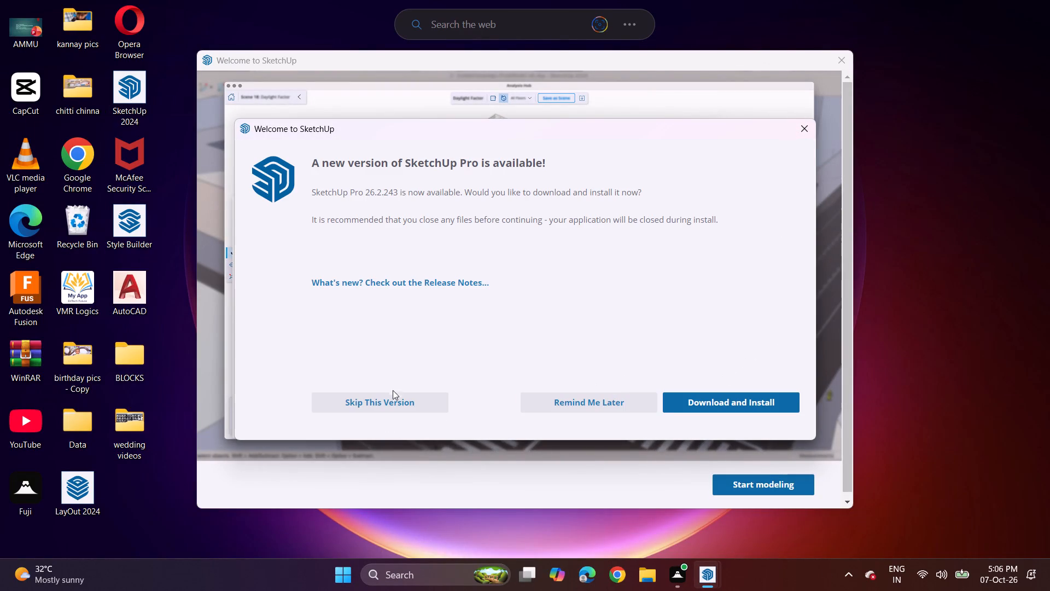
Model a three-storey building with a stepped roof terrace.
Skip the offered SketchUp Pro 26.2.243 update.
click(392, 396)
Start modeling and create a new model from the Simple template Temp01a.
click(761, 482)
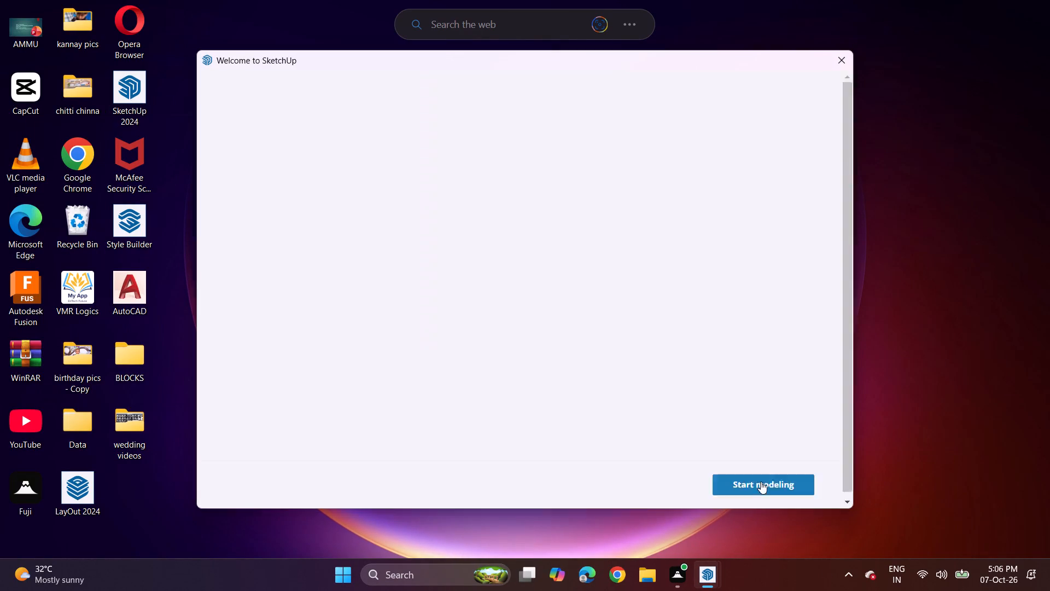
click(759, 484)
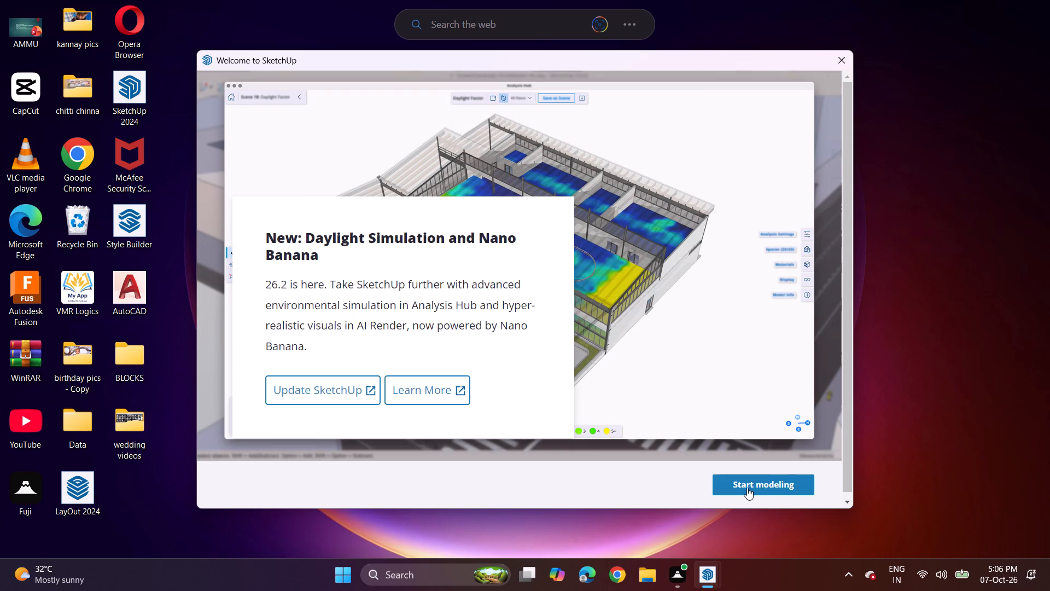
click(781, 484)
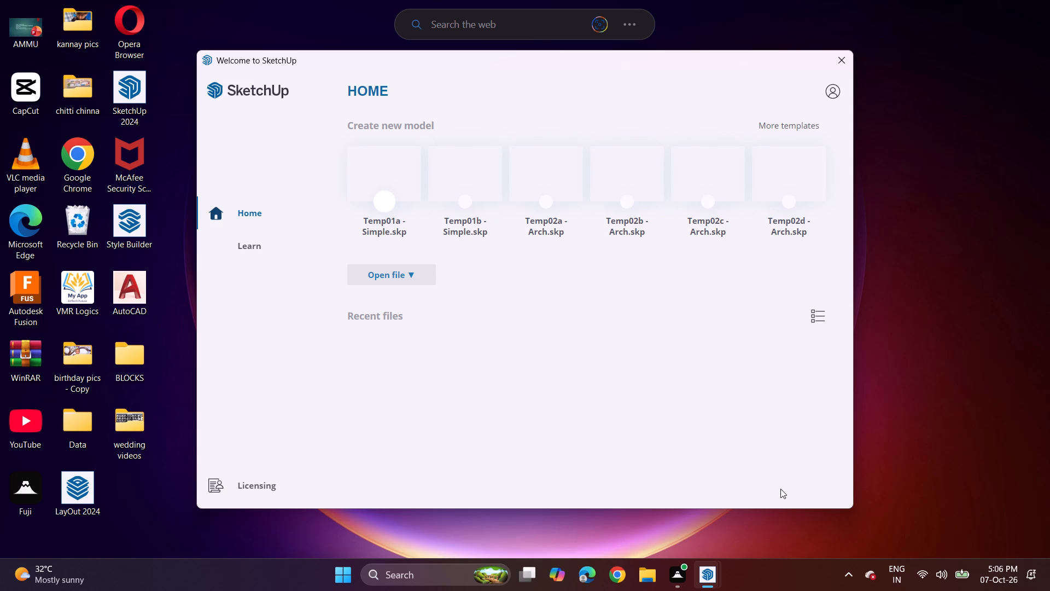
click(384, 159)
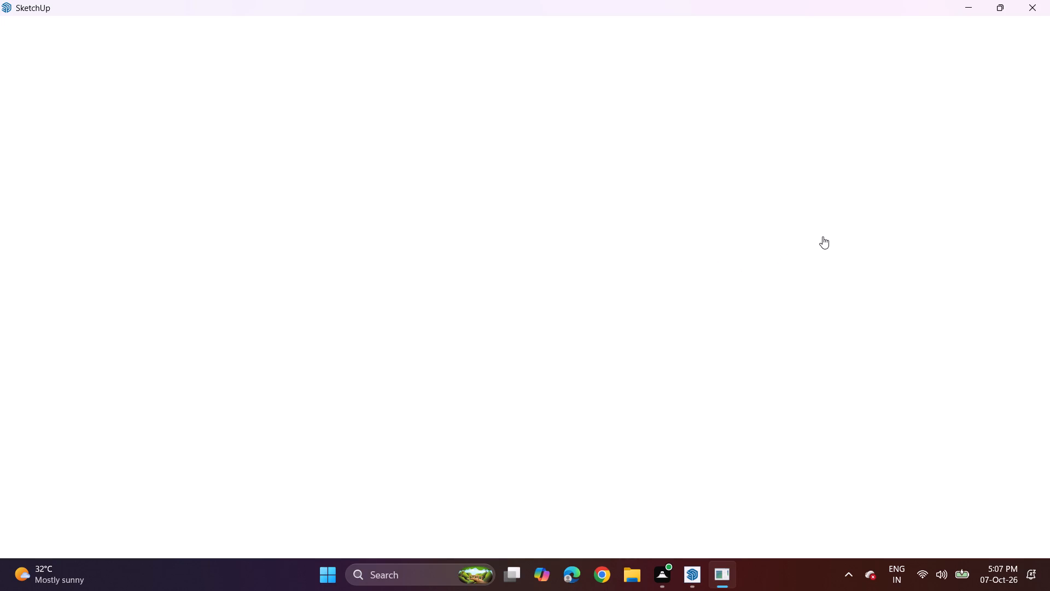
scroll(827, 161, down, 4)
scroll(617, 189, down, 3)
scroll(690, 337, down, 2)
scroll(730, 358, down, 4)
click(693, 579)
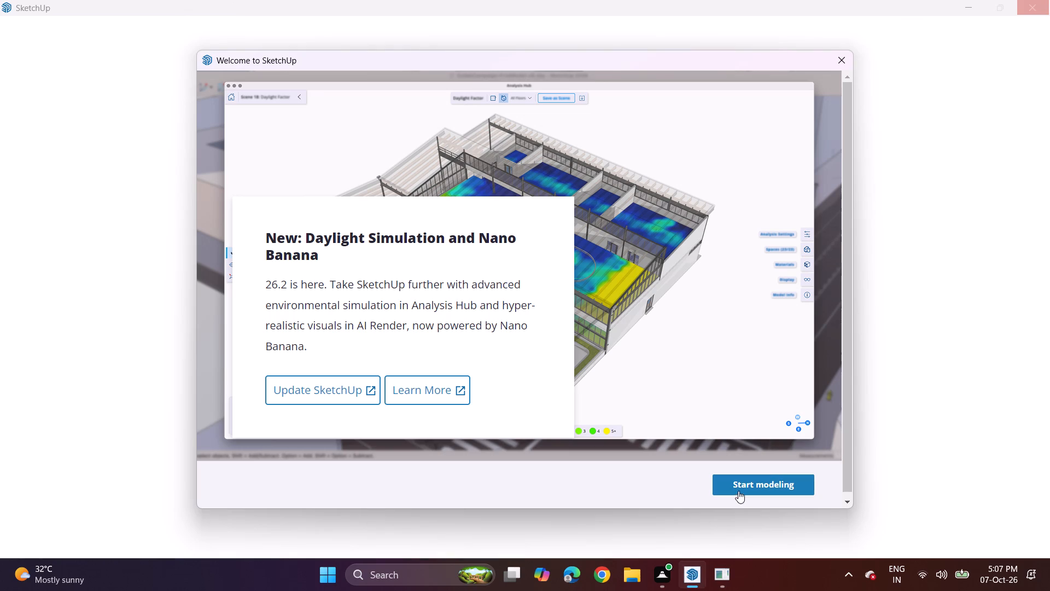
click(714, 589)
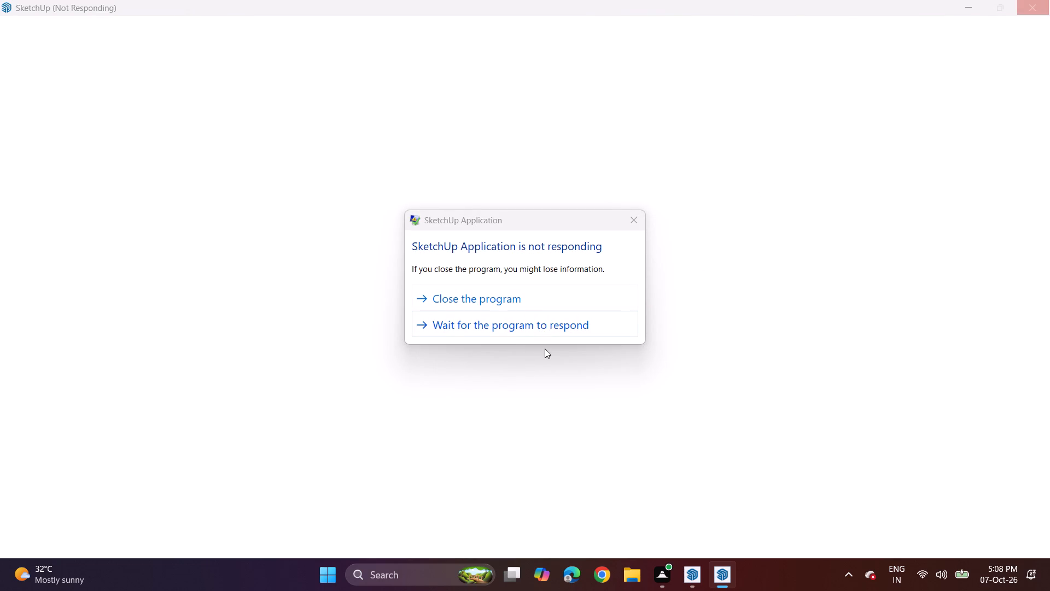
Close the unresponsive SketchUp program and cancel the problem report to Microsoft.
double_click(485, 298)
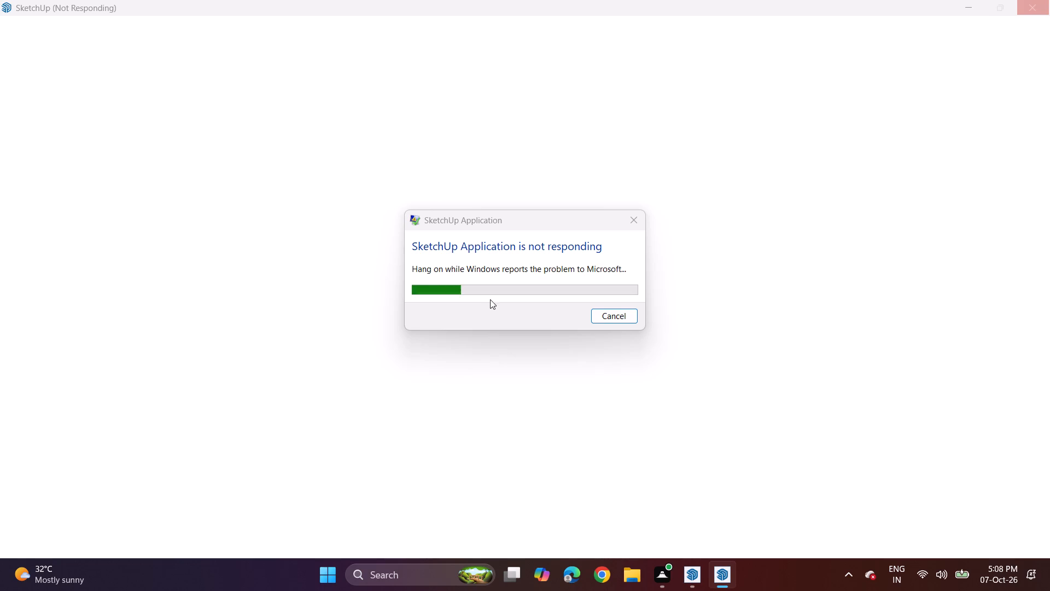
click(613, 316)
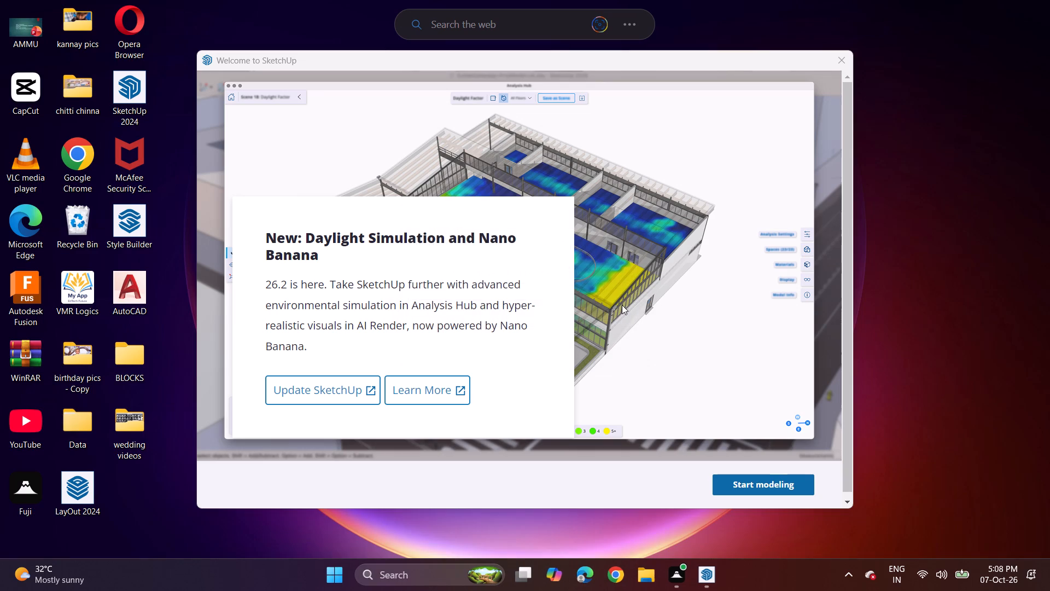
Start modeling from the remaining welcome window to reach the new-model templates.
click(763, 484)
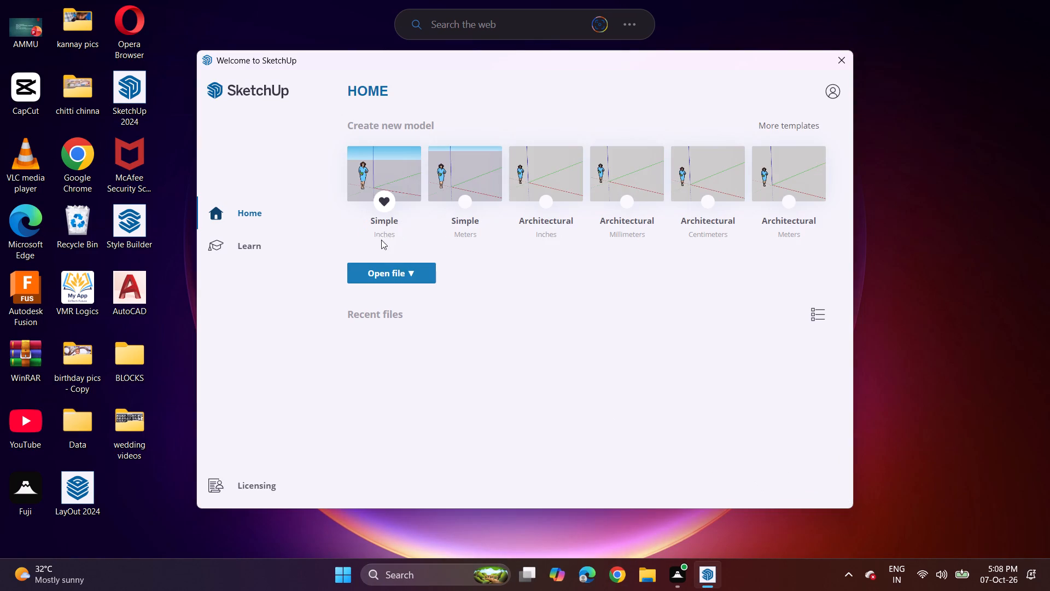
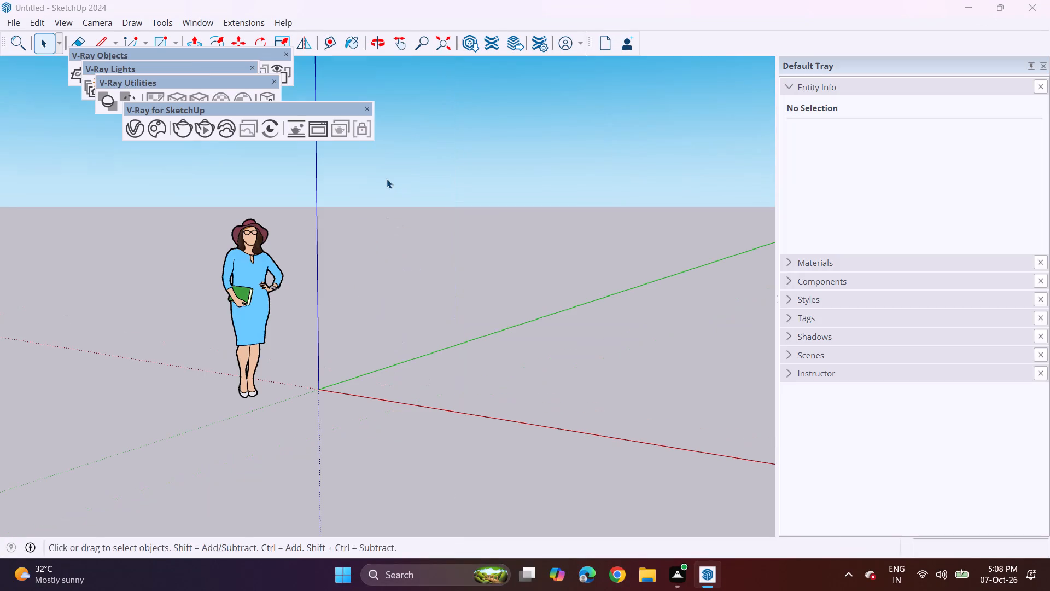
Dock the V-Ray for SketchUp and V-Ray Utilities toolbars, and place V-Ray Objects and V-Ray Lights side by side above the model.
click(188, 112)
drag(188, 112, 258, 112)
drag(270, 112, 290, 112)
double_click(194, 82)
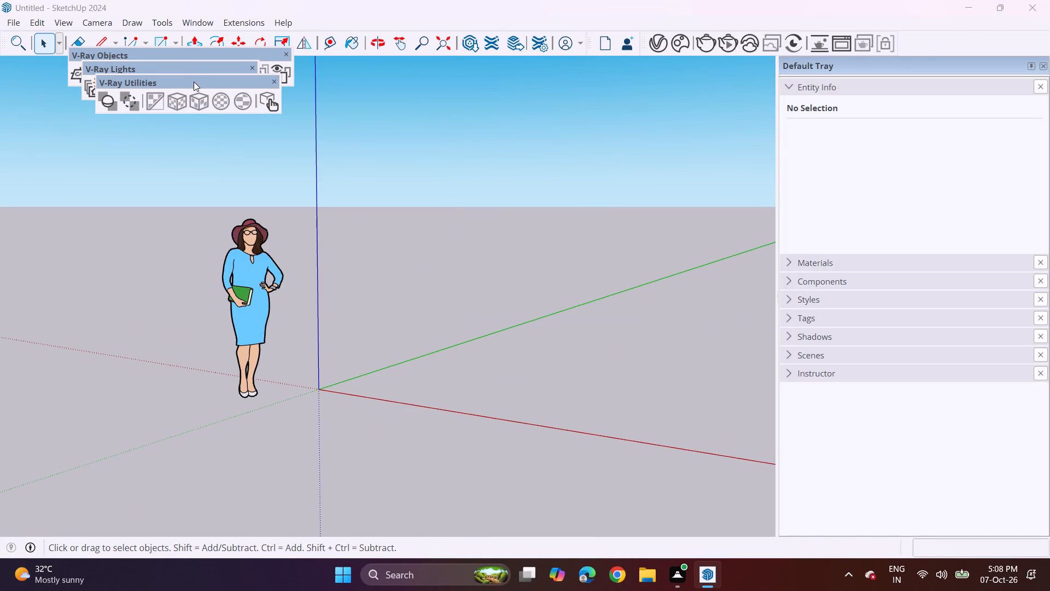
click(201, 66)
drag(201, 66, 219, 74)
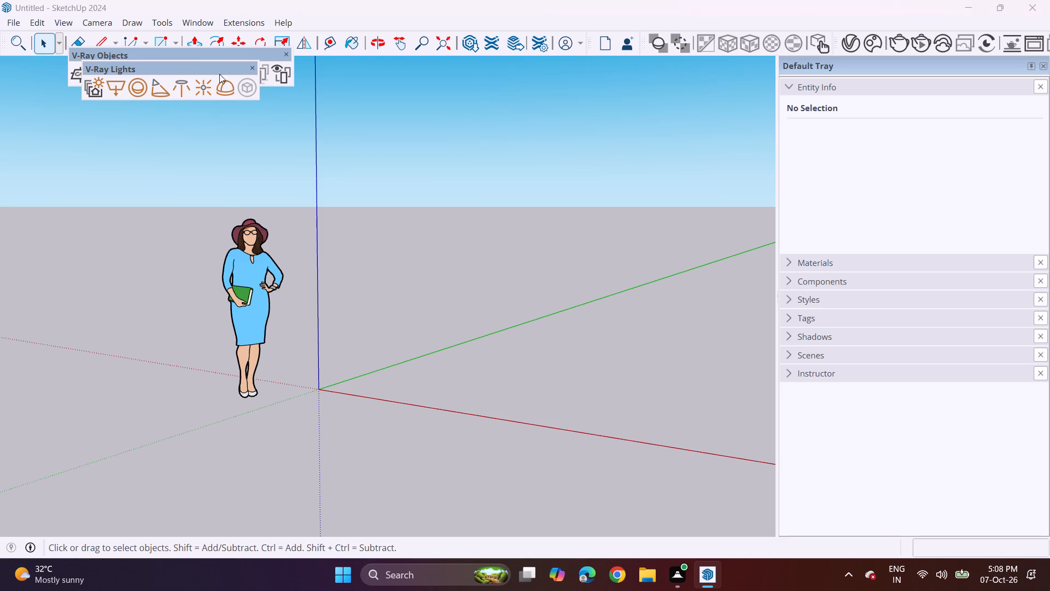
drag(219, 74, 473, 67)
drag(210, 54, 265, 62)
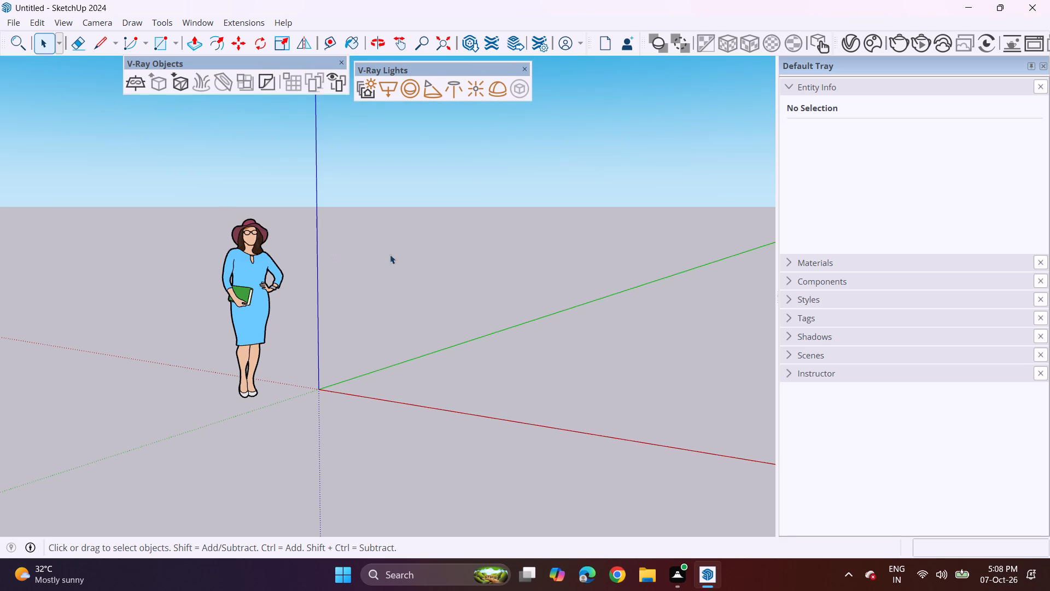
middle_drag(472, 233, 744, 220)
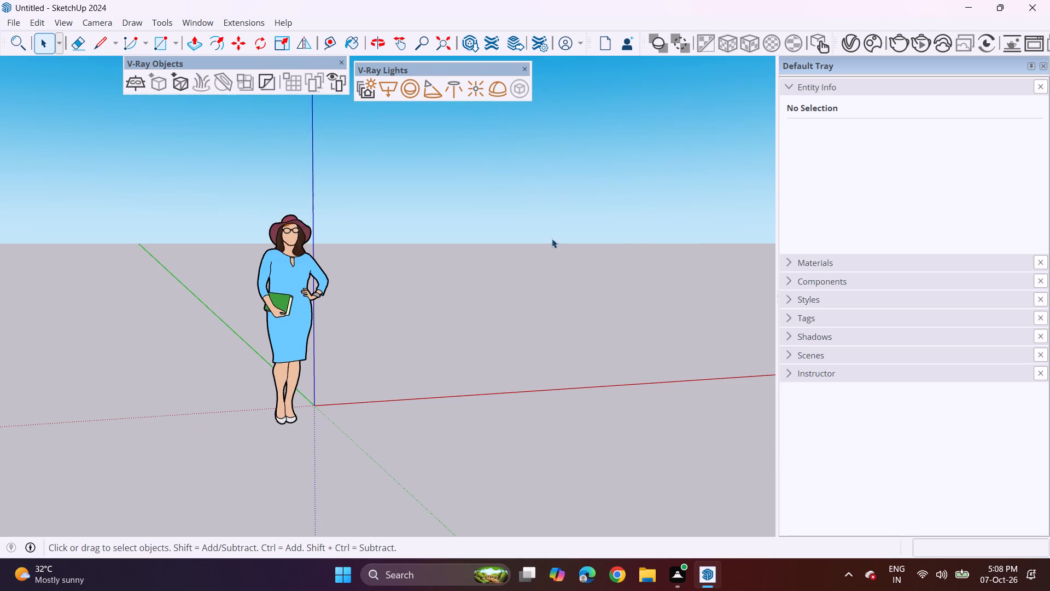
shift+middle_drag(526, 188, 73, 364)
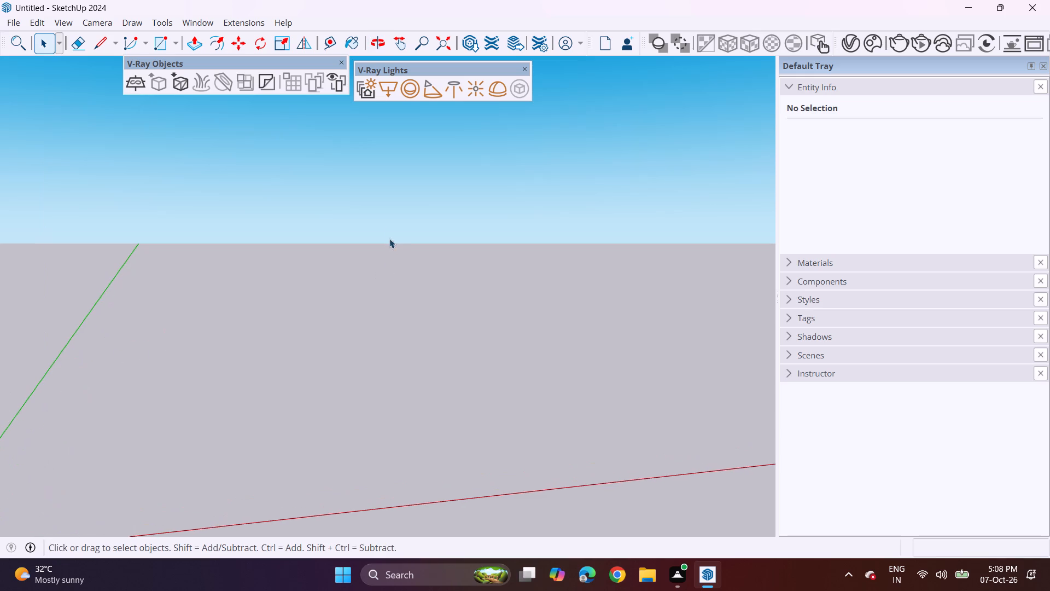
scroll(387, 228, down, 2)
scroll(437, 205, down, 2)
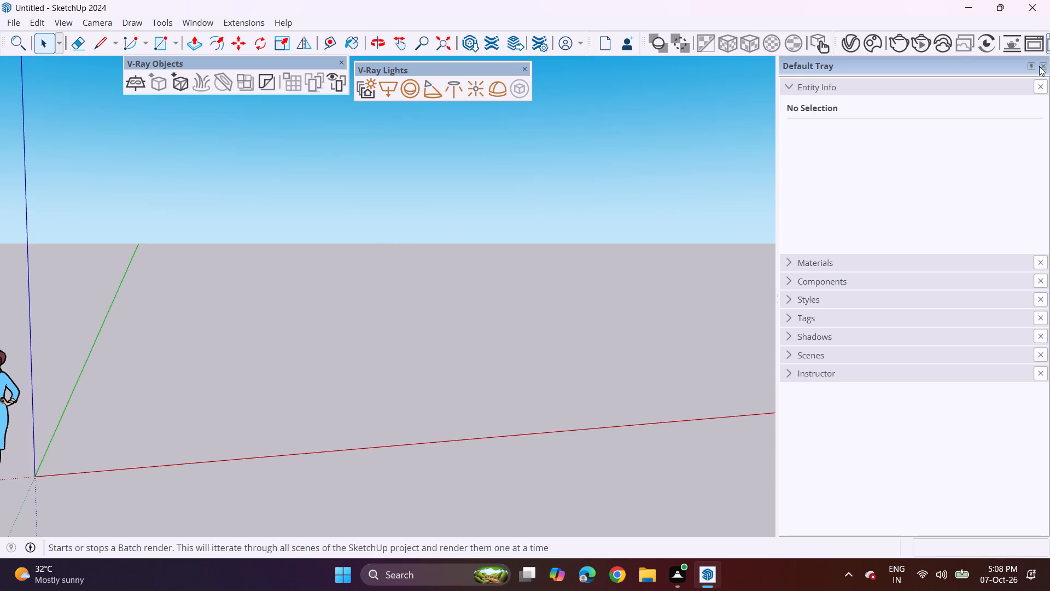
Undock the Default Tray and shift it outward, partly off the screen edge, to widen the drawing area.
click(784, 66)
drag(792, 67, 804, 67)
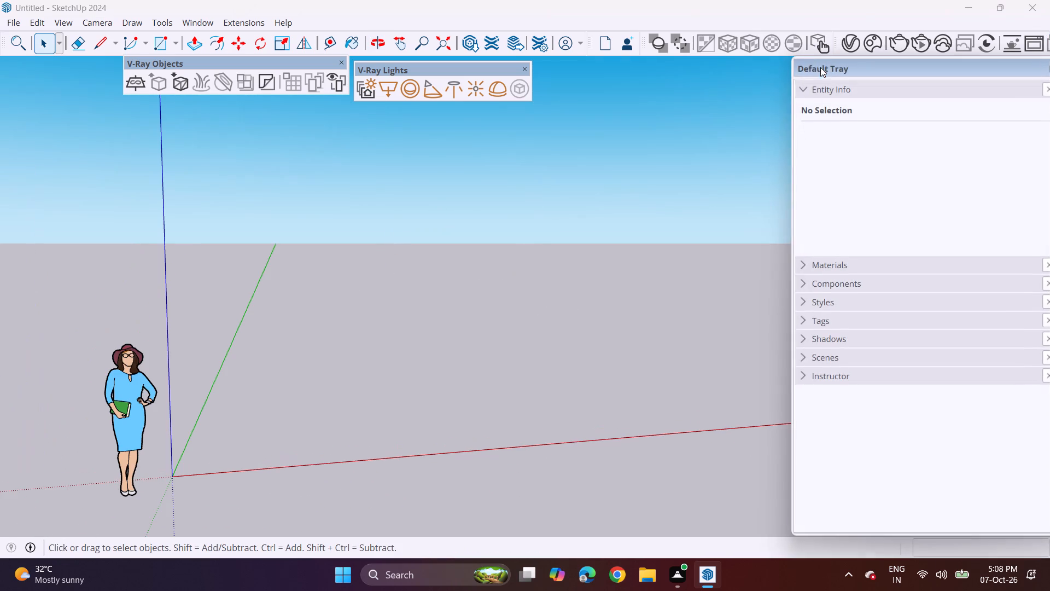
drag(797, 68, 821, 73)
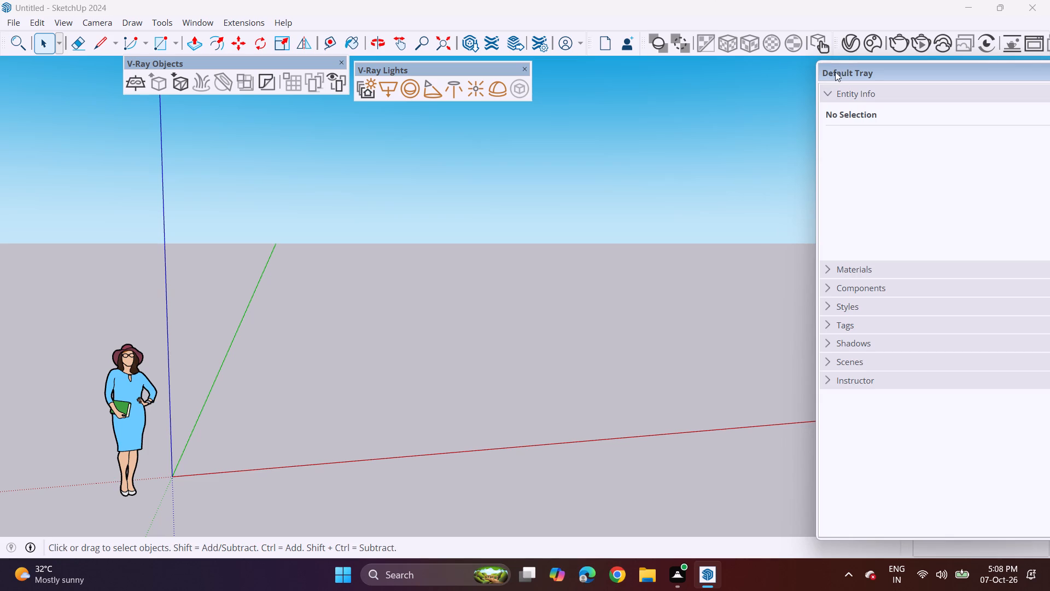
drag(833, 70, 1010, 103)
click(1010, 103)
drag(1010, 103, 984, 95)
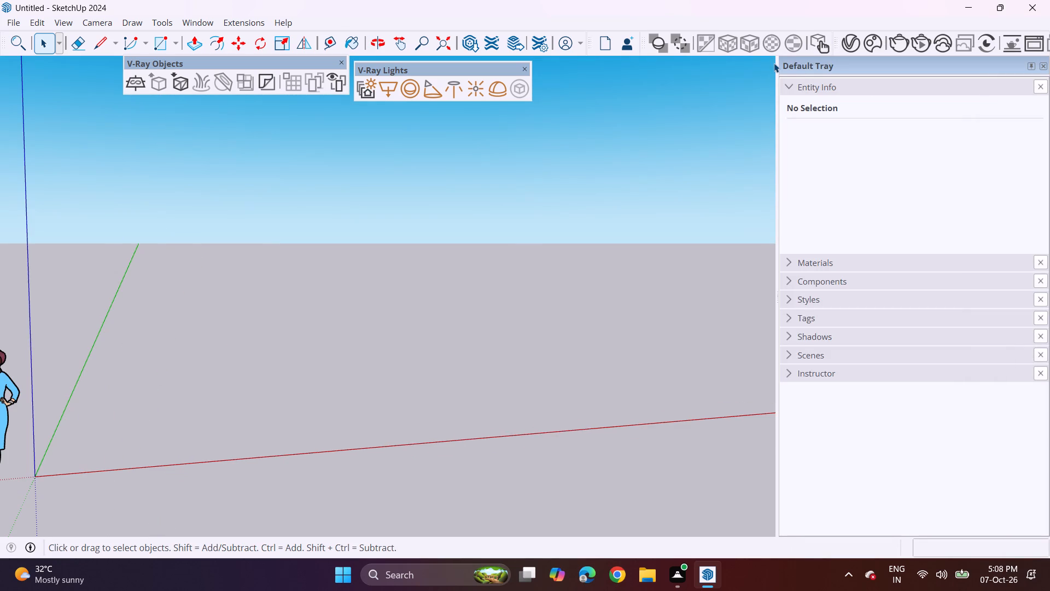
click(774, 63)
drag(789, 69, 852, 89)
click(853, 89)
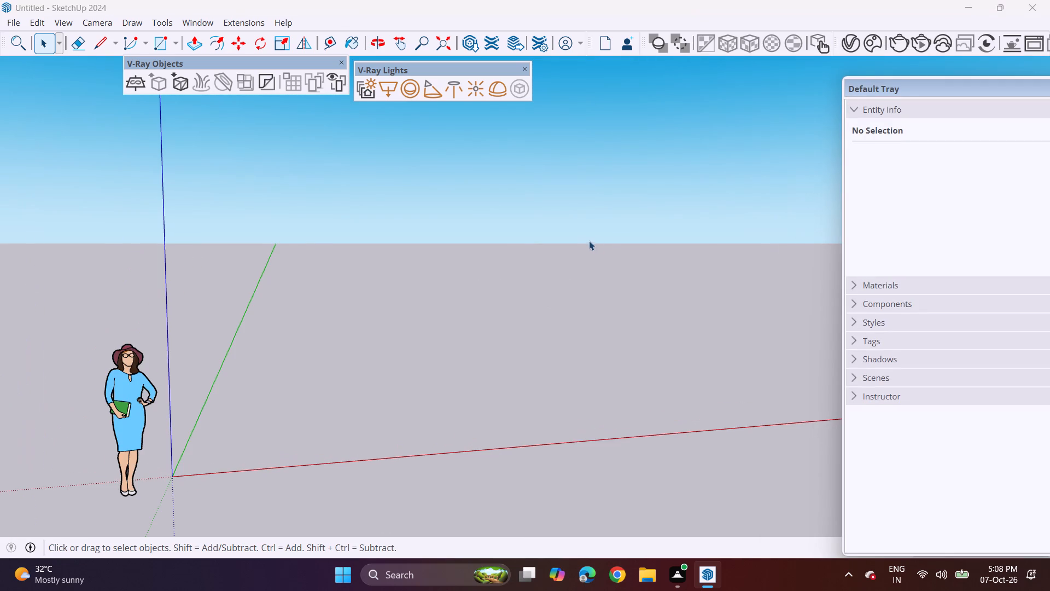
Draw a large freehand rectangle of about 3868 ft² on the ground between the red and green axes.
scroll(580, 244, down, 2)
shift+middle_drag(585, 234, 299, 337)
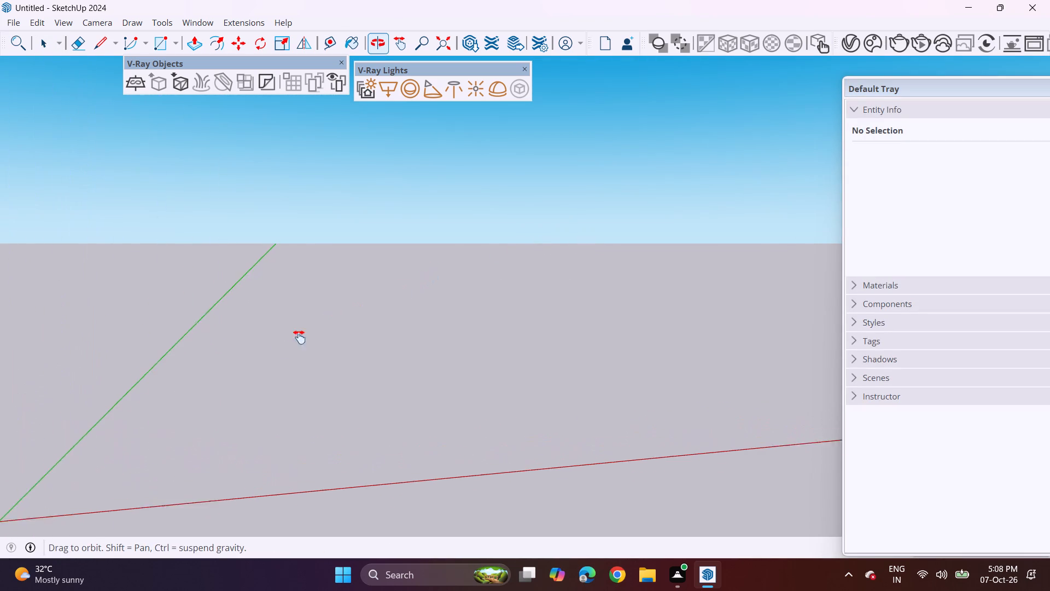
shift+middle_drag(299, 337, 281, 350)
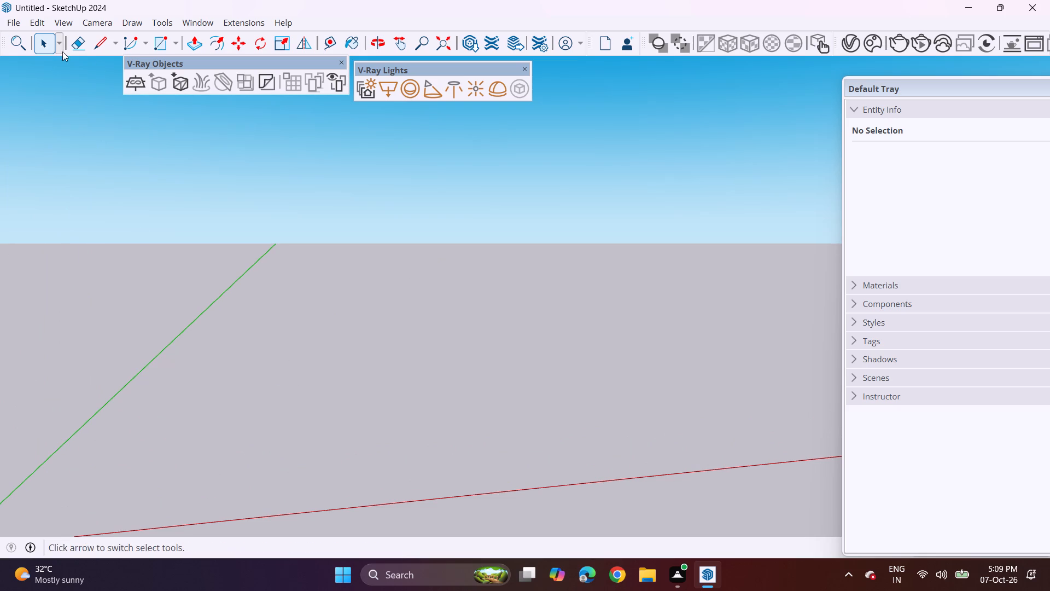
middle_drag(354, 287, 326, 248)
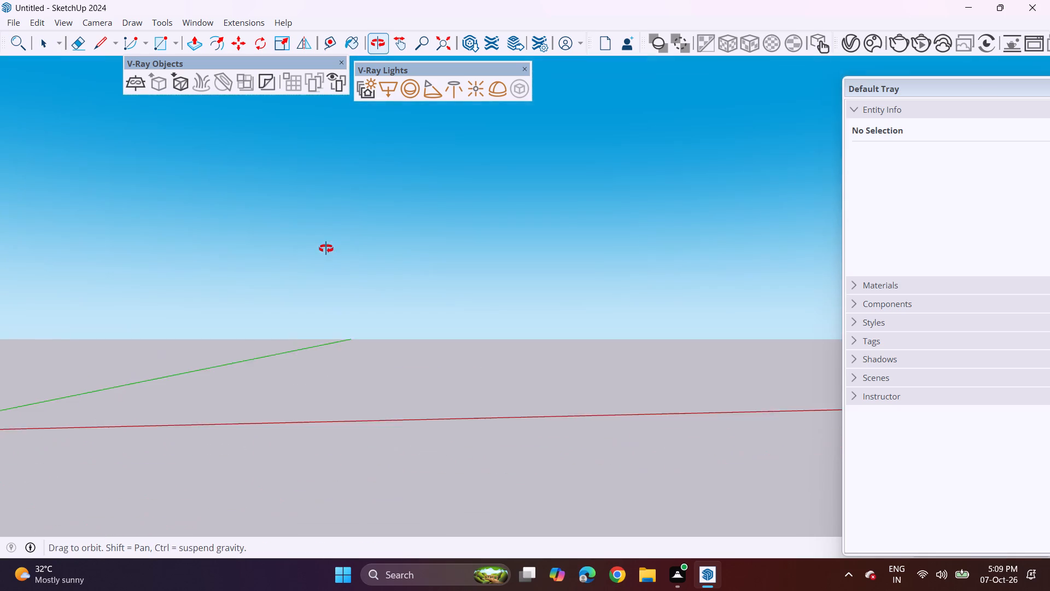
middle_drag(326, 248, 335, 305)
scroll(335, 305, down, 6)
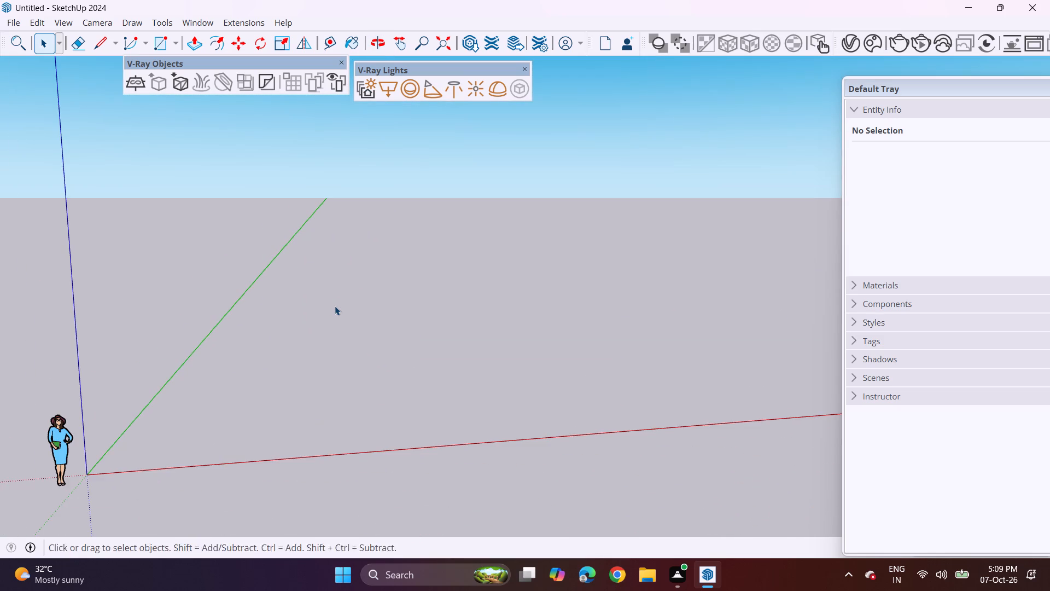
middle_drag(340, 304, 351, 310)
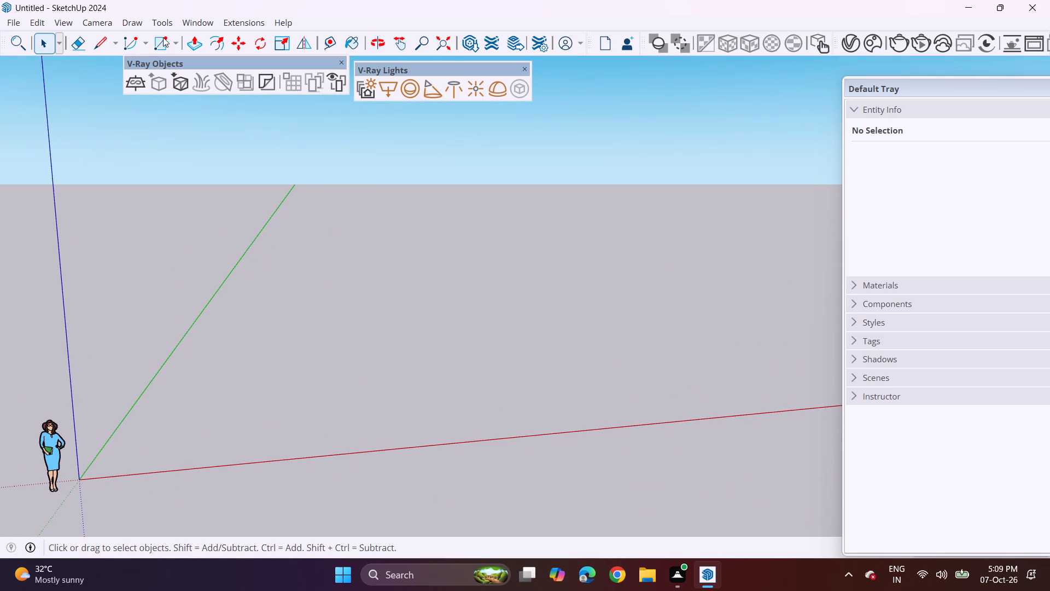
click(163, 37)
click(295, 387)
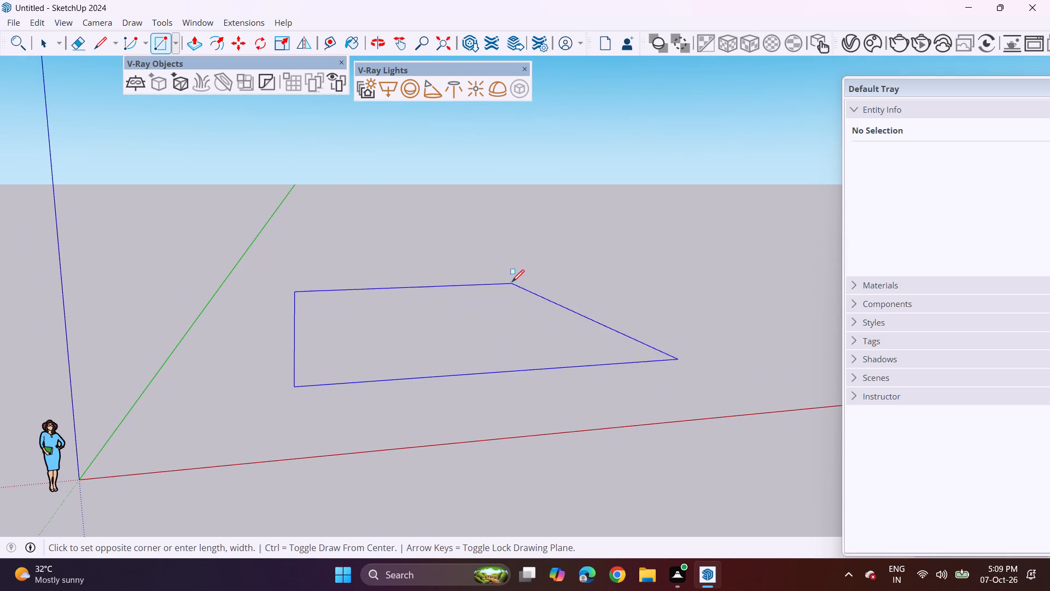
middle_drag(468, 295, 430, 305)
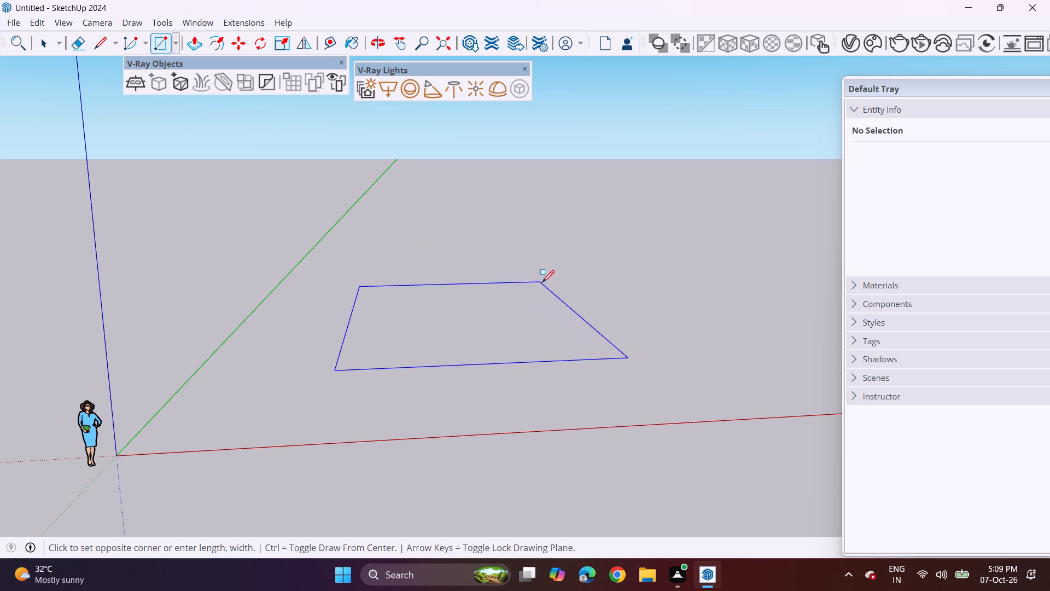
click(562, 269)
Offset the rectangle's outline slightly inward to leave a narrow border on all four sides.
middle_drag(627, 394, 525, 330)
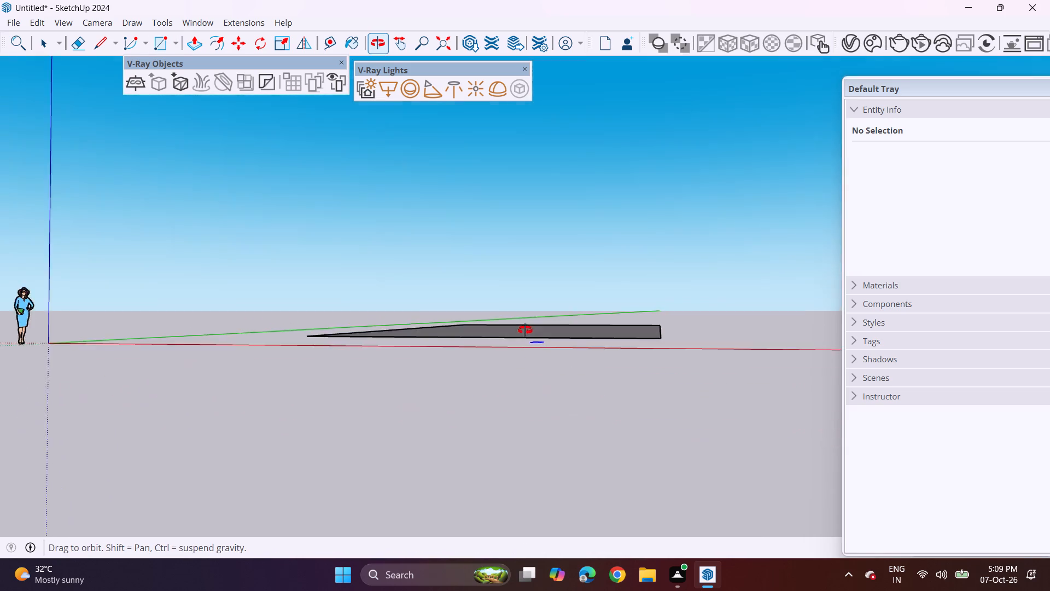
middle_drag(525, 330, 632, 406)
scroll(599, 376, up, 2)
middle_drag(604, 363, 577, 388)
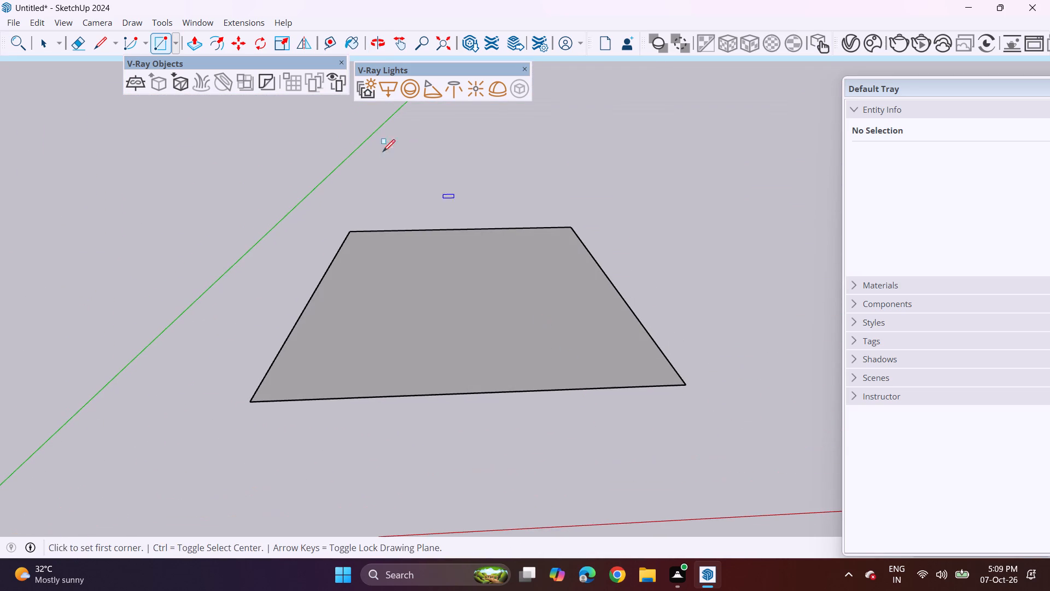
click(223, 48)
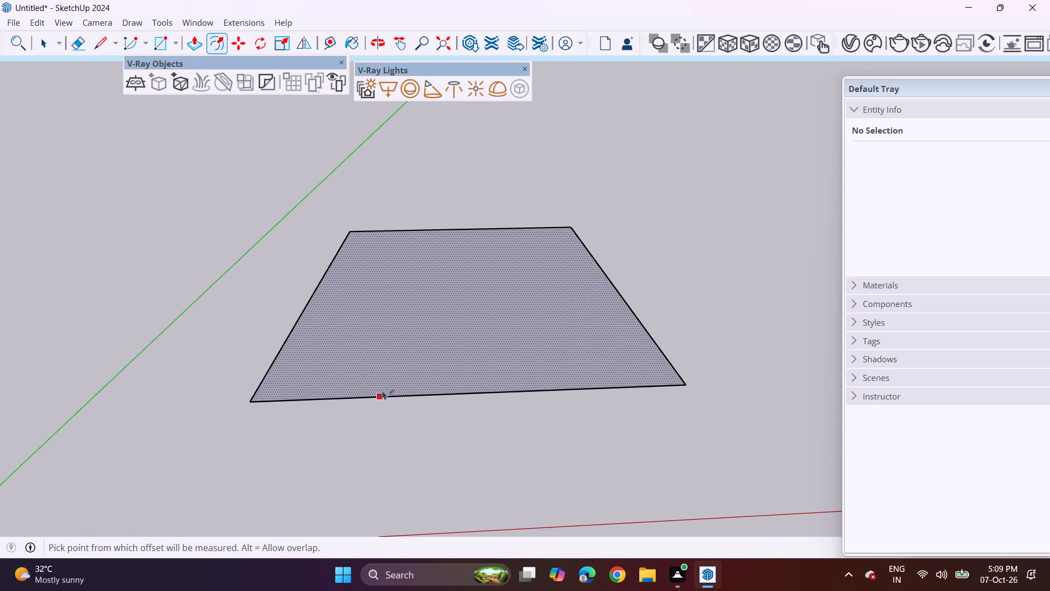
click(382, 391)
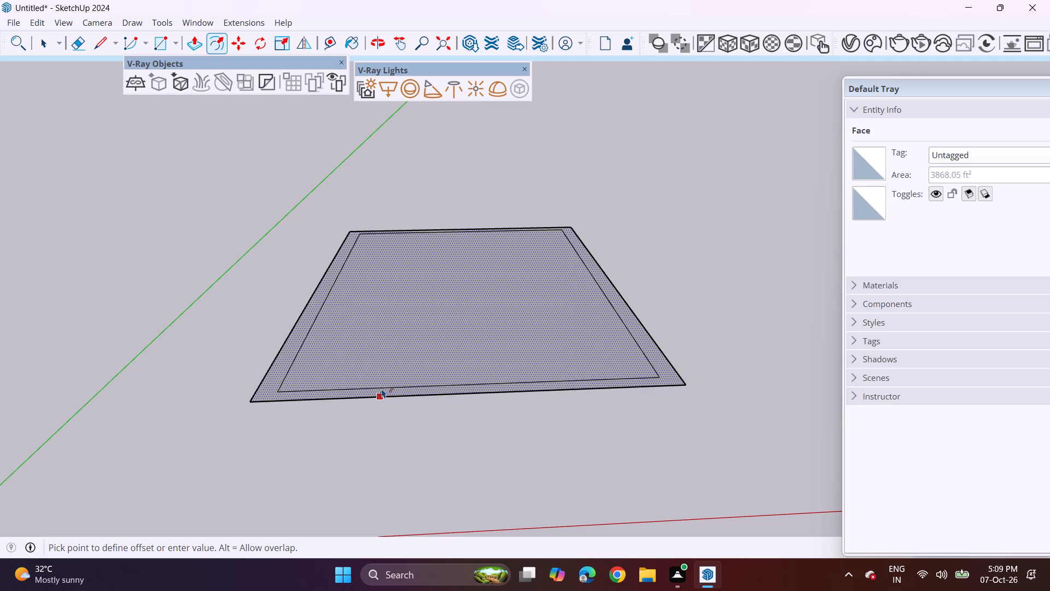
click(382, 389)
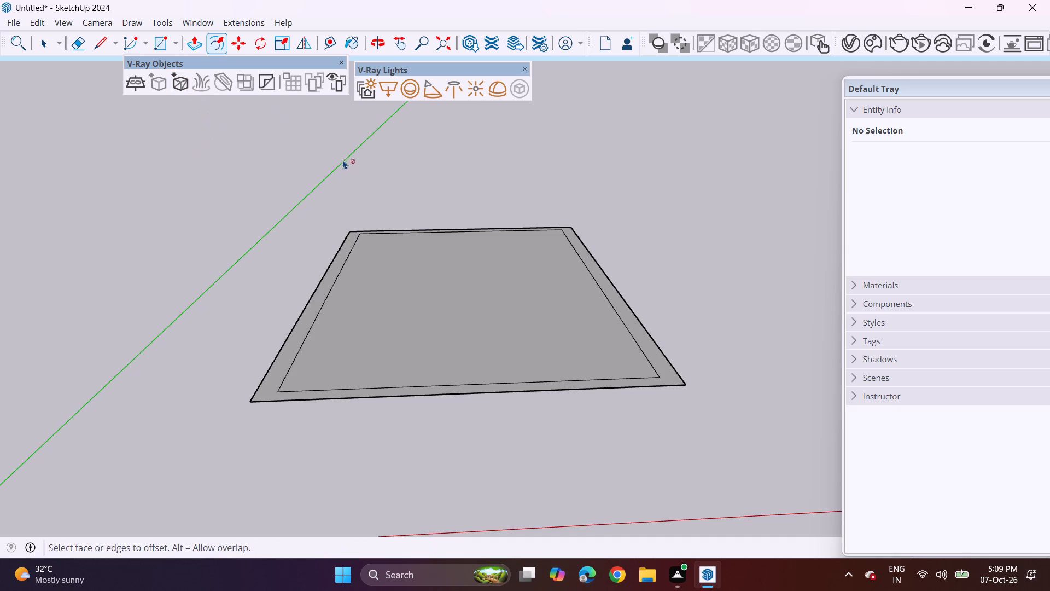
Move the inner rectangle's front edge back along the green axis to well behind the middle of the plot.
key(m)
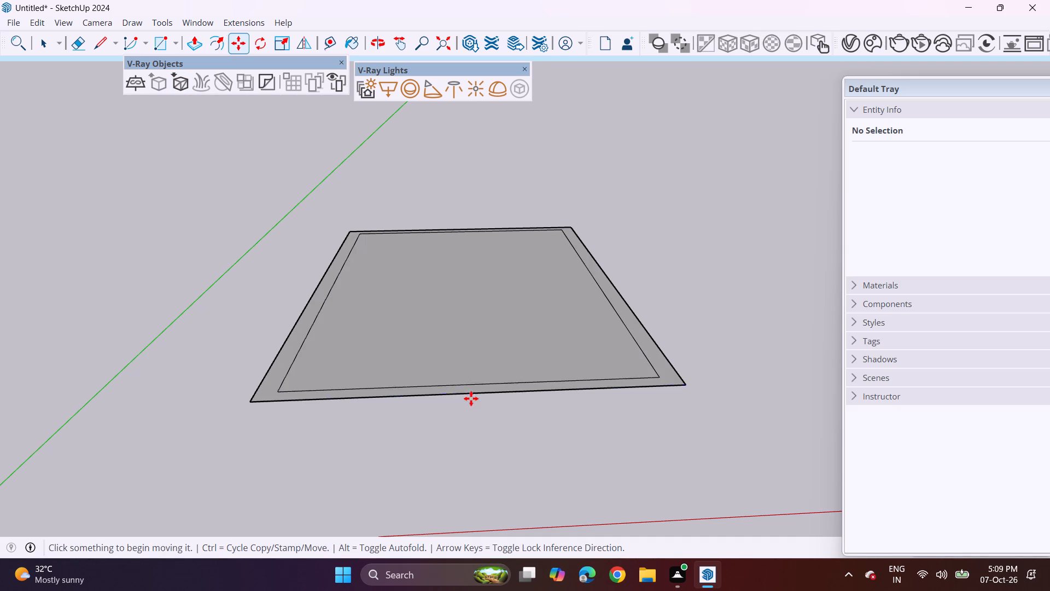
click(465, 387)
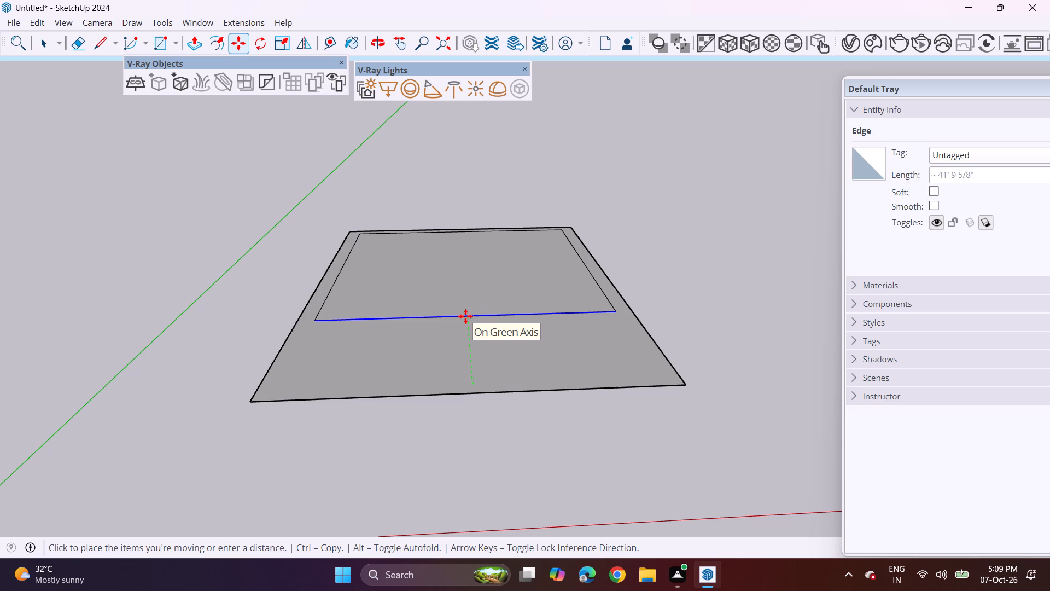
click(465, 286)
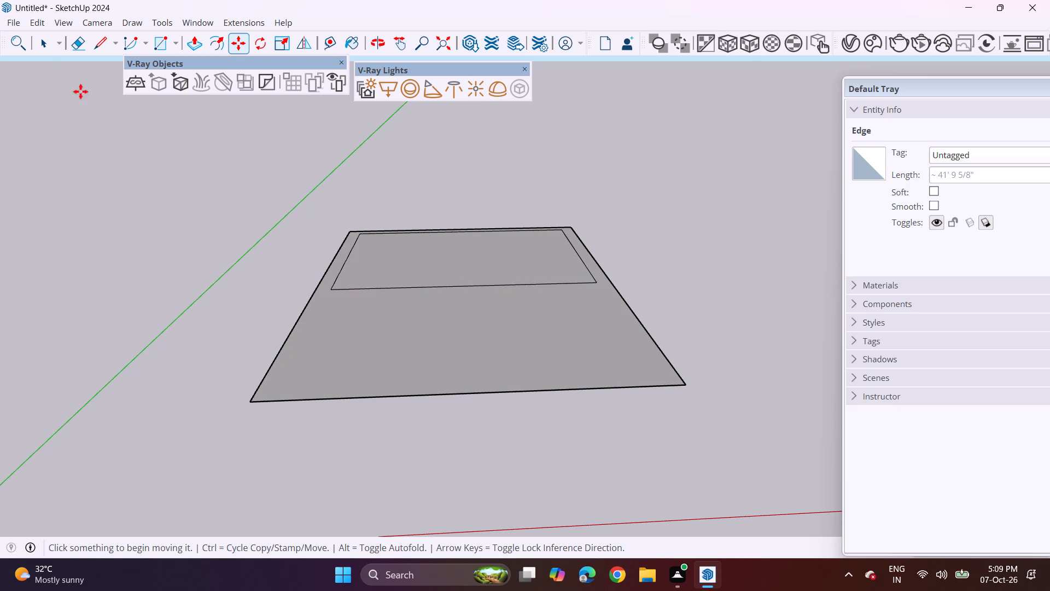
Draw a stepped line from the inner rectangle's front edge forward, across parallel to the red axis, and on to the outer front edge.
click(100, 45)
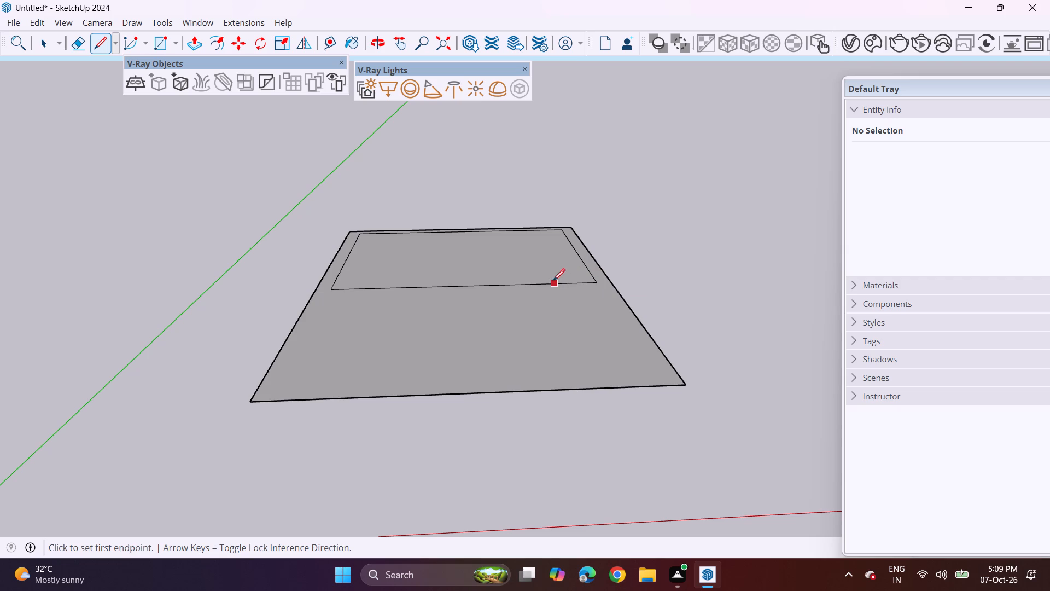
click(497, 285)
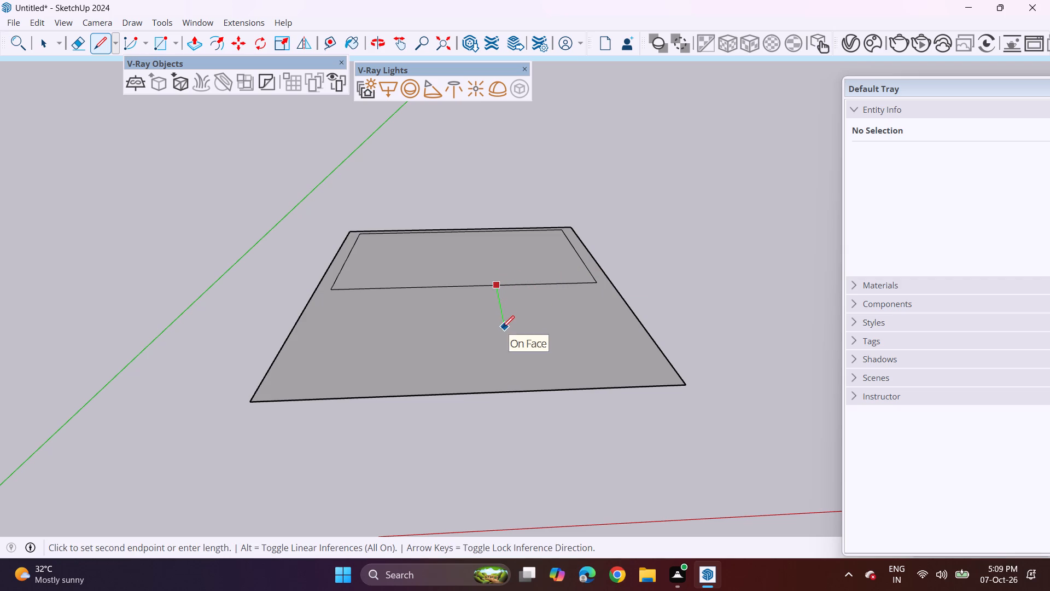
double_click(502, 328)
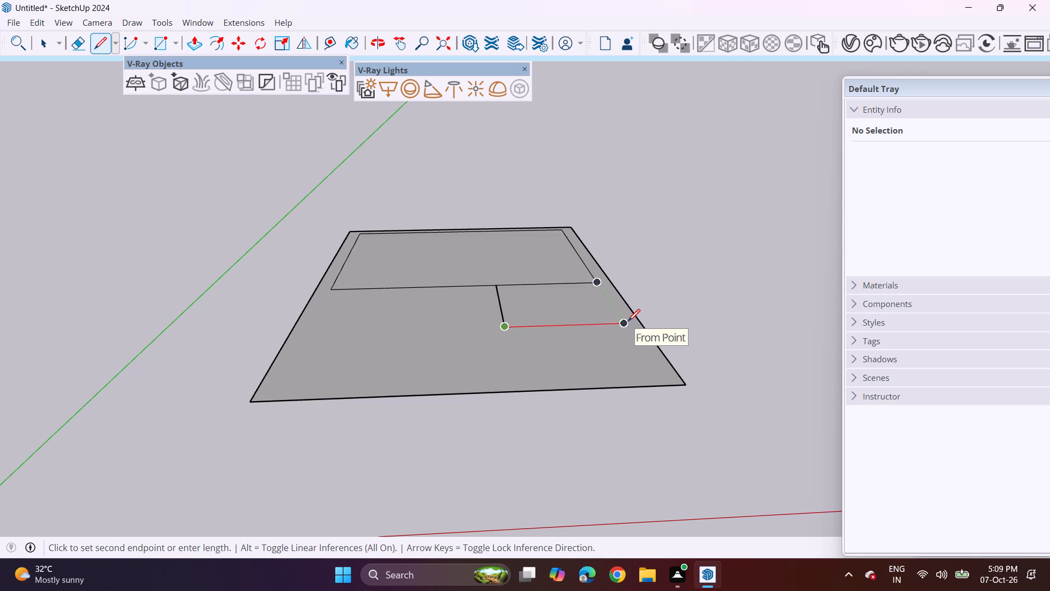
click(628, 321)
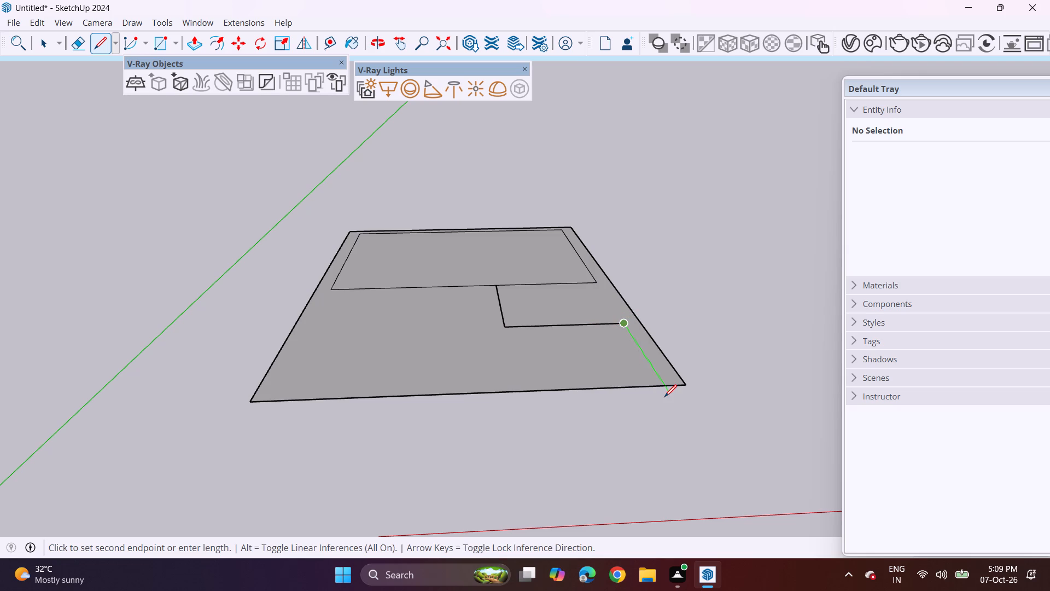
click(667, 382)
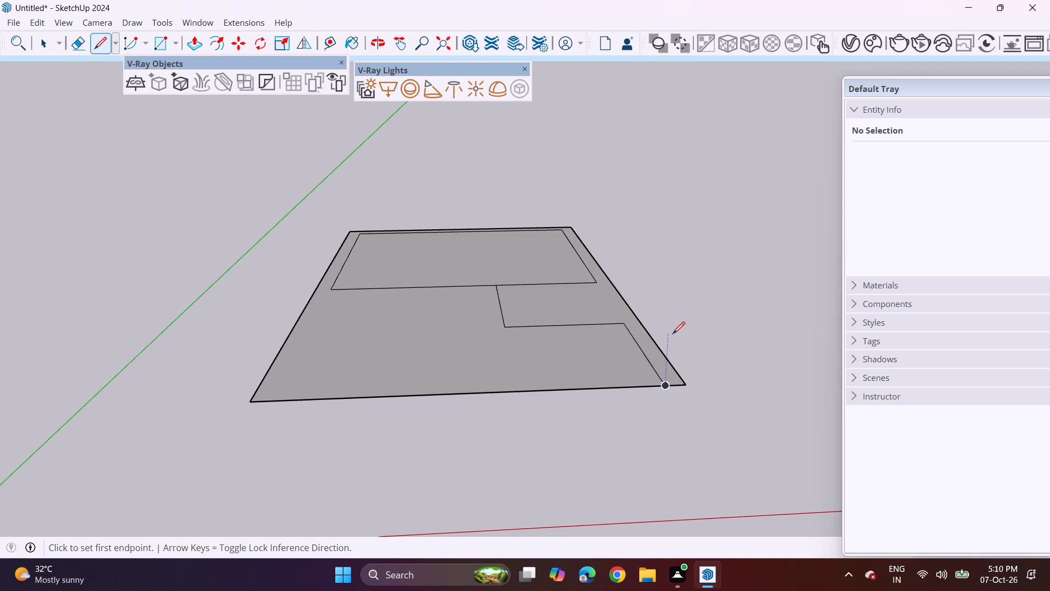
key(space)
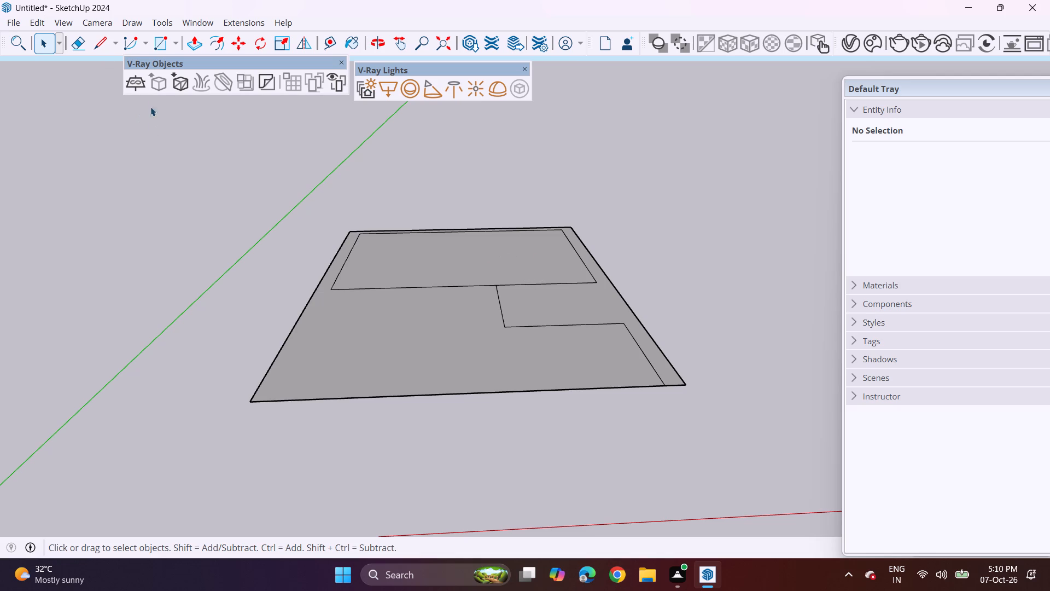
Draw a line from the inner rectangle's front corner to the stepped line's outer corner, closing off the small area between them.
click(104, 47)
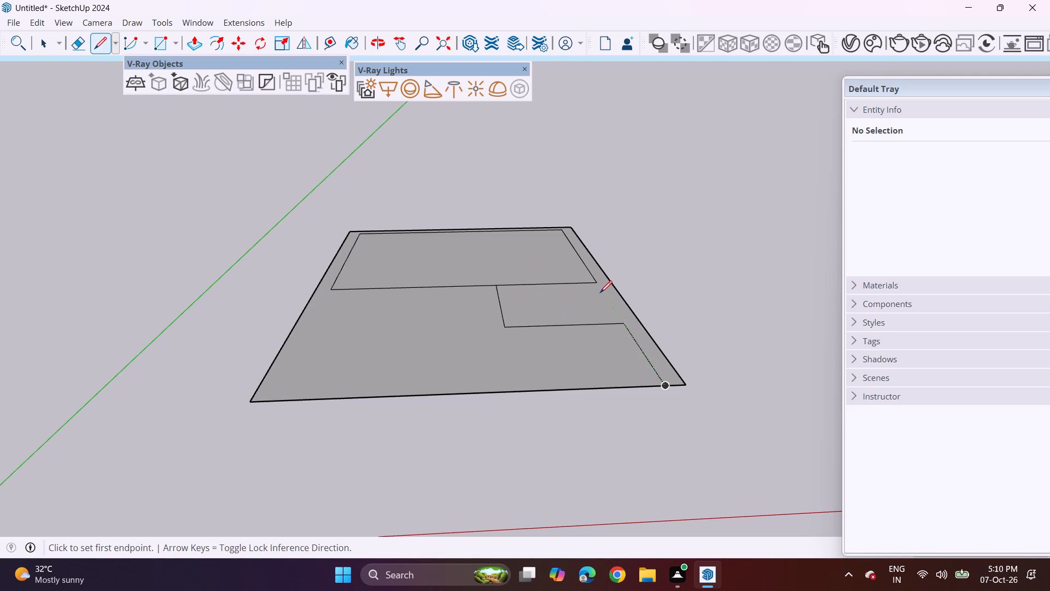
click(598, 280)
click(628, 326)
key(space)
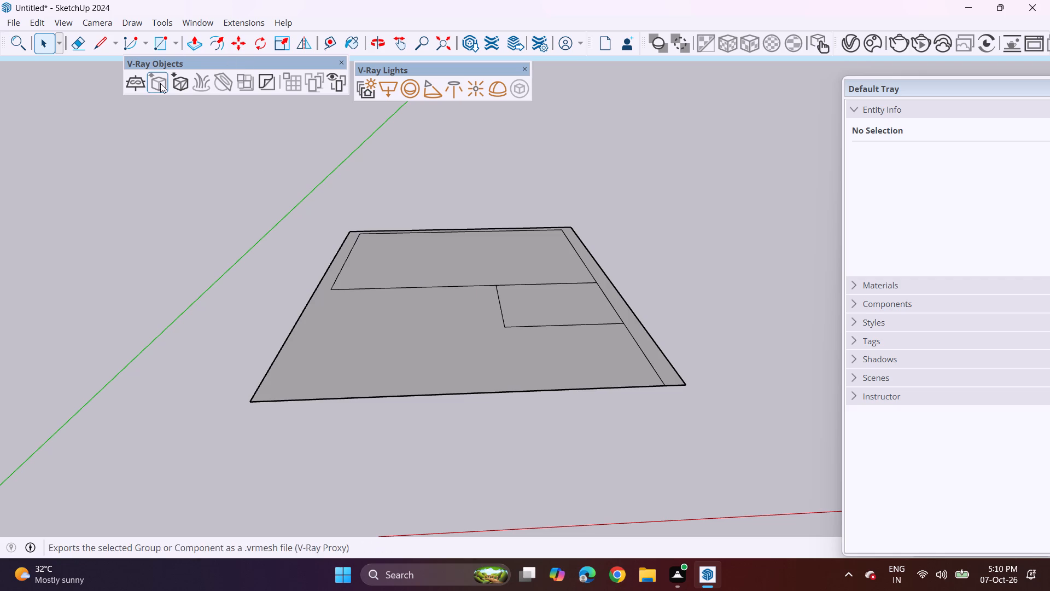
Erase the edge between the rear area and the small projecting area so they become one stepped area.
key(e)
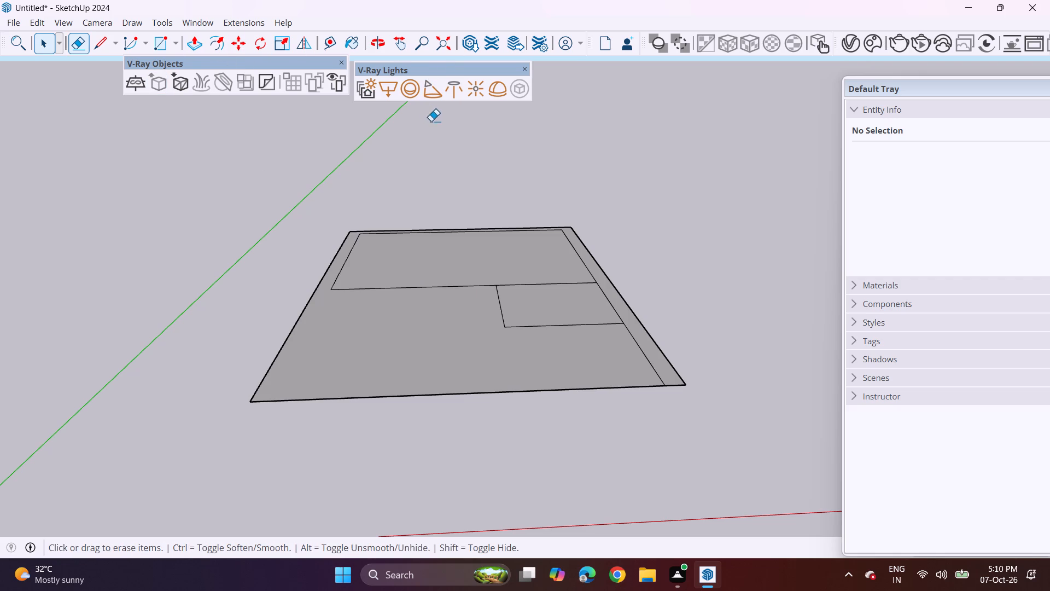
drag(517, 289, 520, 273)
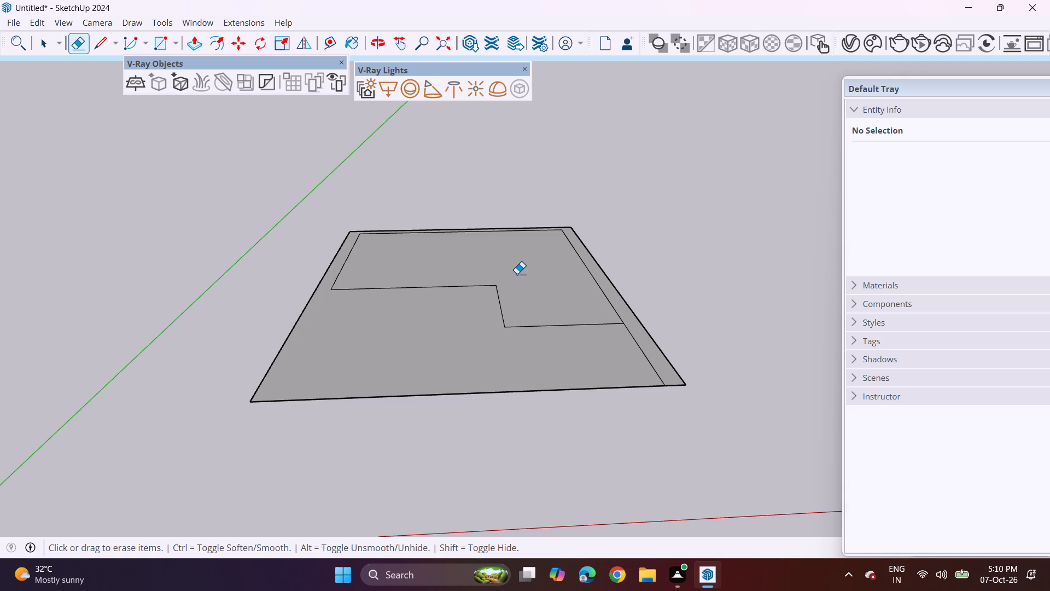
Draw a line from the rear area's front corner forward along the green axis to the outer front edge, completing the side border strip.
click(106, 44)
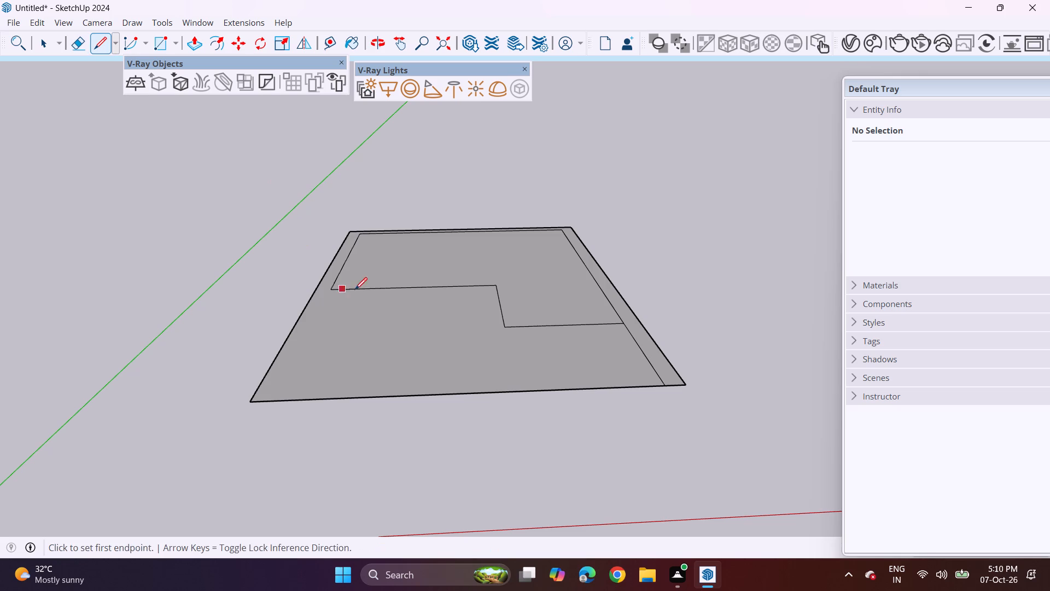
click(337, 286)
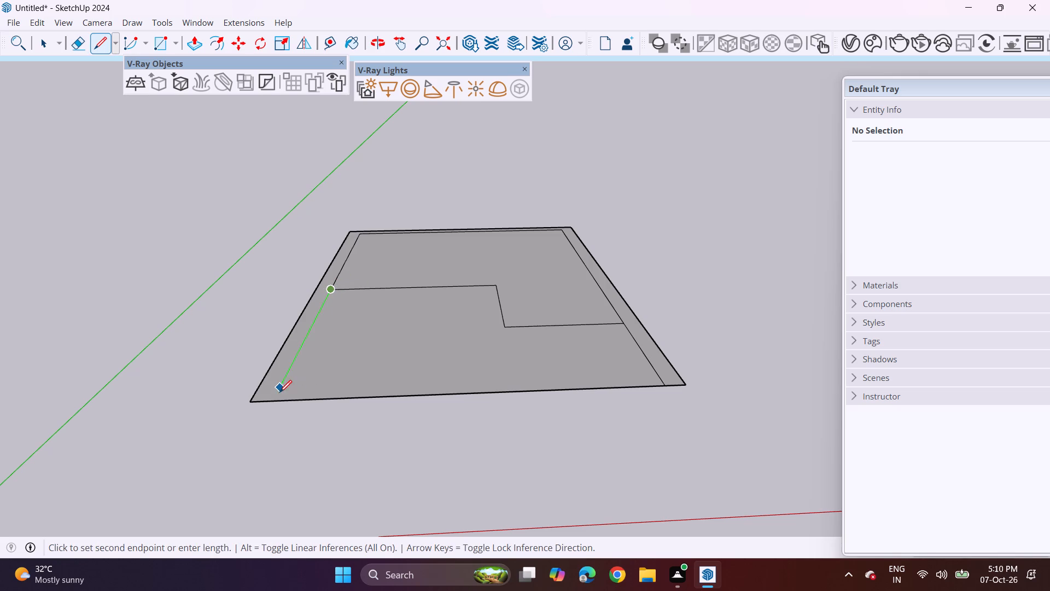
click(269, 401)
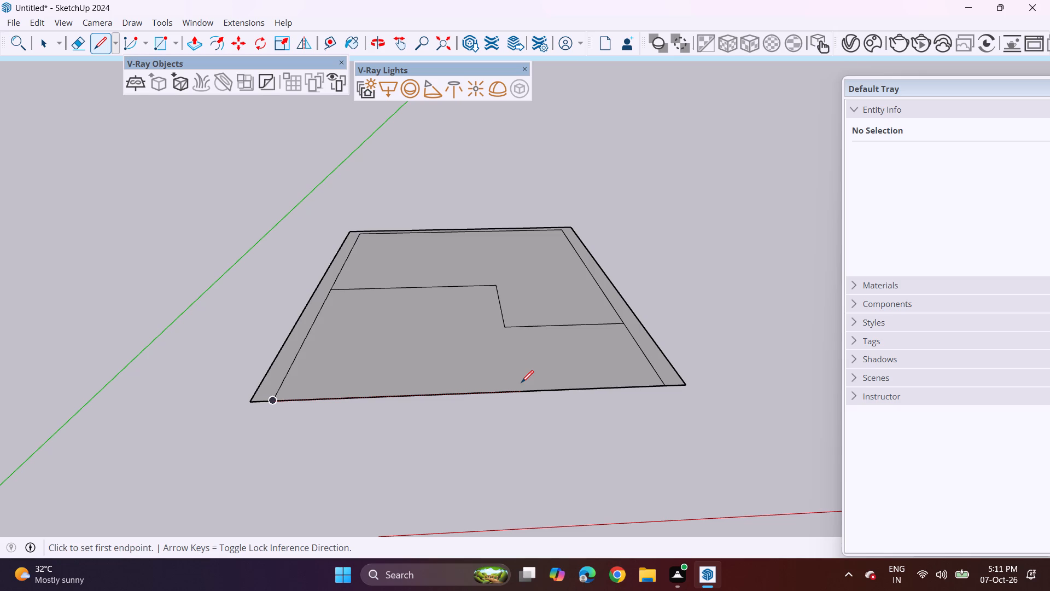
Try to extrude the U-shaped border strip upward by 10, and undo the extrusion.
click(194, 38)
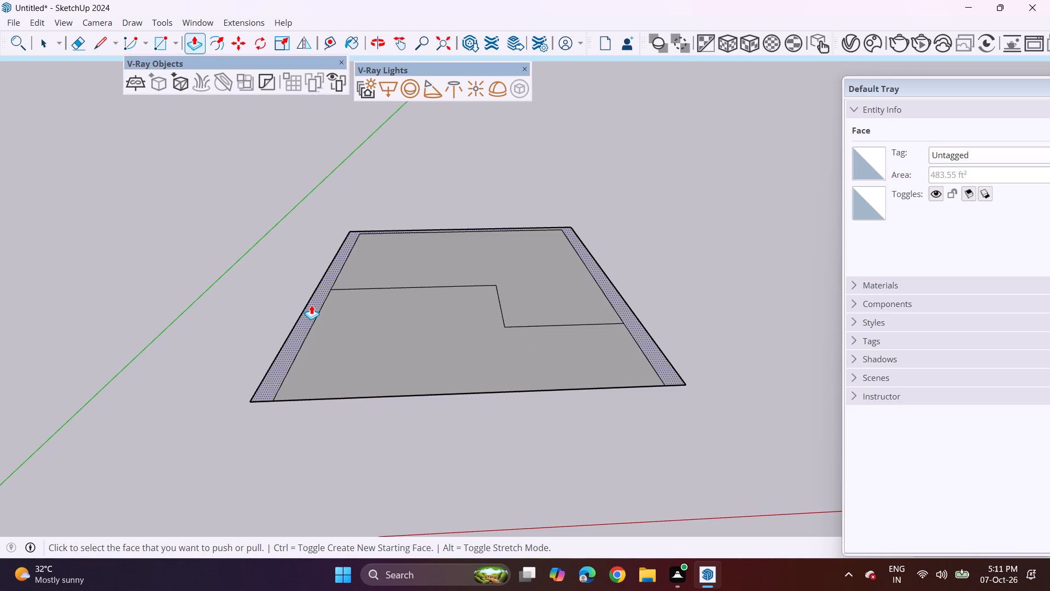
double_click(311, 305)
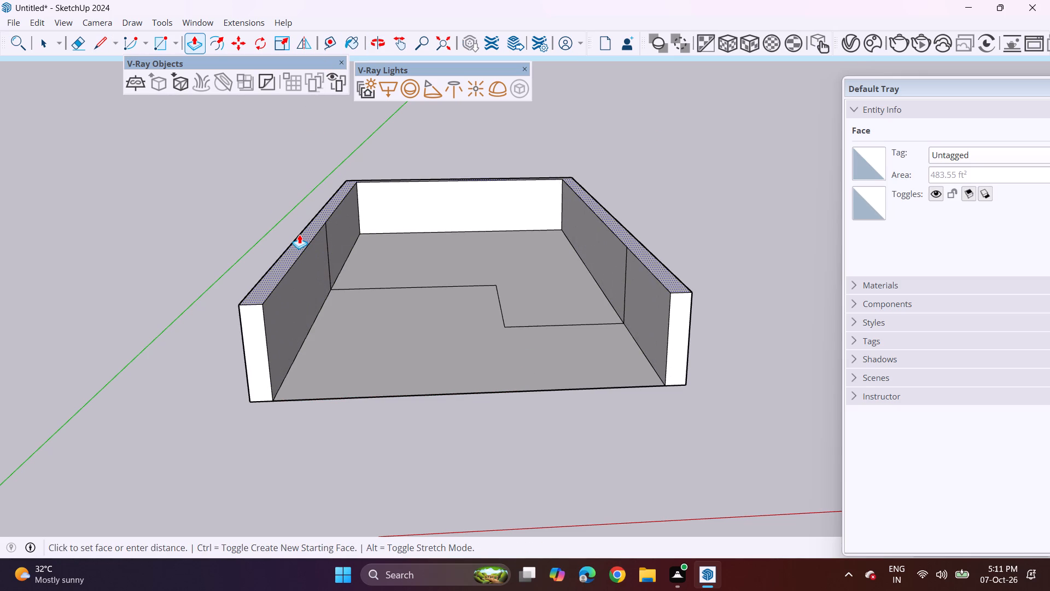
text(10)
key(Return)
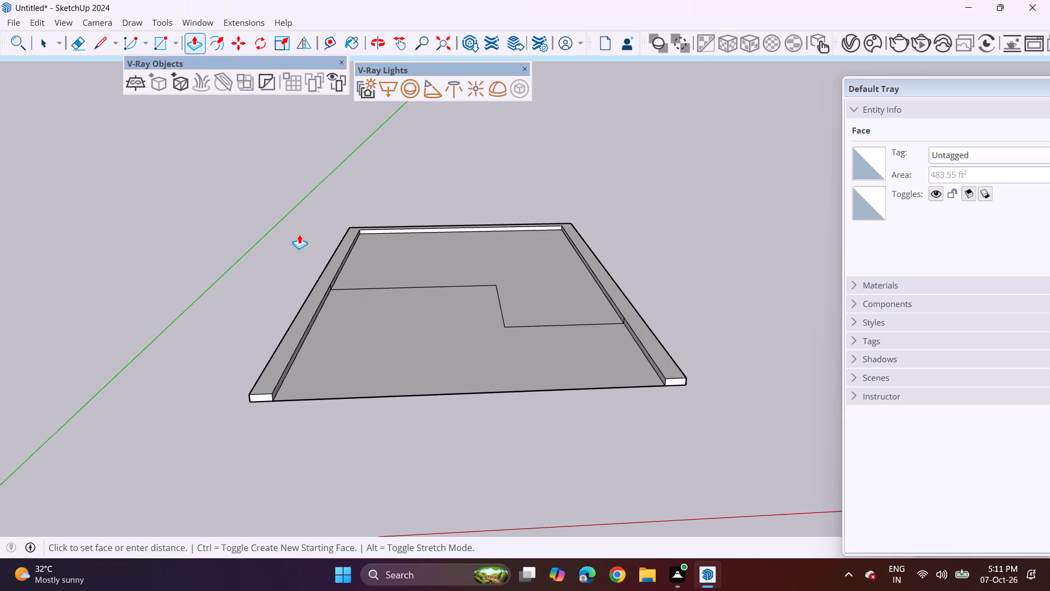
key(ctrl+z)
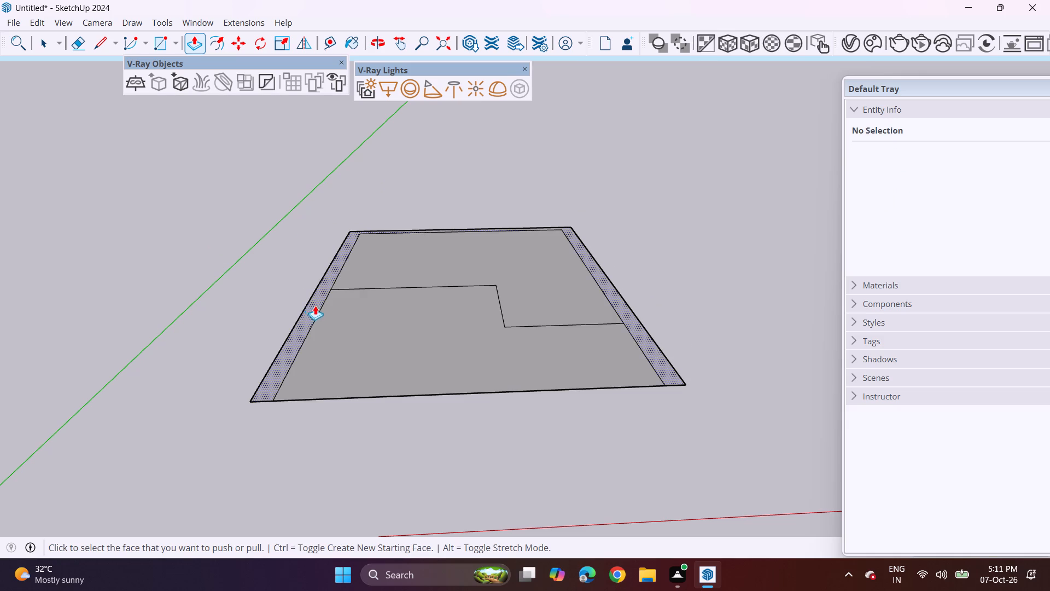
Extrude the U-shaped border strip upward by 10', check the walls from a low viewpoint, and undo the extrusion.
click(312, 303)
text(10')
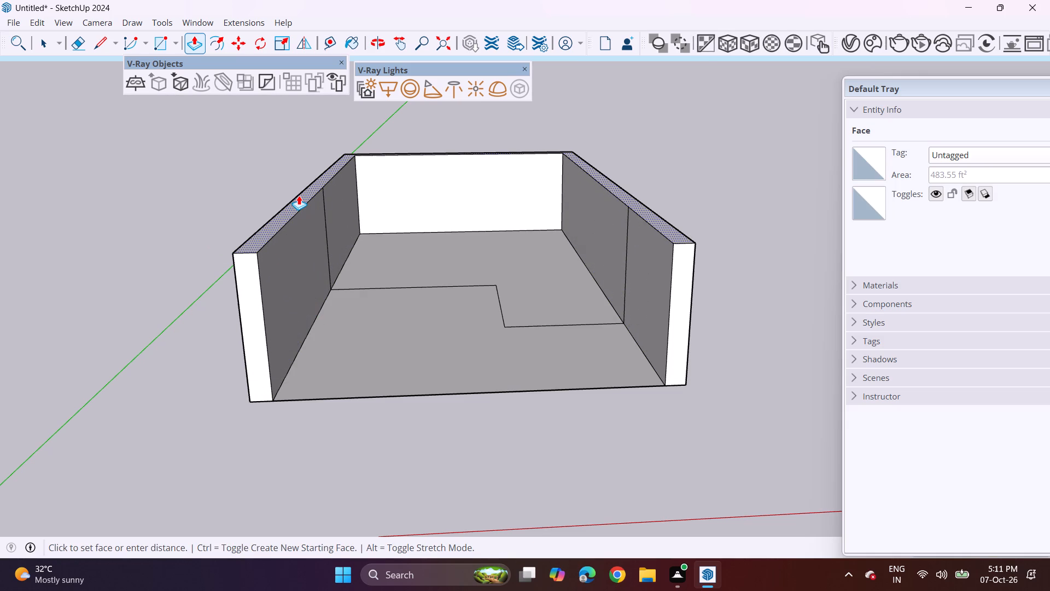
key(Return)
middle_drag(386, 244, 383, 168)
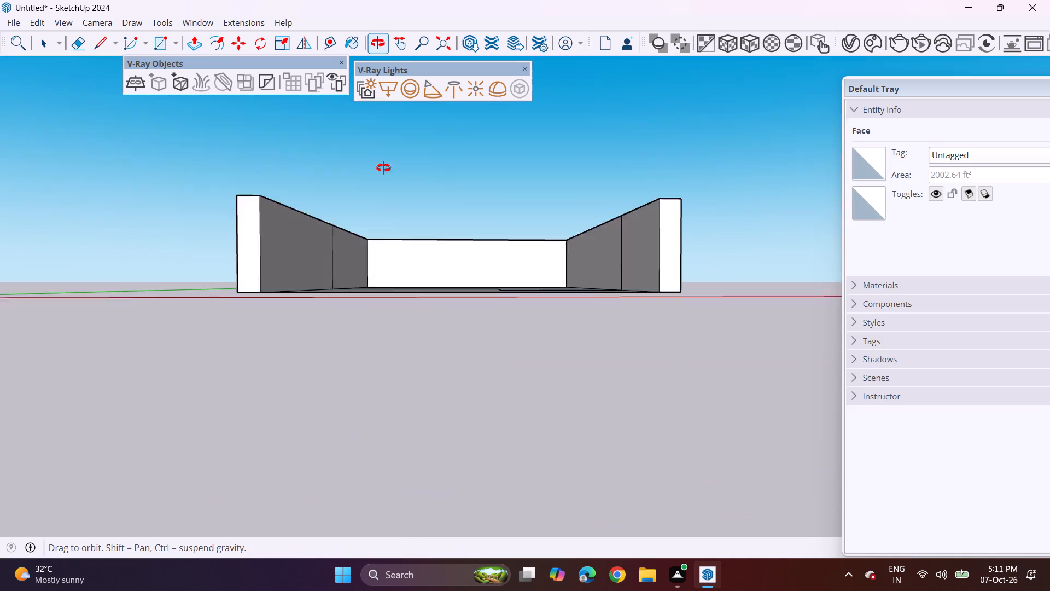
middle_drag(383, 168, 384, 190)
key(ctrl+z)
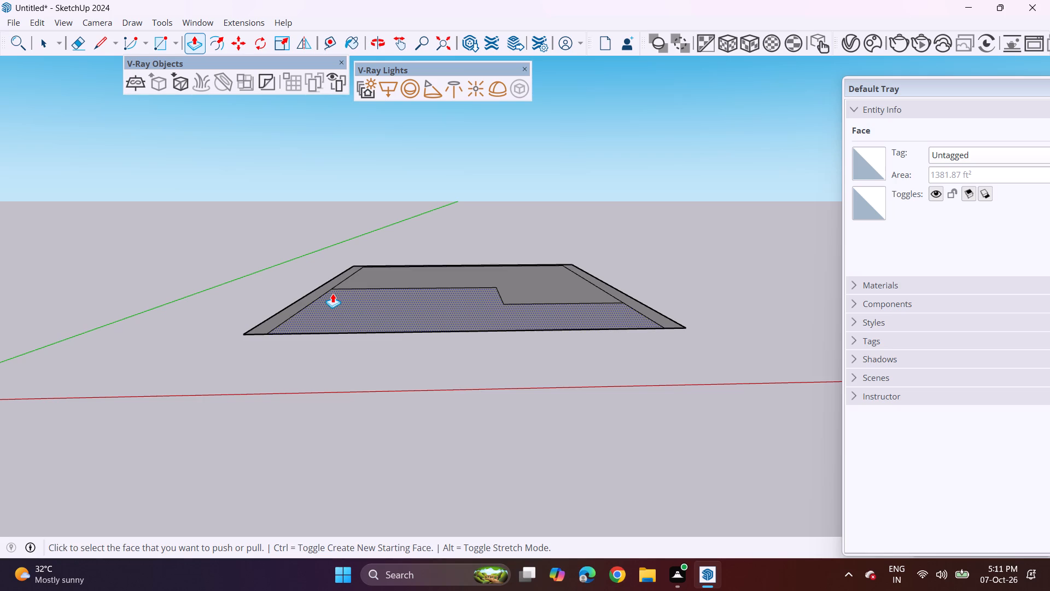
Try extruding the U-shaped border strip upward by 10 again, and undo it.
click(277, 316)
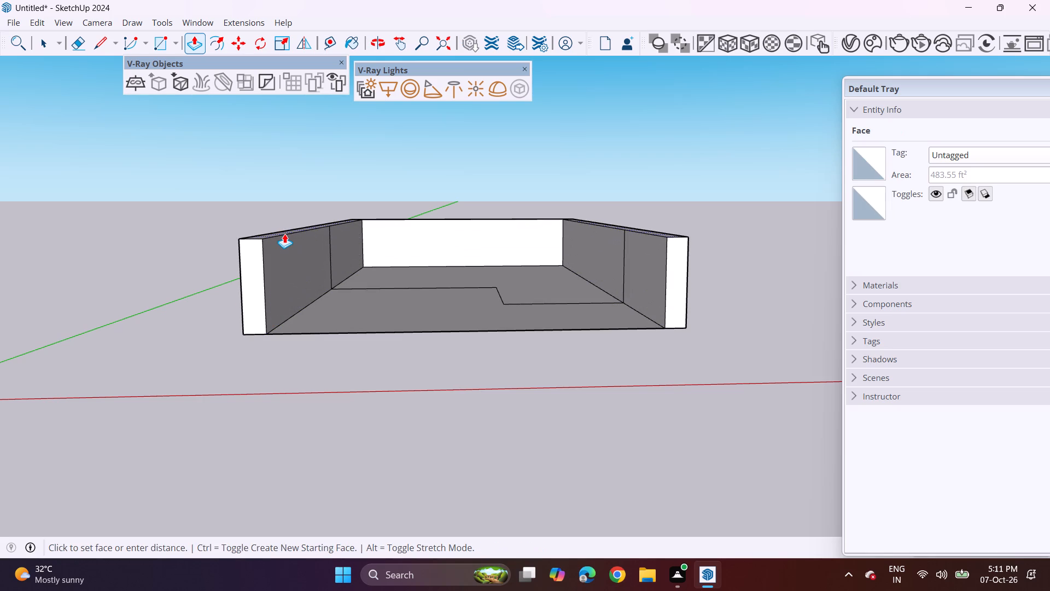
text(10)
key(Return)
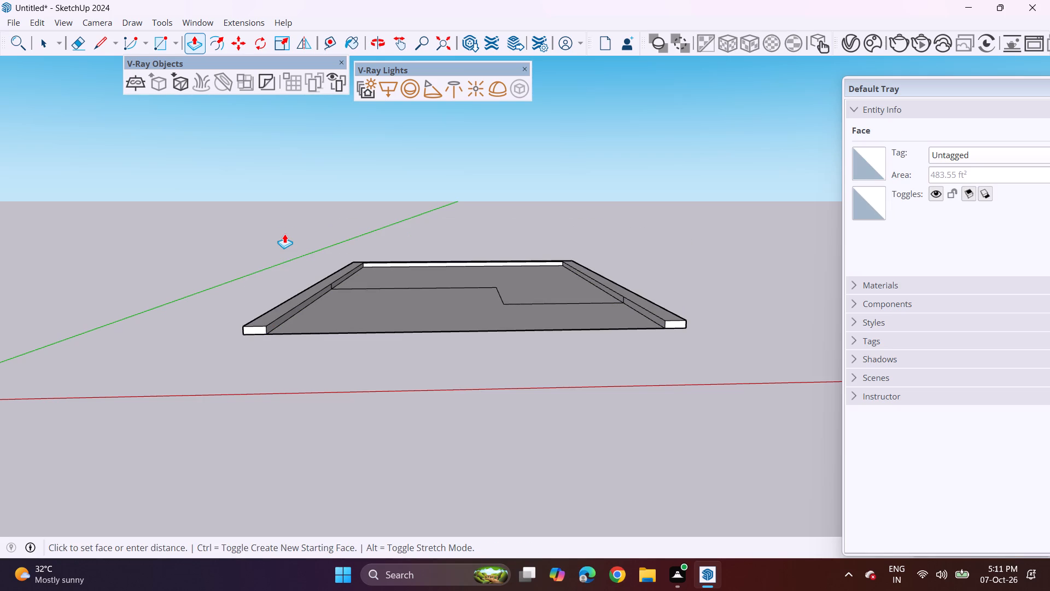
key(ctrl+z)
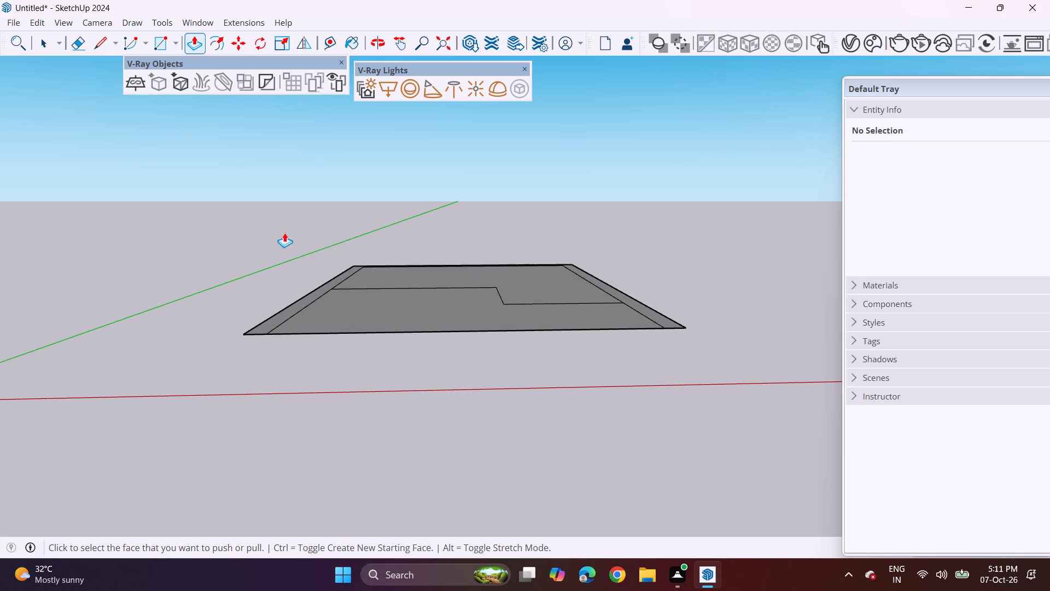
Extrude the U-shaped border strip upward by 10' to form the back and side walls.
click(285, 310)
text(10')
key(Return)
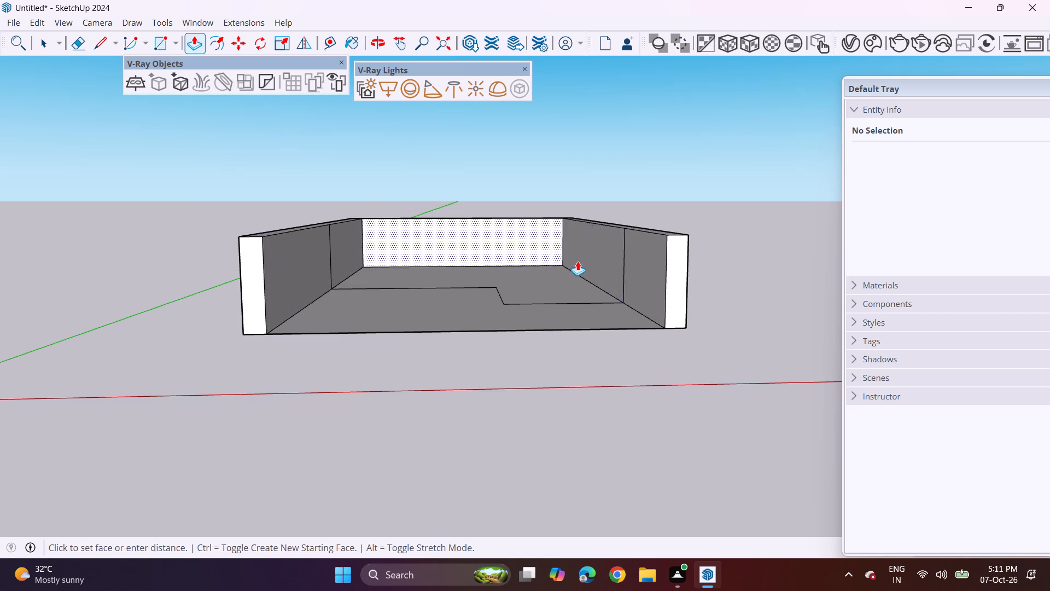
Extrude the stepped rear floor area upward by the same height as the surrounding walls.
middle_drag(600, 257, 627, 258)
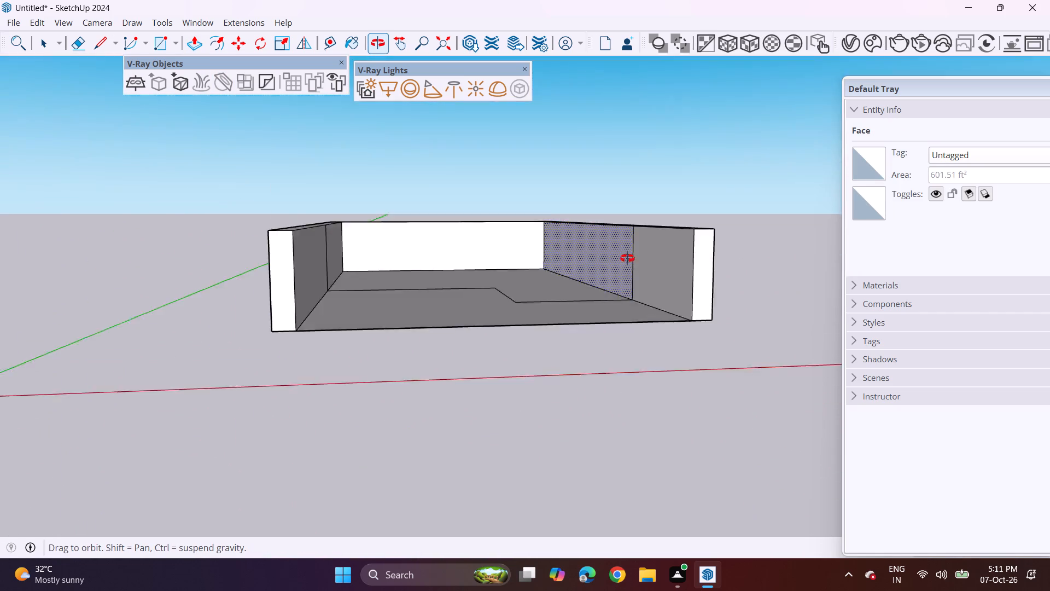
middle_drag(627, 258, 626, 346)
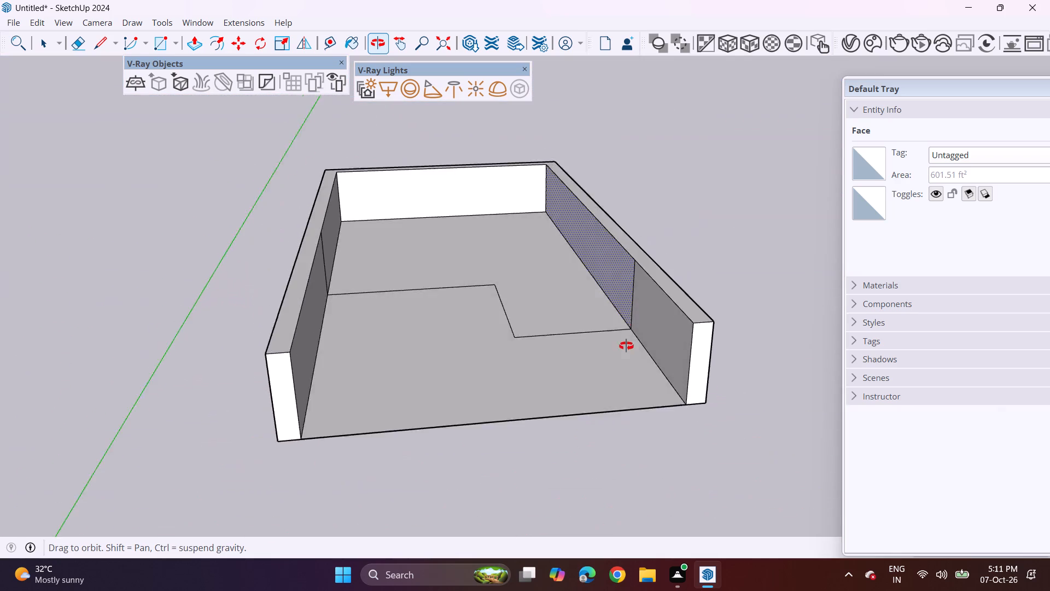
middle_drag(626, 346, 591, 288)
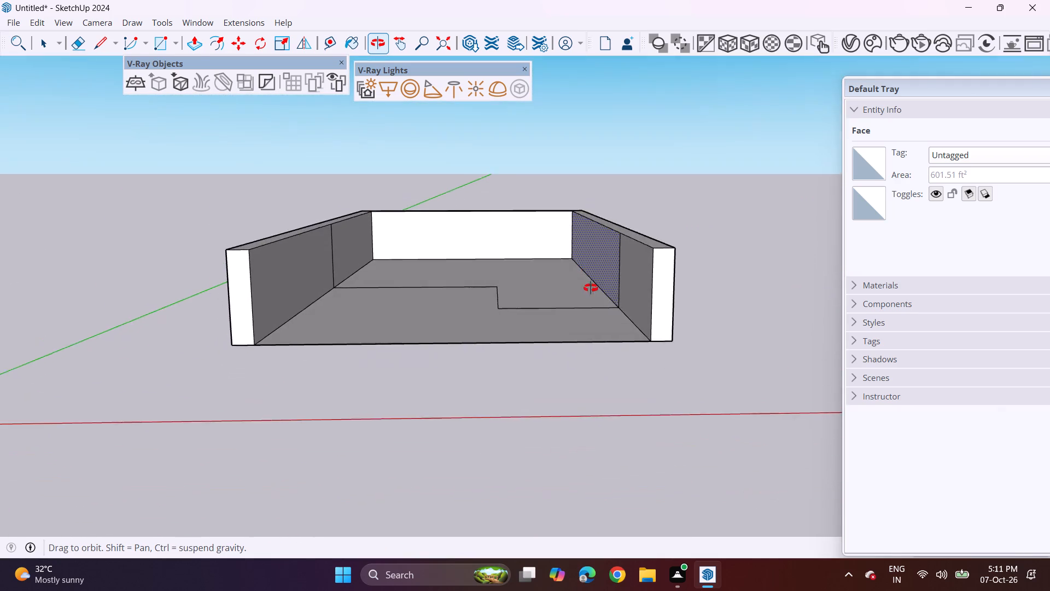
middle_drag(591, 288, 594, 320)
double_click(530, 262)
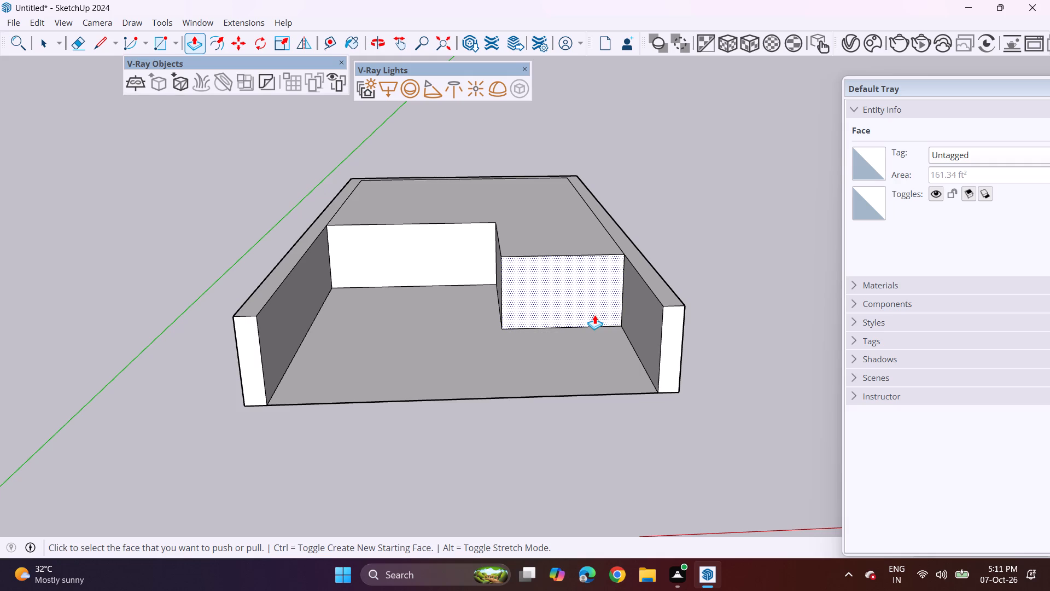
Measure the vertical edge at the projecting corner of the raised stepped block, from floor to top.
middle_drag(563, 322, 563, 262)
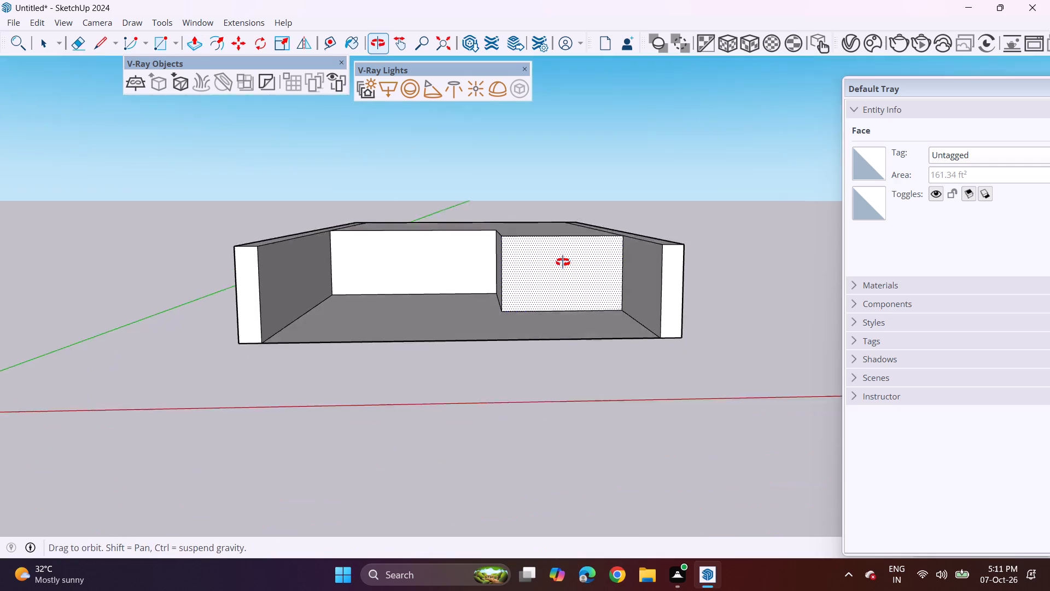
middle_drag(563, 262, 562, 250)
scroll(561, 249, up, 1)
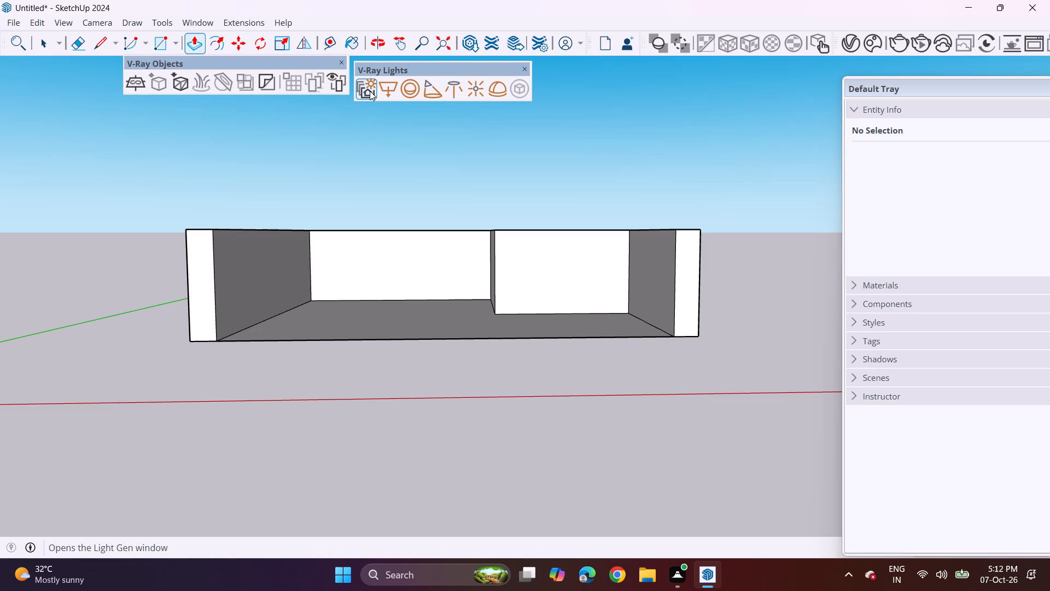
double_click(332, 50)
click(495, 313)
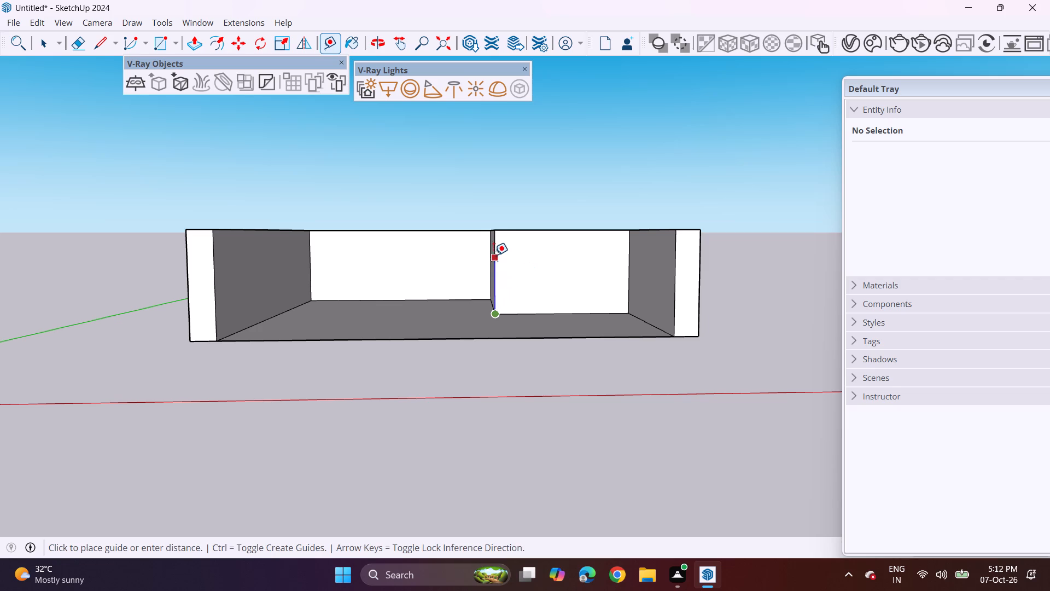
click(494, 227)
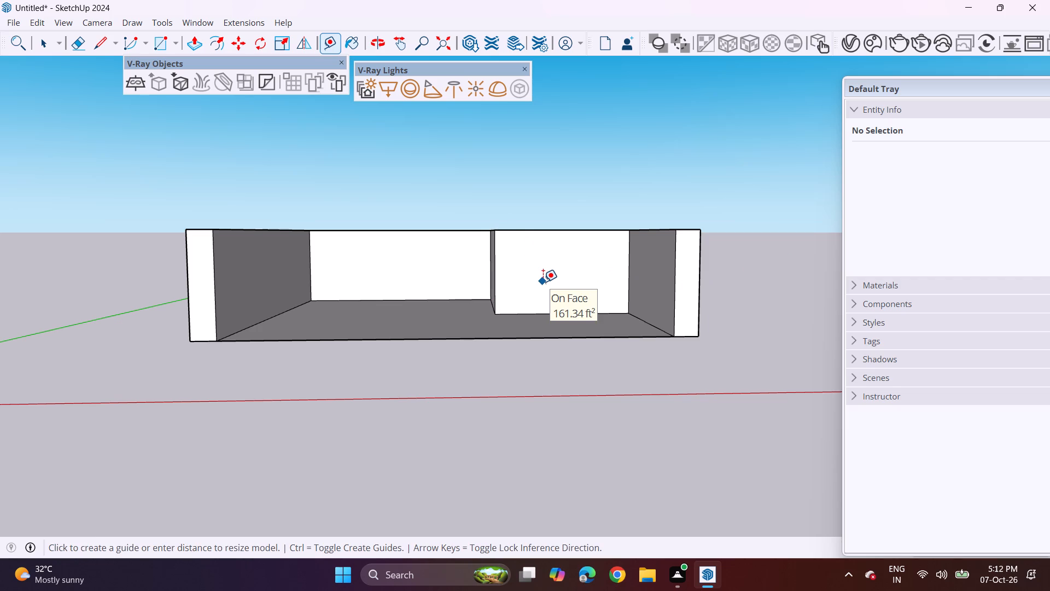
key(space)
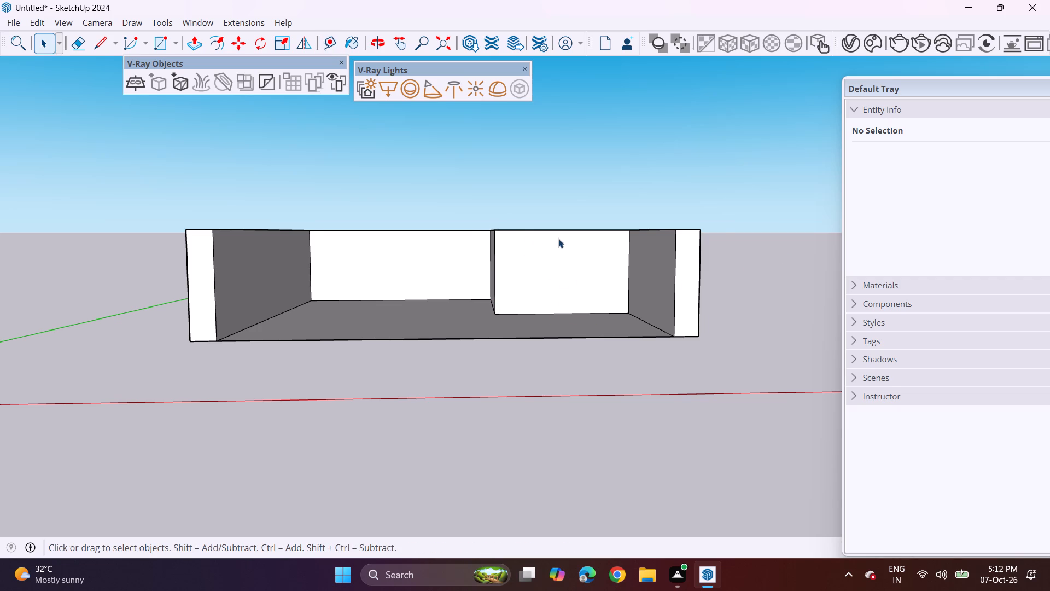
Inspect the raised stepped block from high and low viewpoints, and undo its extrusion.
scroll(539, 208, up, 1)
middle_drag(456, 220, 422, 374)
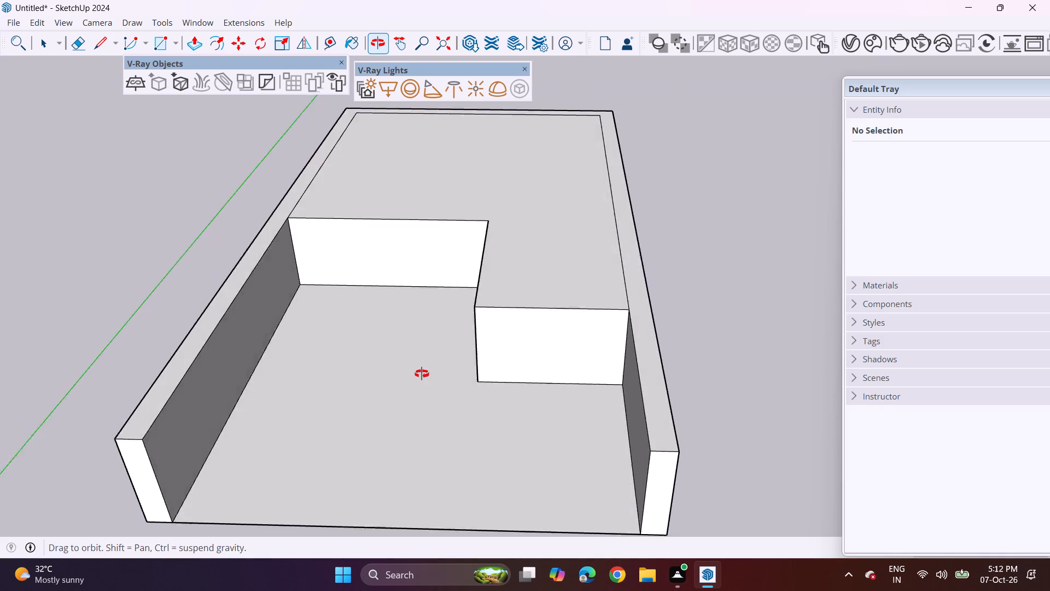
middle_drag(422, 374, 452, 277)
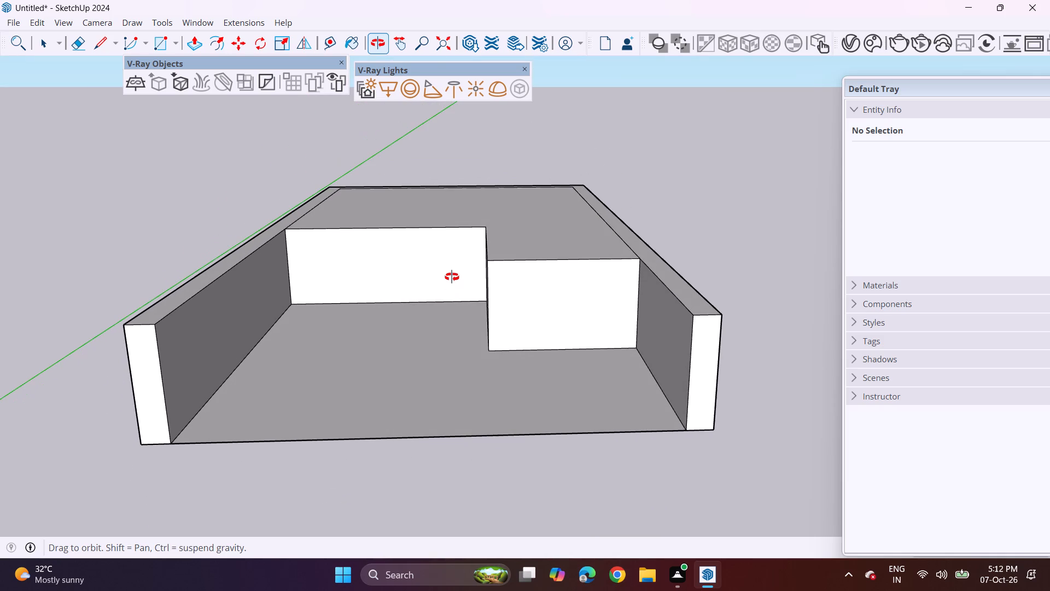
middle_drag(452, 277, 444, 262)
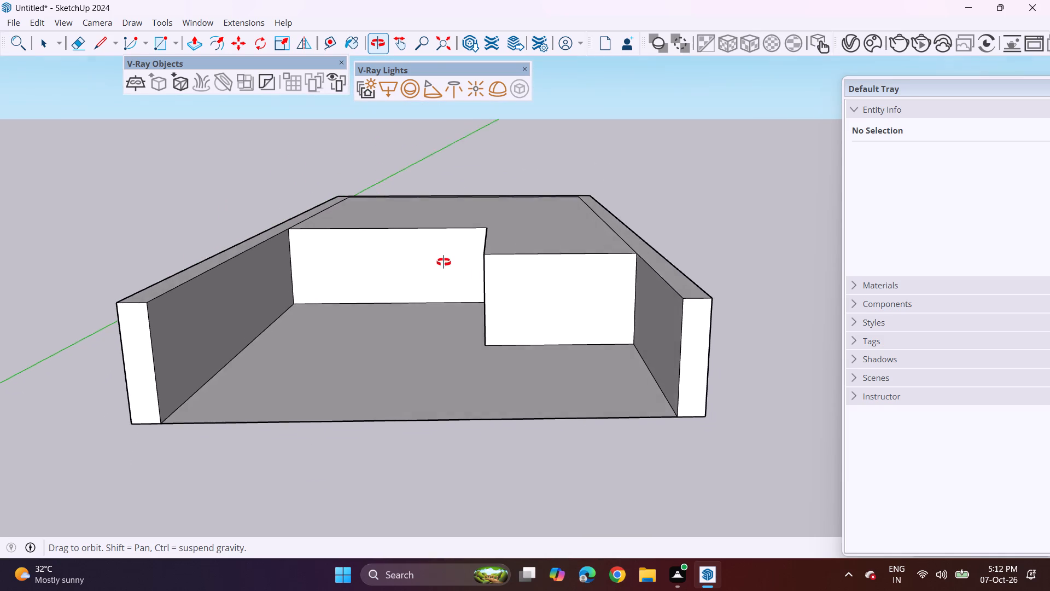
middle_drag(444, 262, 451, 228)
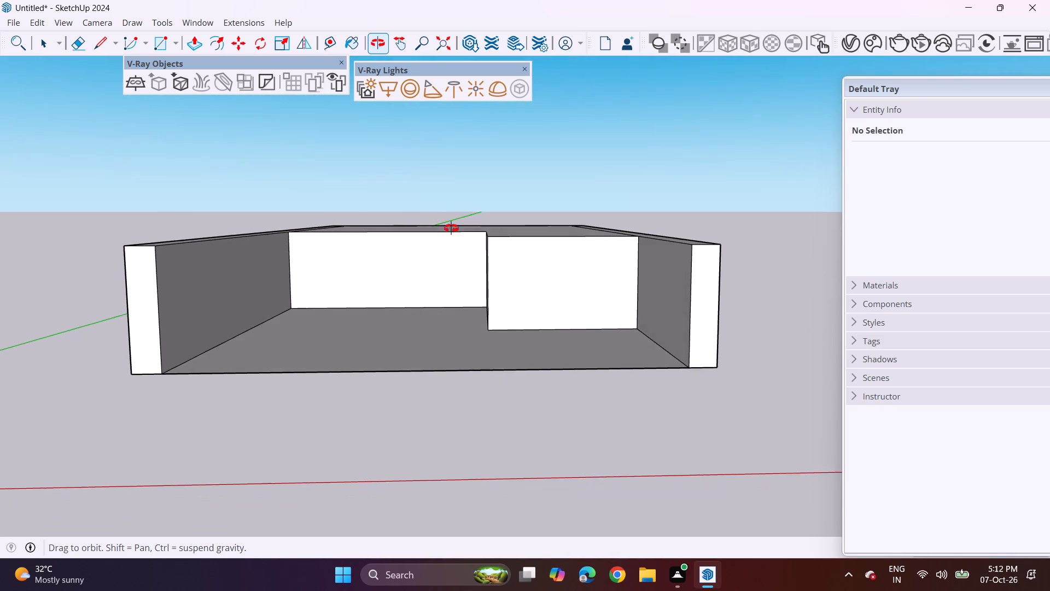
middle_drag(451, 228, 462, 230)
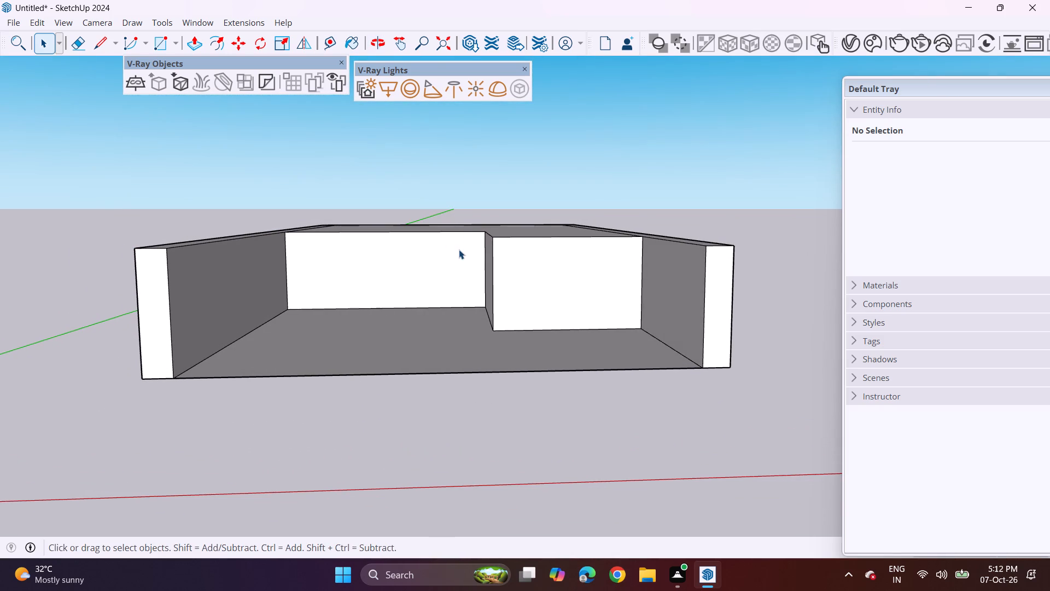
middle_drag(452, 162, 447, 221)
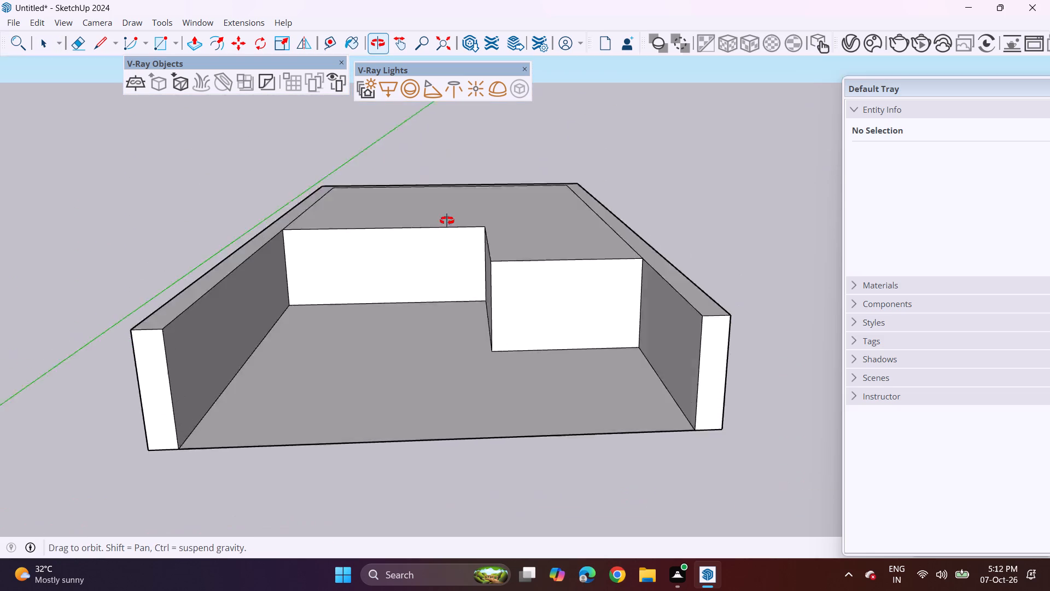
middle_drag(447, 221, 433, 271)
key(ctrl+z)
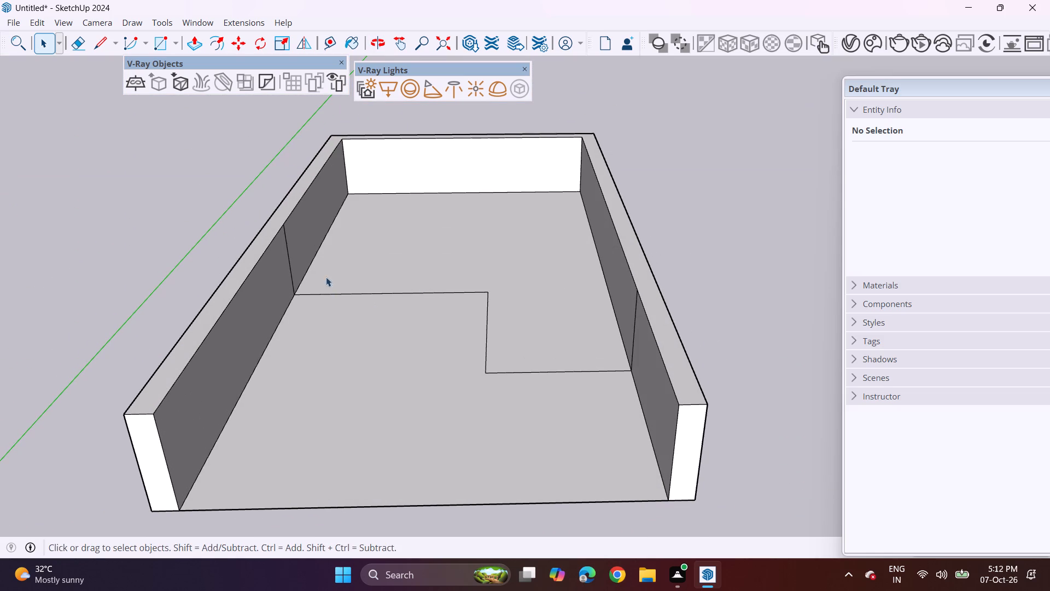
Draw a second stepped line parallel to and behind the floor's dividing line, between the side walls, outlining the dividing wall's thickness.
middle_drag(329, 265, 340, 277)
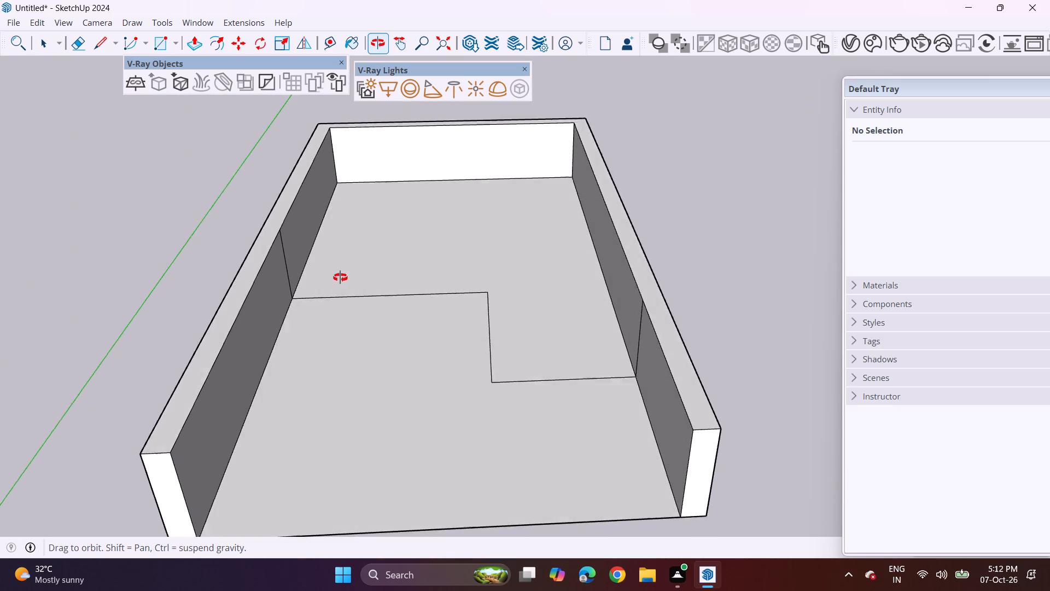
middle_drag(340, 277, 339, 264)
drag(95, 39, 100, 44)
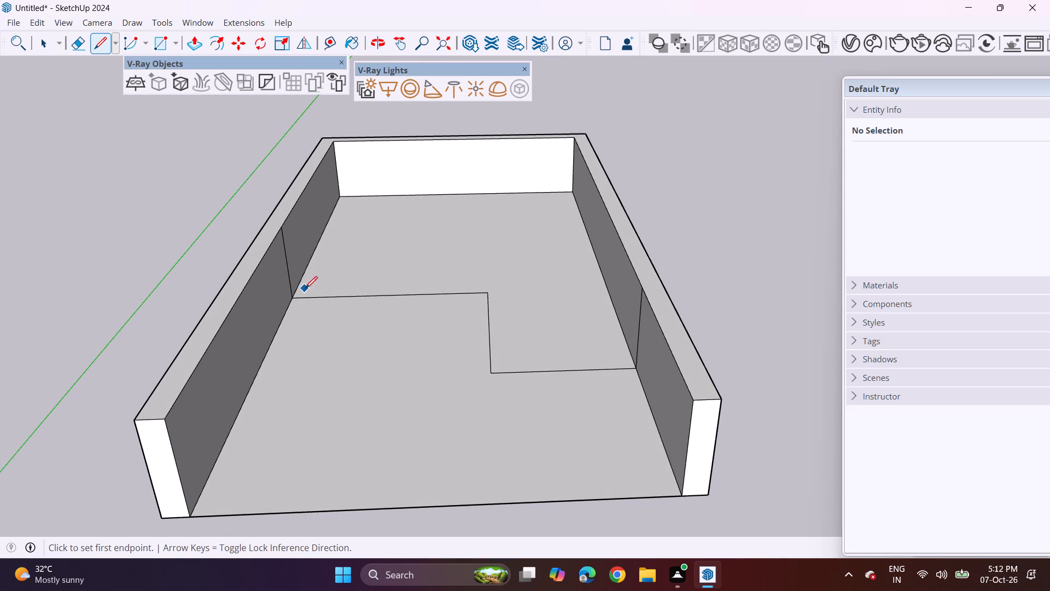
click(291, 300)
click(297, 285)
double_click(489, 296)
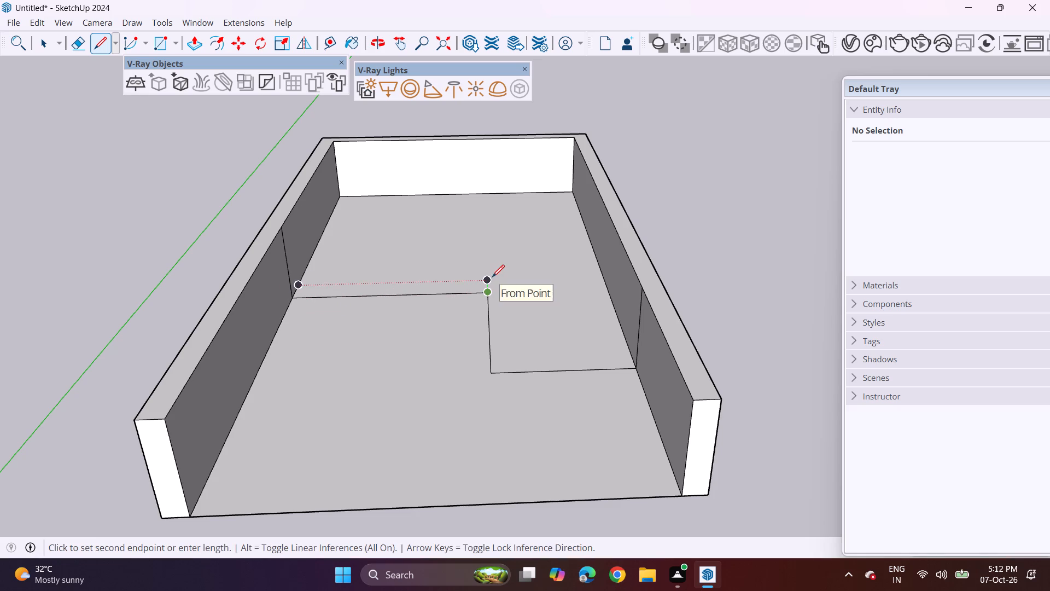
double_click(492, 277)
click(304, 279)
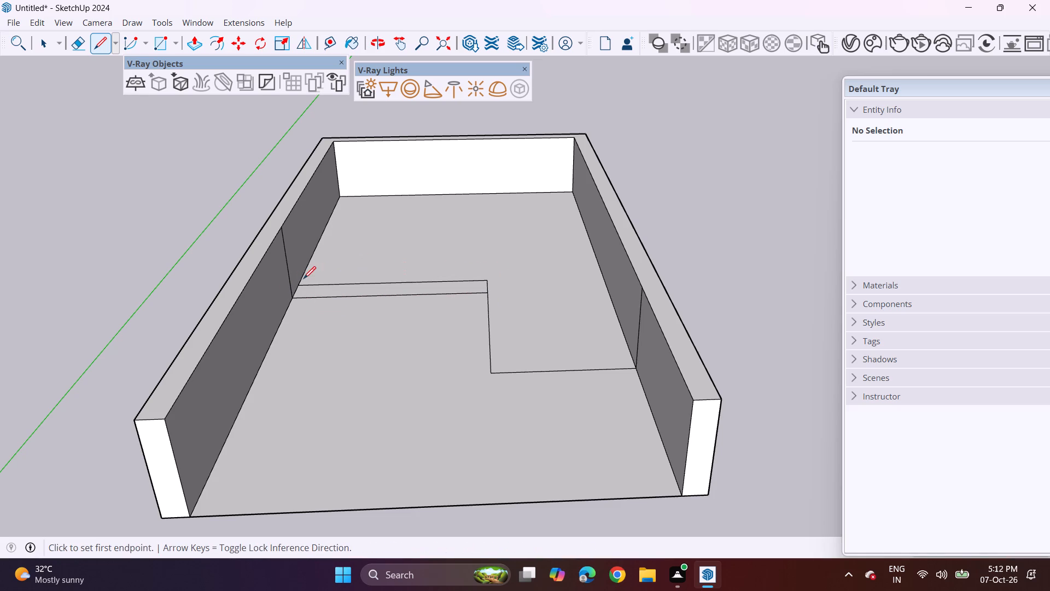
click(489, 279)
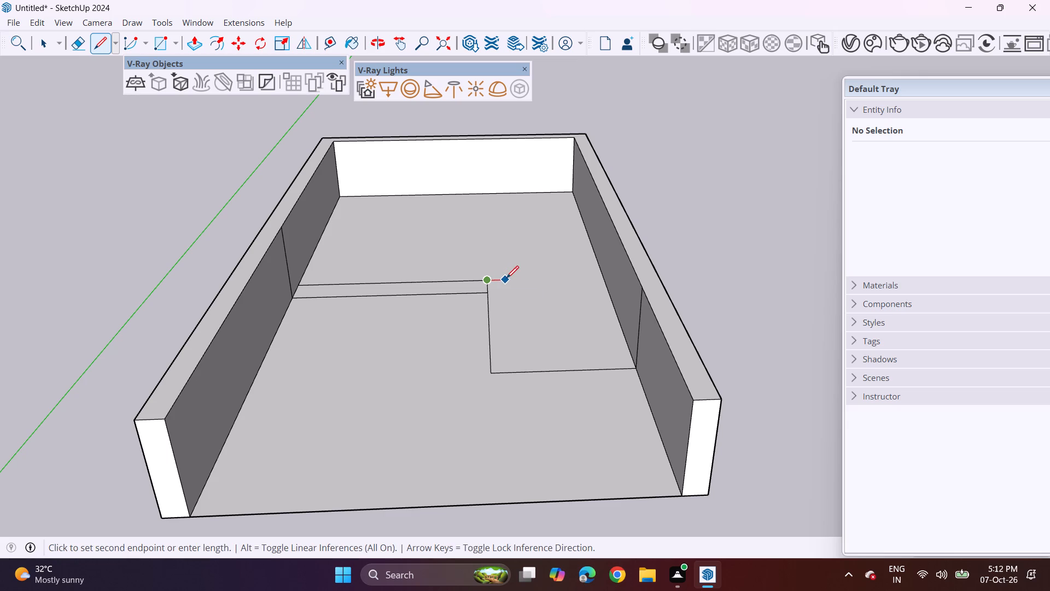
double_click(506, 278)
drag(510, 360, 515, 360)
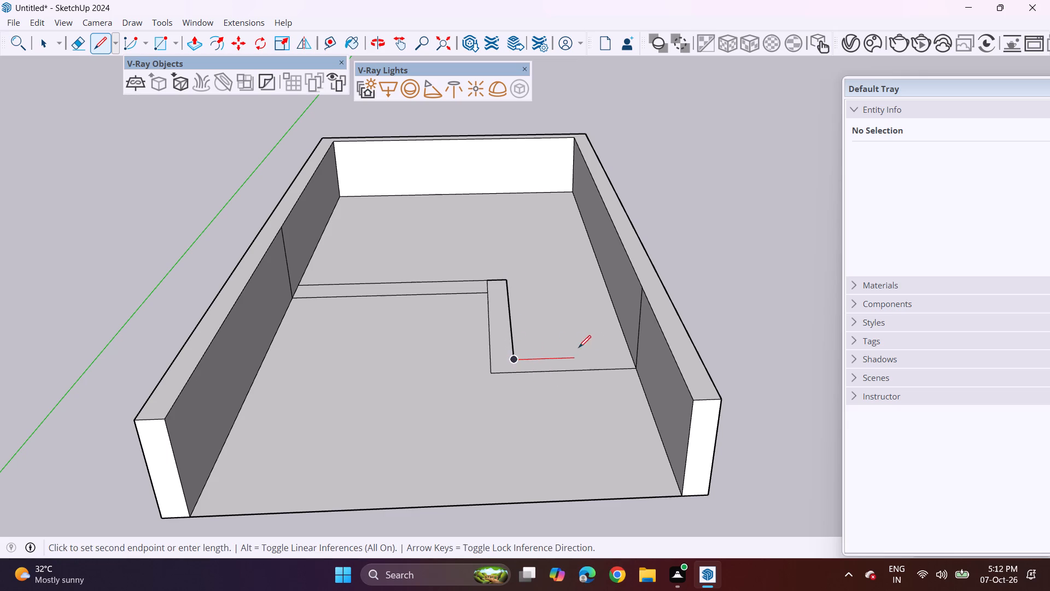
click(631, 354)
key(space)
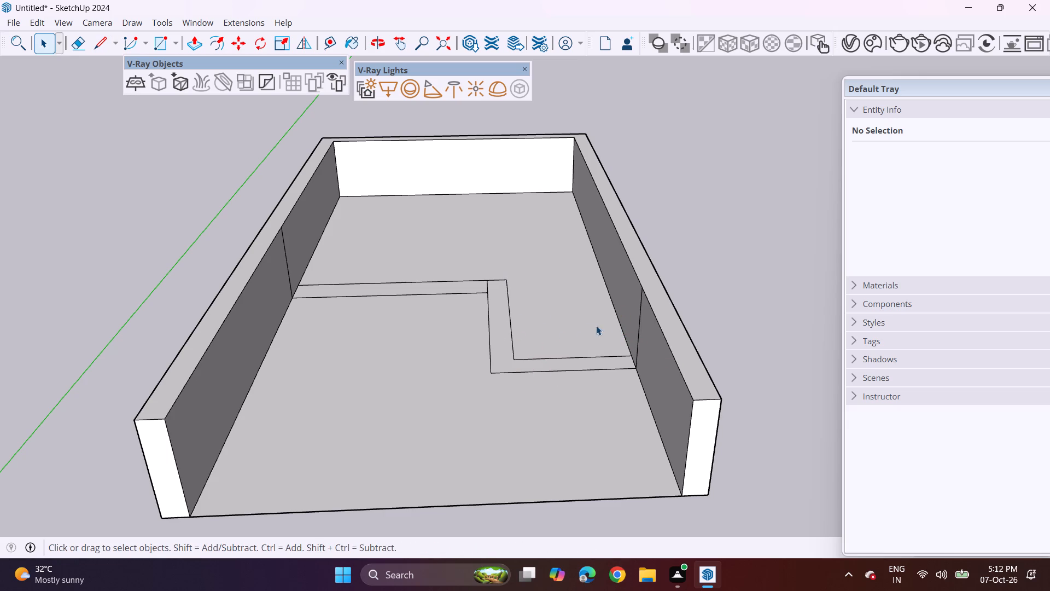
Extrude both sections of the stepped floor strip up to the height of the surrounding walls to form the dividing wall.
click(189, 53)
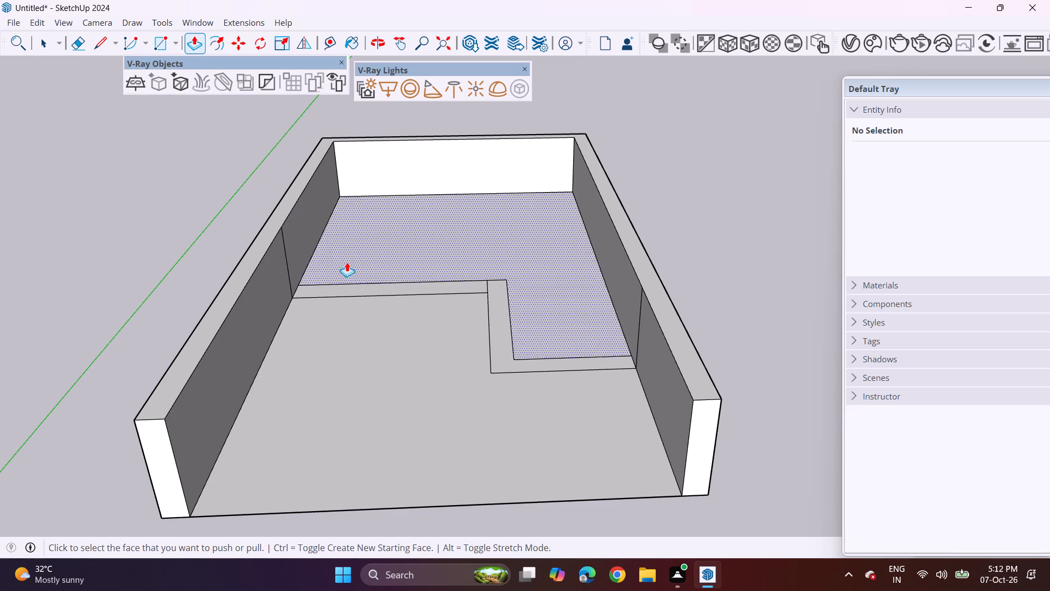
click(366, 288)
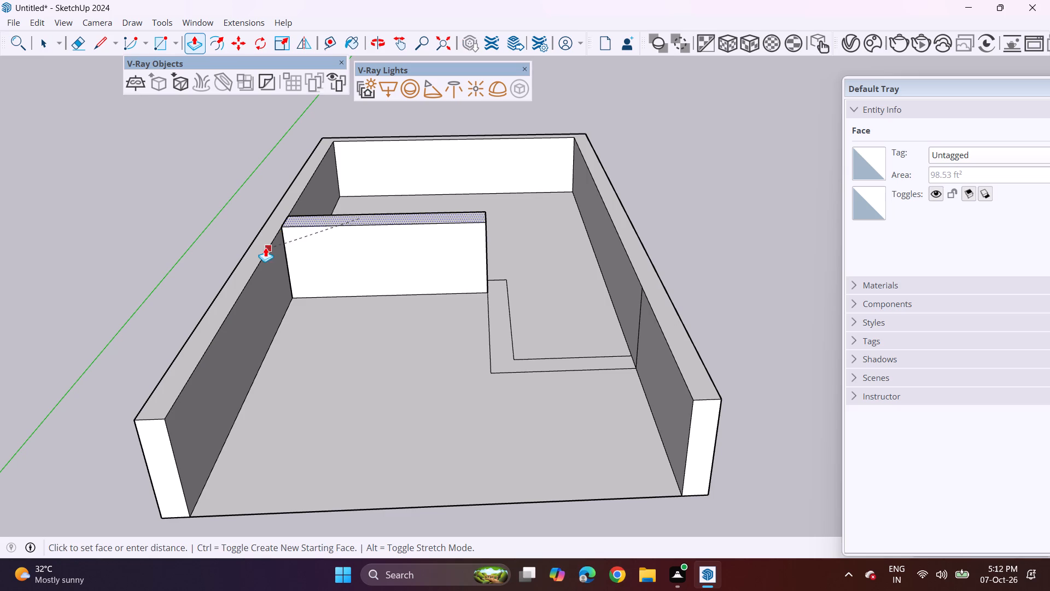
click(265, 247)
double_click(507, 337)
middle_drag(518, 322, 510, 180)
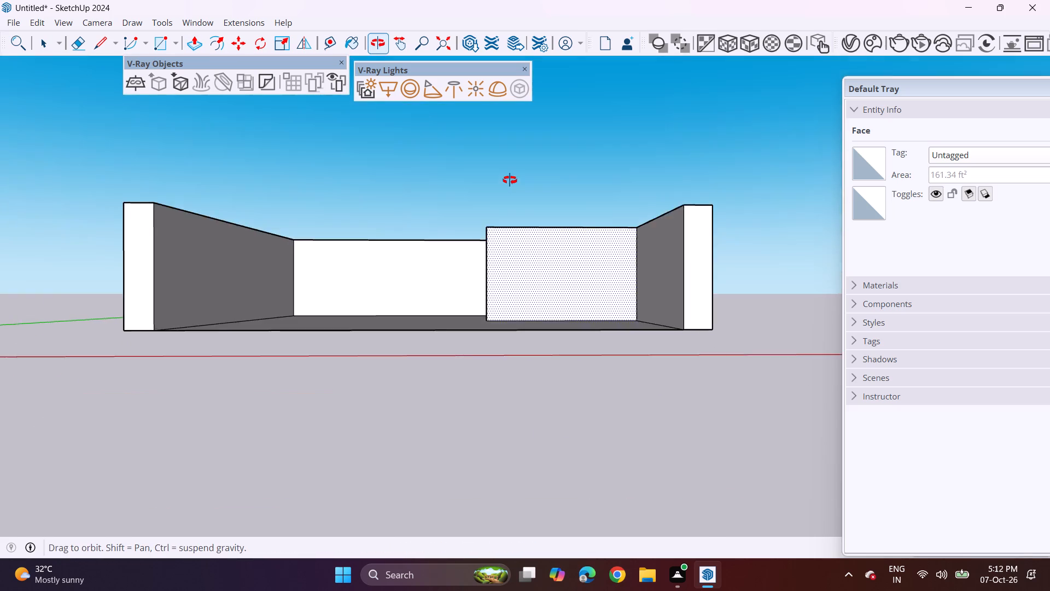
middle_drag(510, 180, 524, 249)
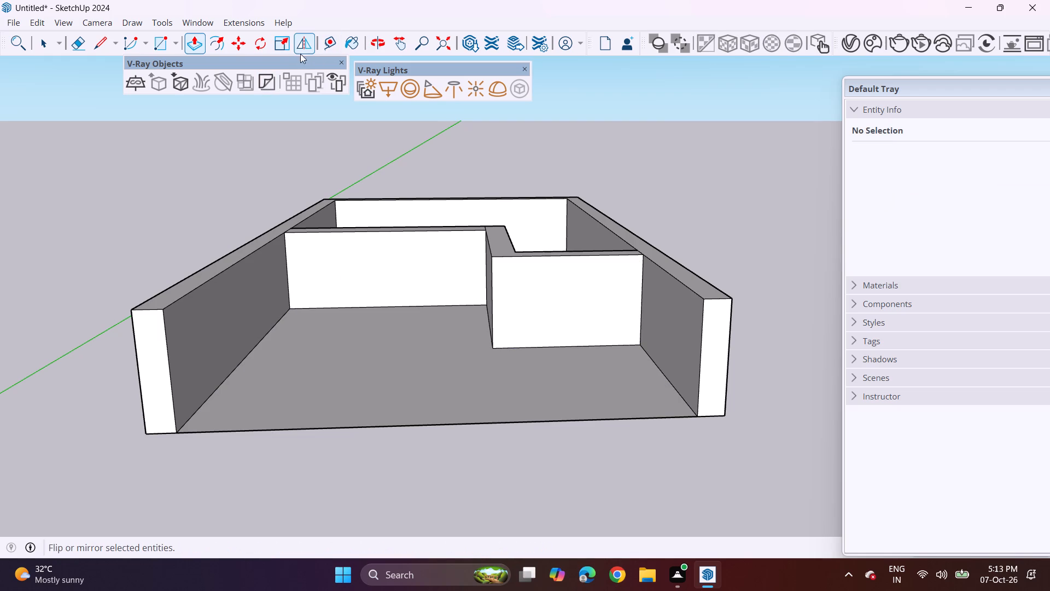
Measure the front end of one side wall from its bottom edge to its top edge, placing a guide there.
key(t)
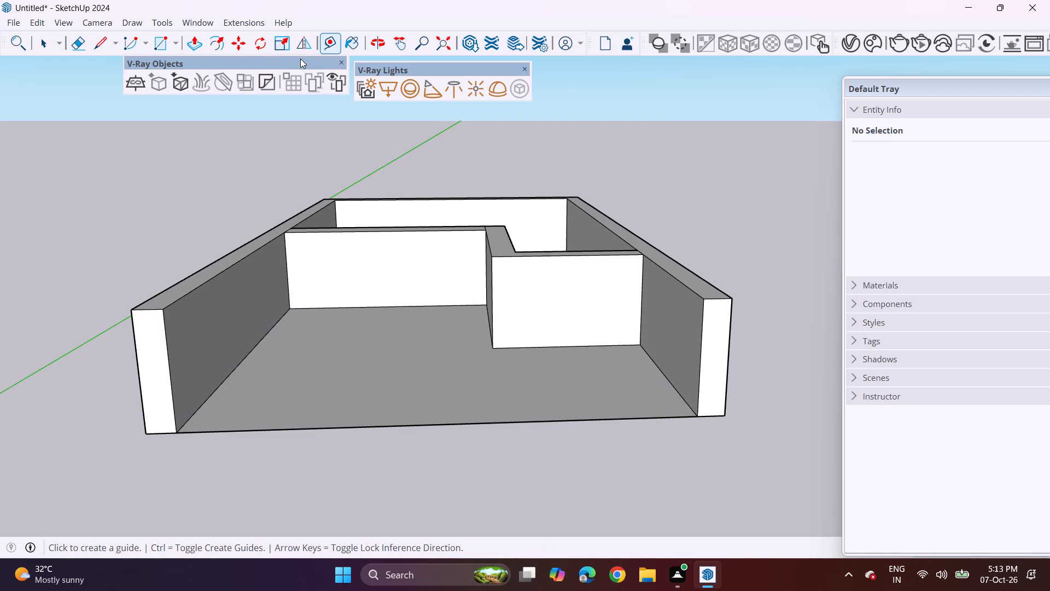
click(166, 436)
click(159, 306)
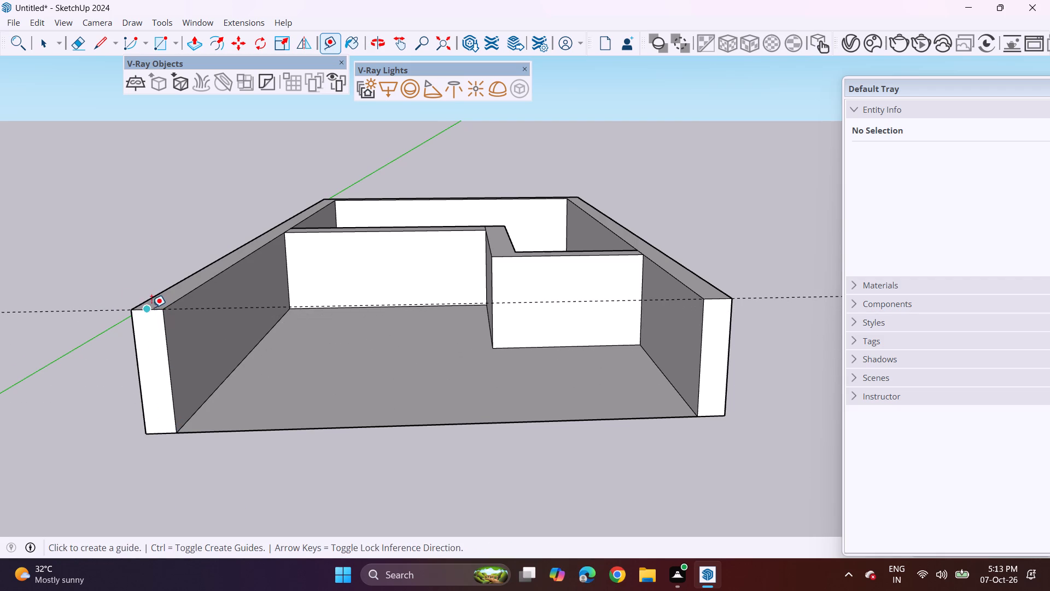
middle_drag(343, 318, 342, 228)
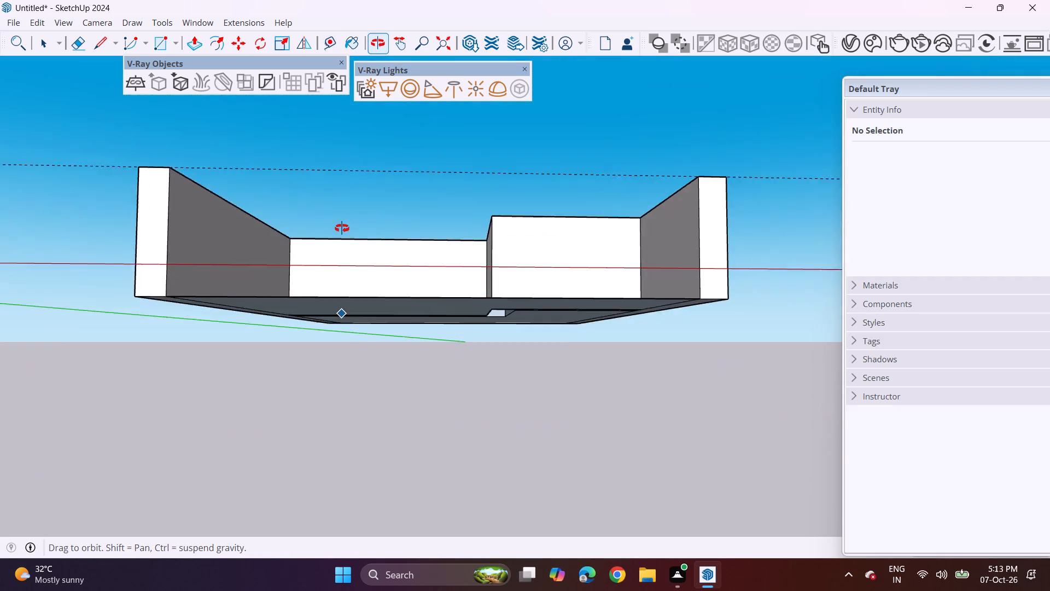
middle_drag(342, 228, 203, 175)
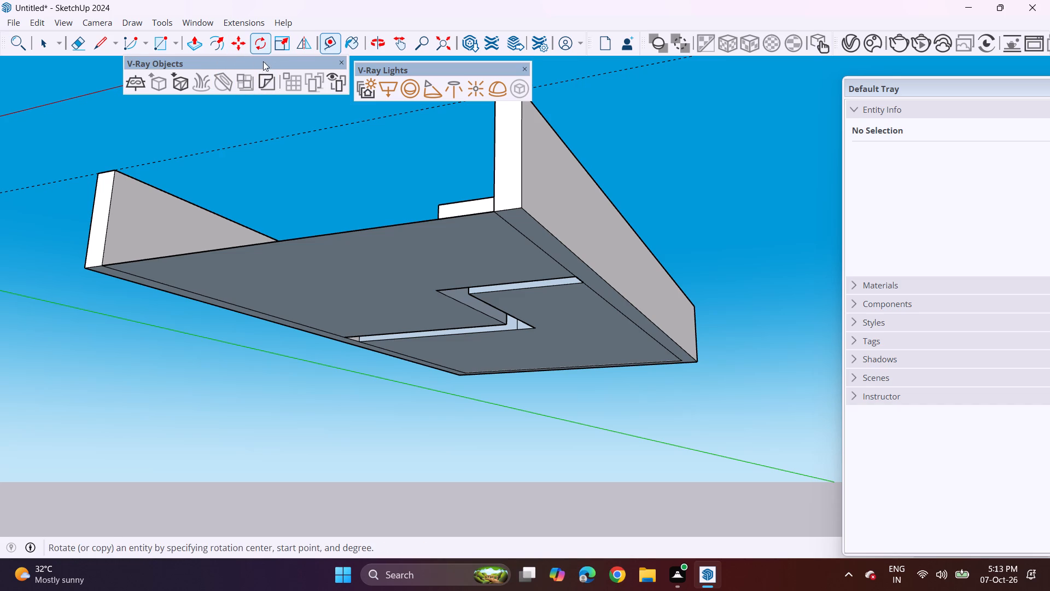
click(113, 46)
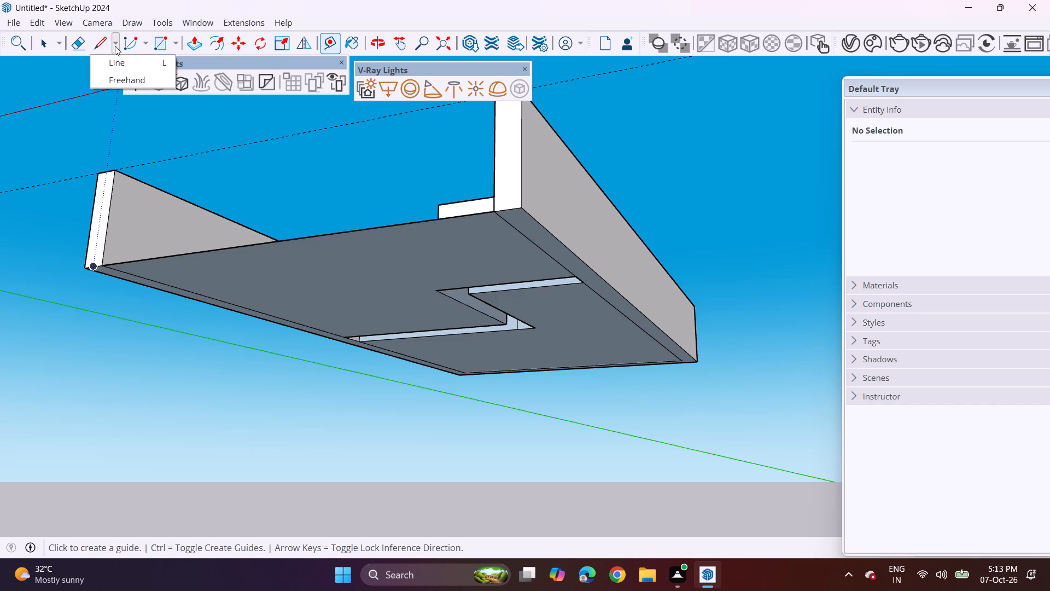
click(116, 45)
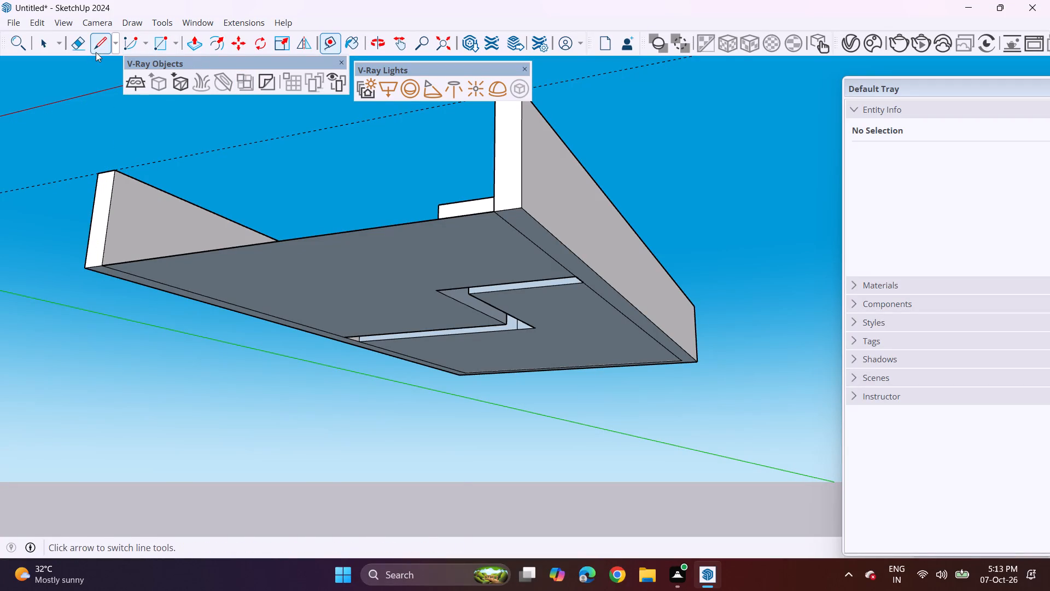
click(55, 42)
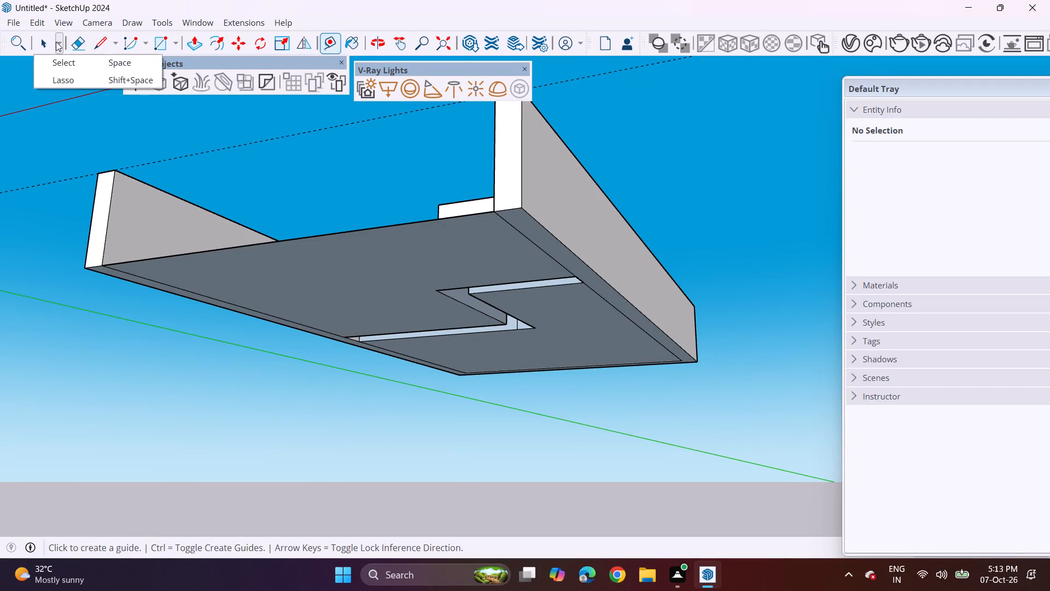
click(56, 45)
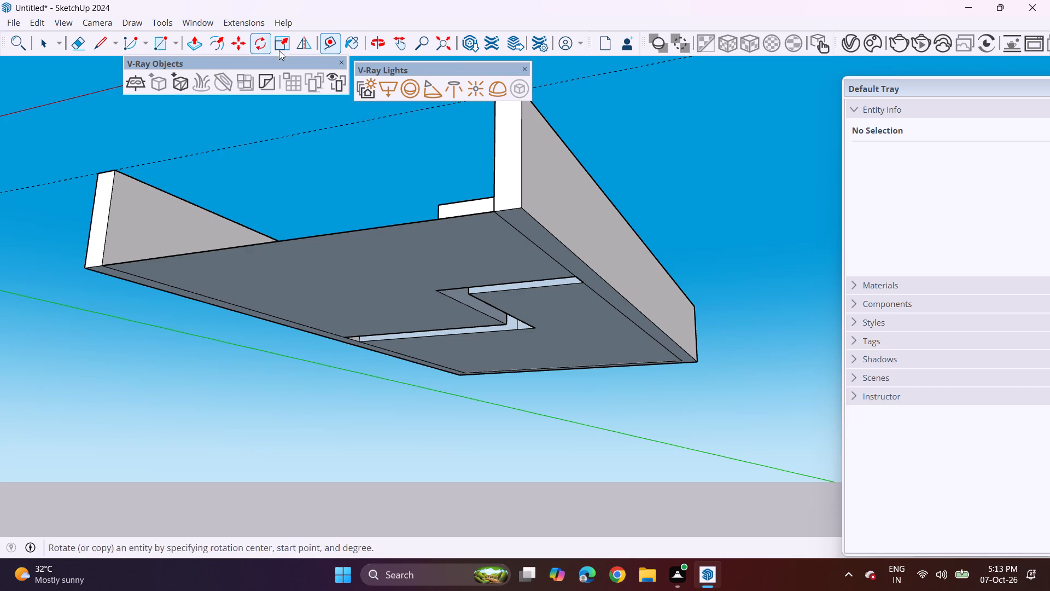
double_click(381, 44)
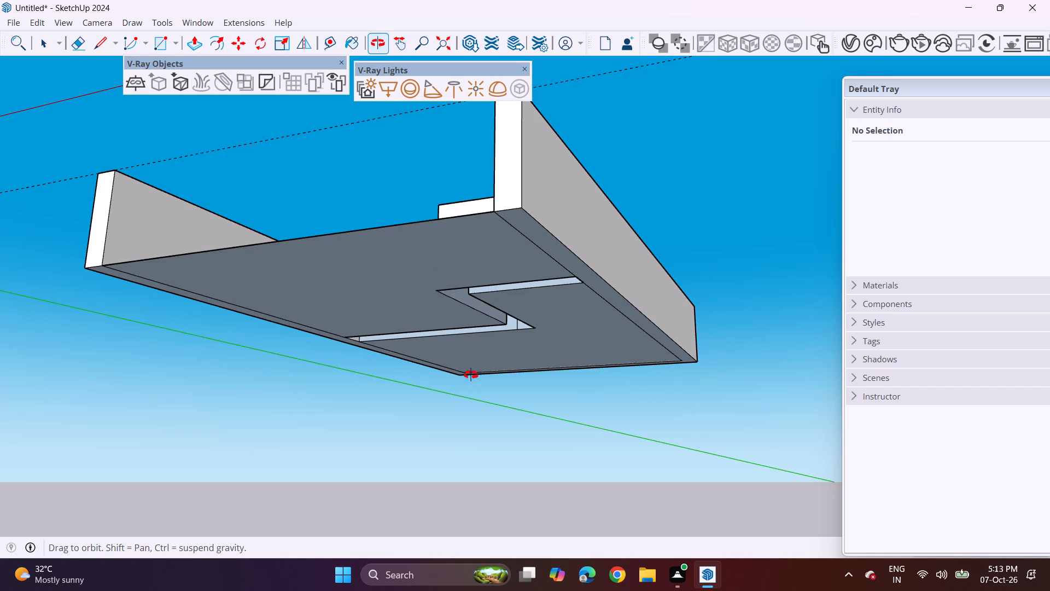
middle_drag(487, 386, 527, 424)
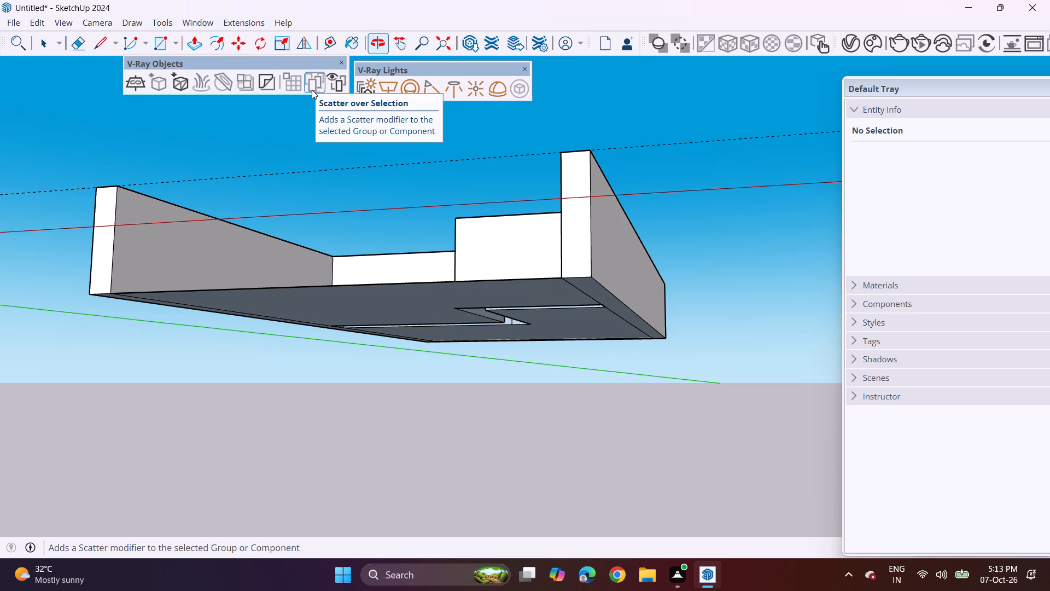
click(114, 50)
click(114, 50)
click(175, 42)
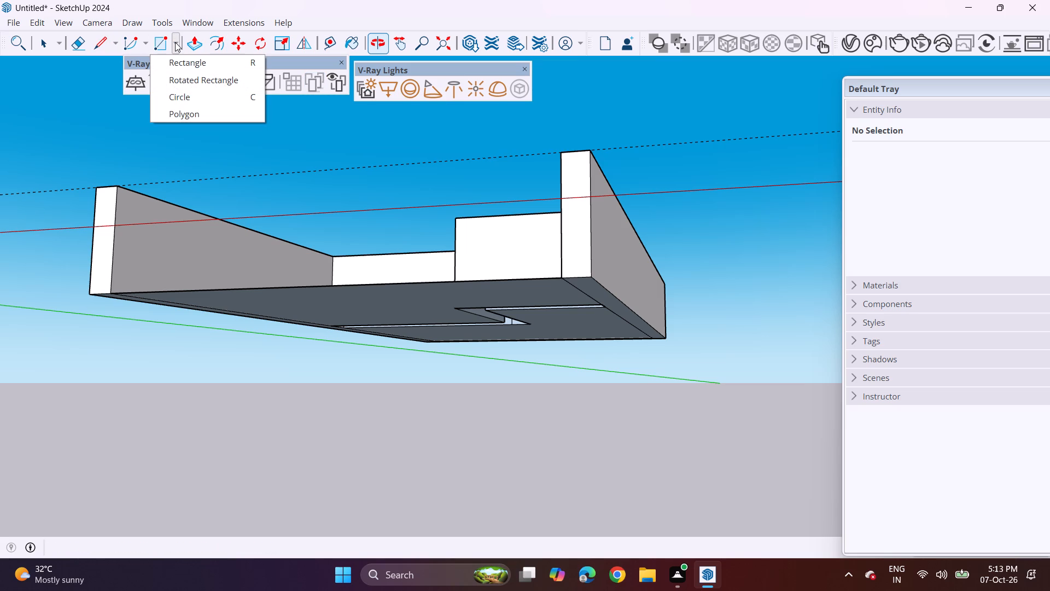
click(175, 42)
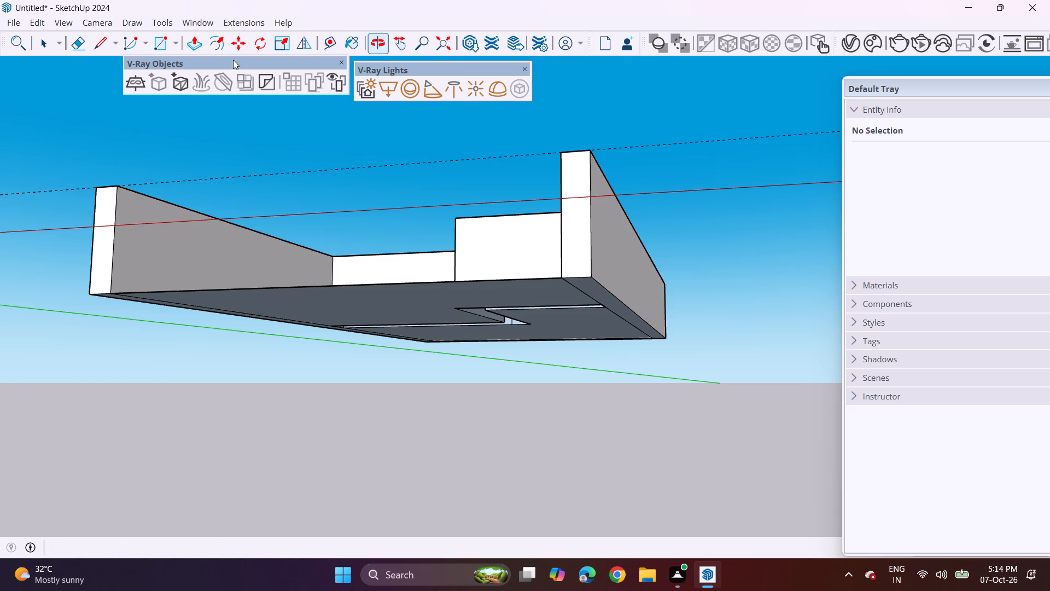
Draw a vertical rotated rectangle, 6" high, hanging down from the rear wall's full bottom outer edge.
click(161, 38)
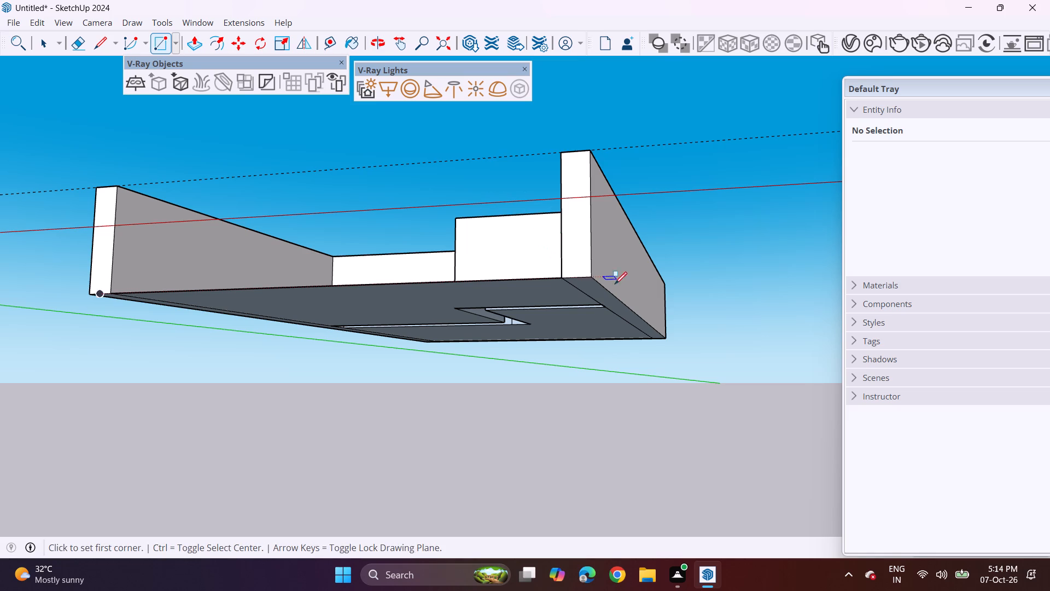
click(173, 43)
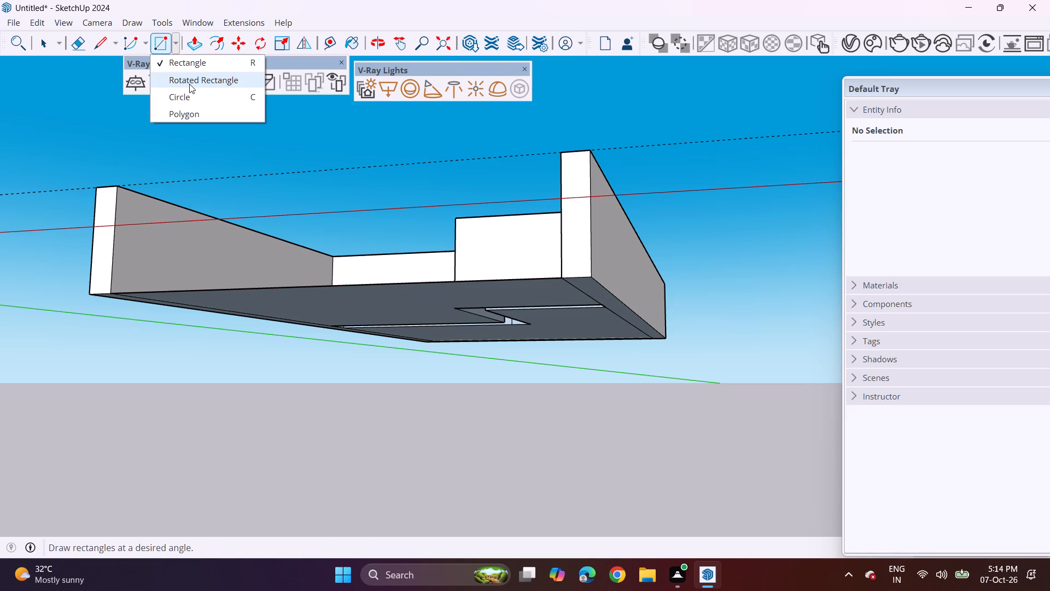
click(189, 84)
middle_drag(643, 376, 526, 279)
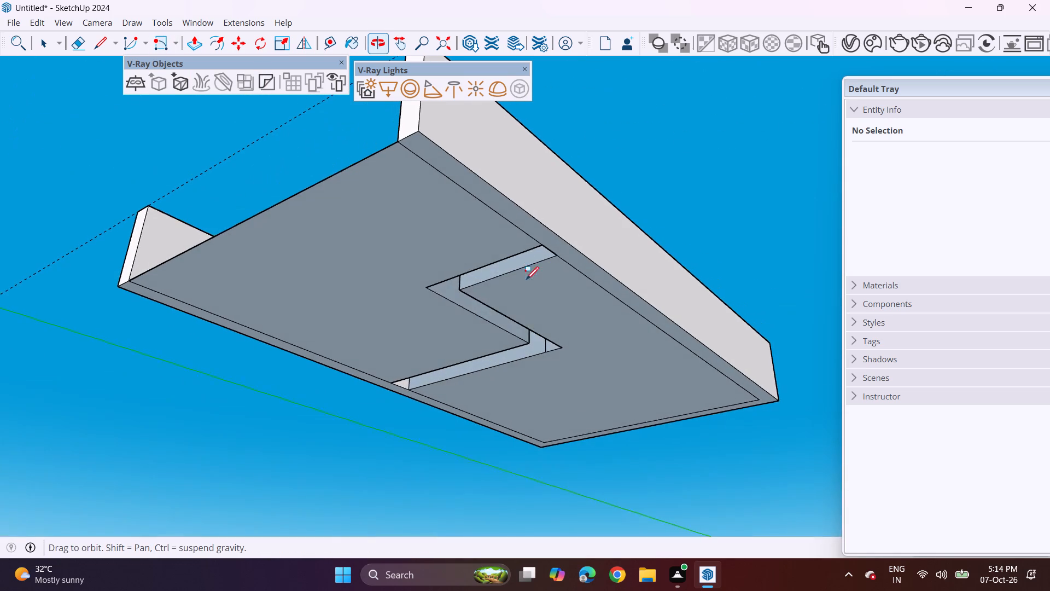
middle_drag(526, 279, 526, 273)
middle_drag(576, 364, 419, 215)
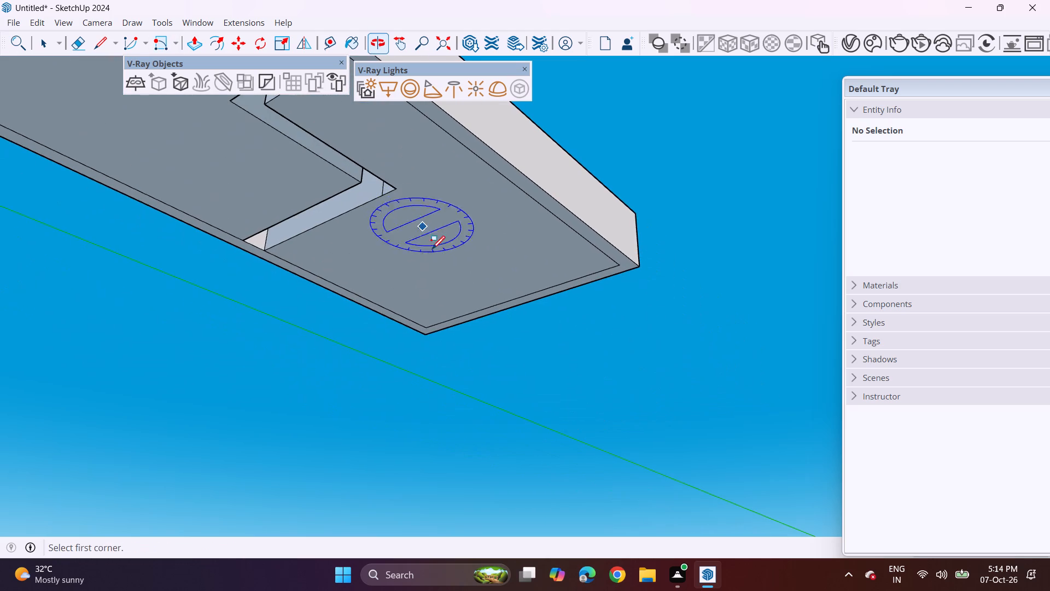
click(429, 334)
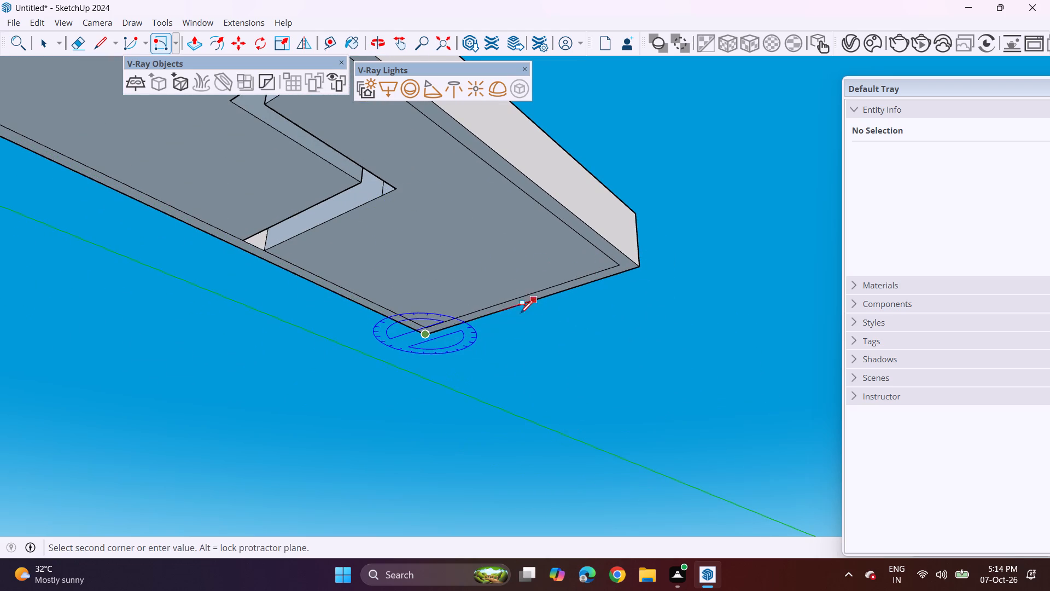
double_click(639, 266)
middle_drag(616, 294, 595, 334)
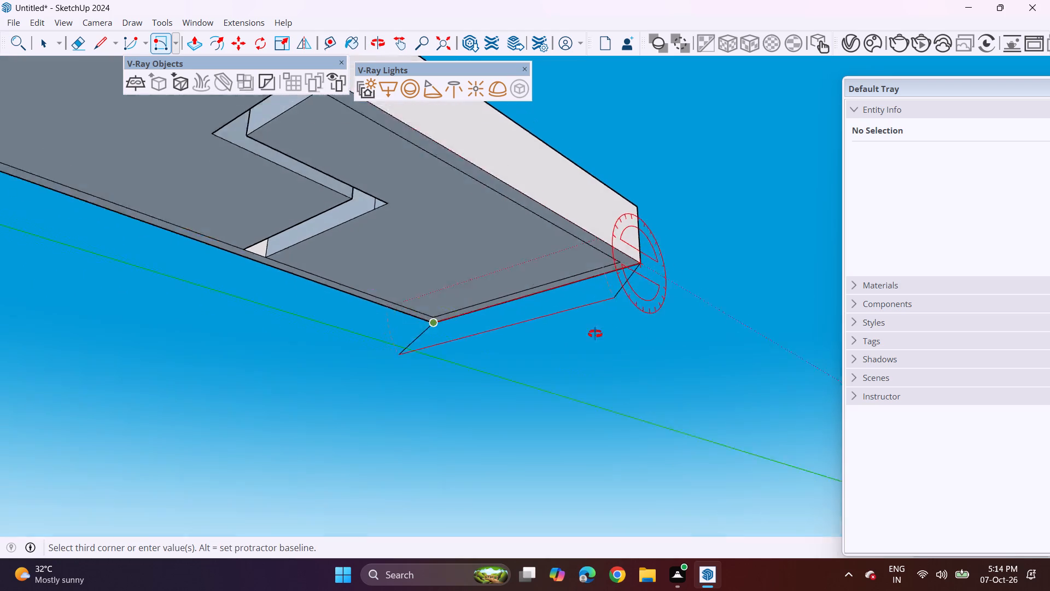
middle_drag(595, 334, 574, 363)
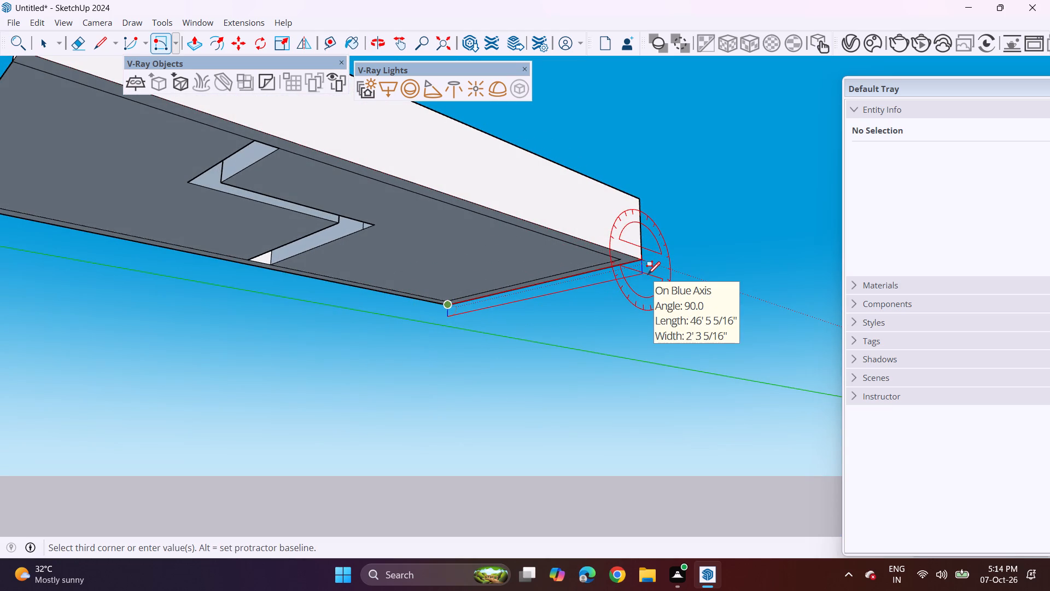
key(6)
key(Return)
Extrude the 6" strip below the rear wall forward to the front ends of the side walls, forming the base slab.
scroll(608, 233, up, 2)
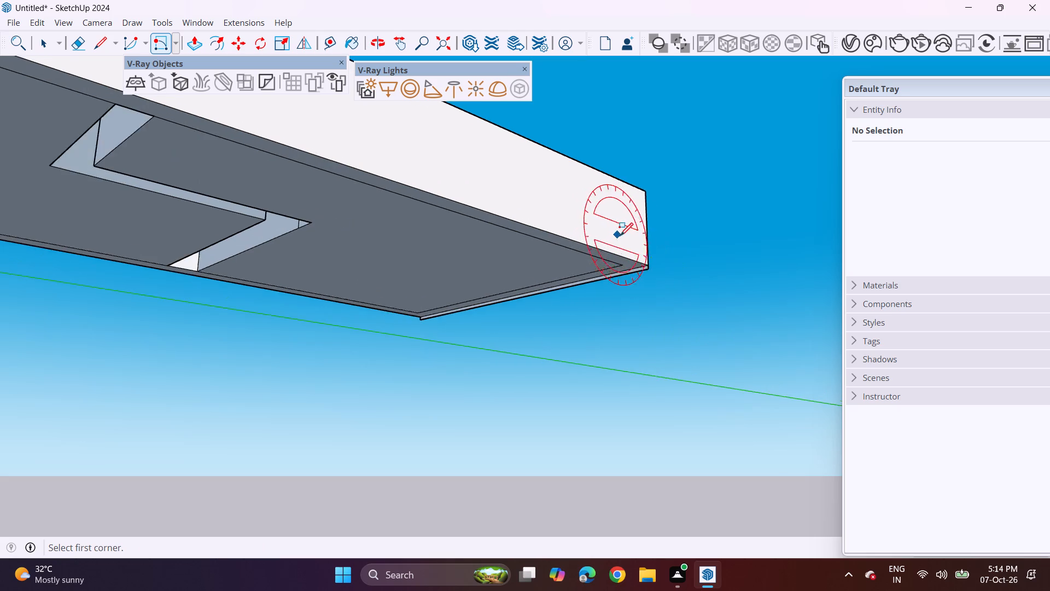
middle_drag(628, 238, 545, 392)
scroll(660, 279, up, 3)
middle_drag(628, 293, 600, 201)
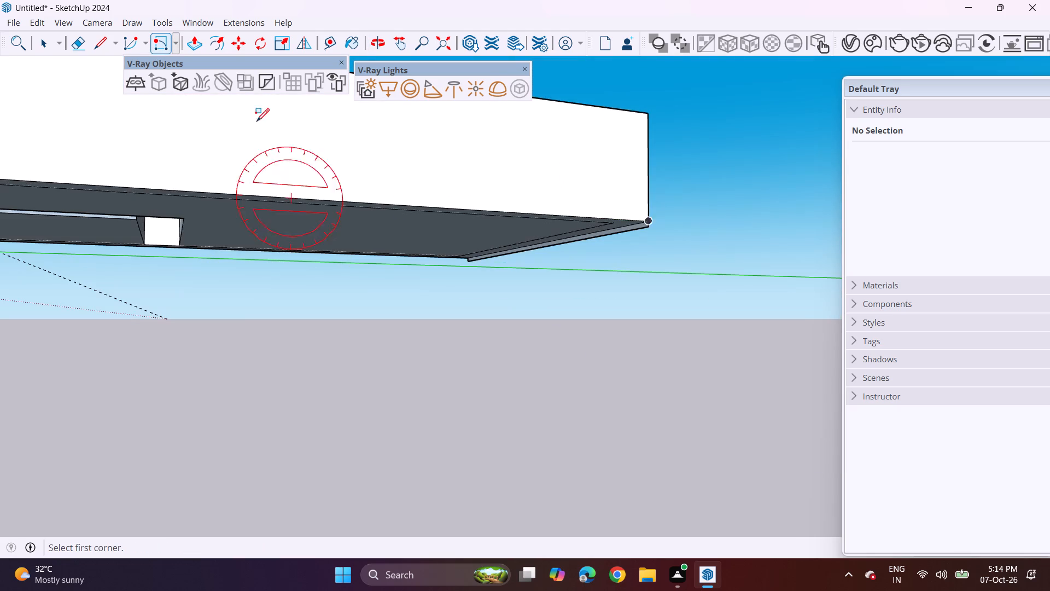
click(188, 53)
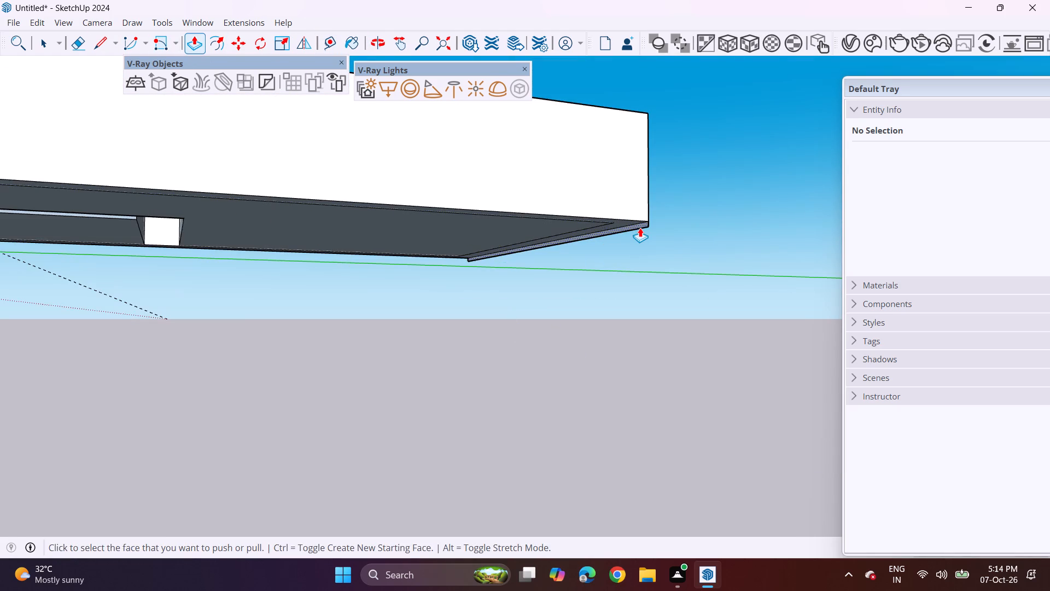
click(640, 228)
middle_drag(446, 256, 516, 304)
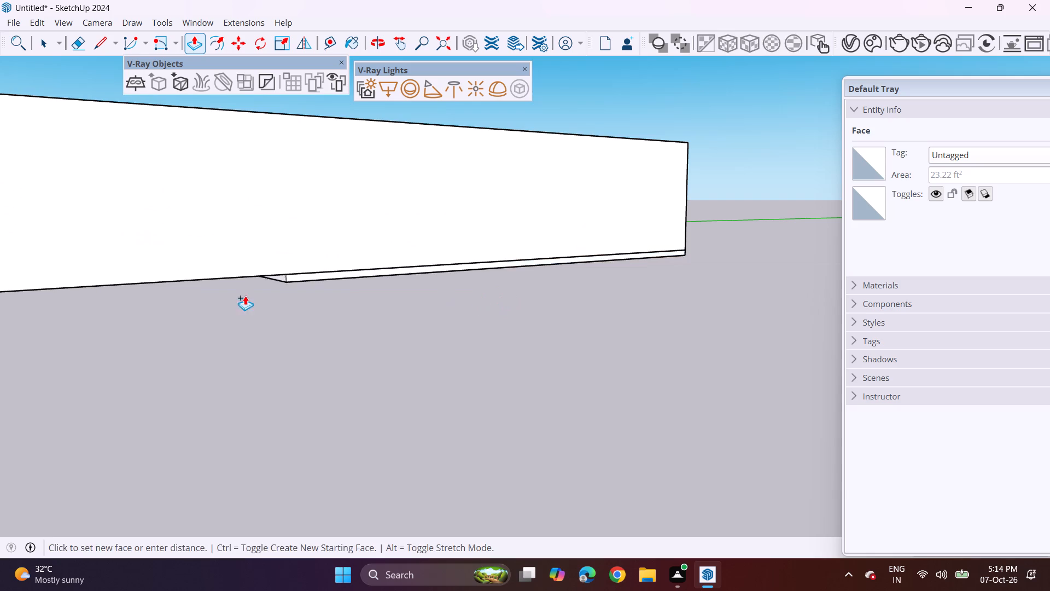
middle_drag(202, 285, 498, 294)
scroll(491, 292, down, 10)
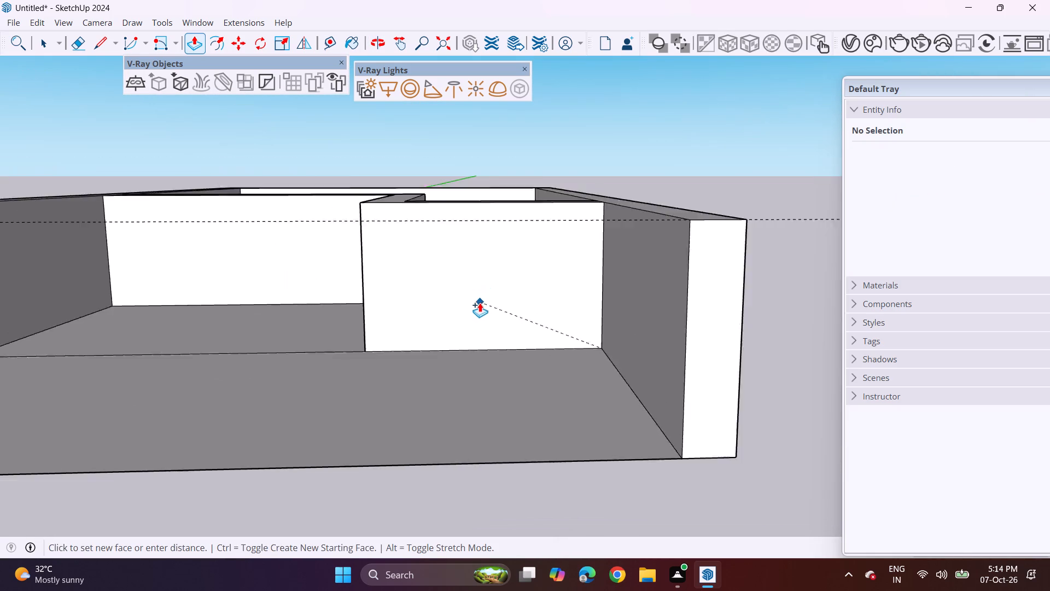
scroll(480, 303, down, 4)
middle_drag(485, 364, 354, 236)
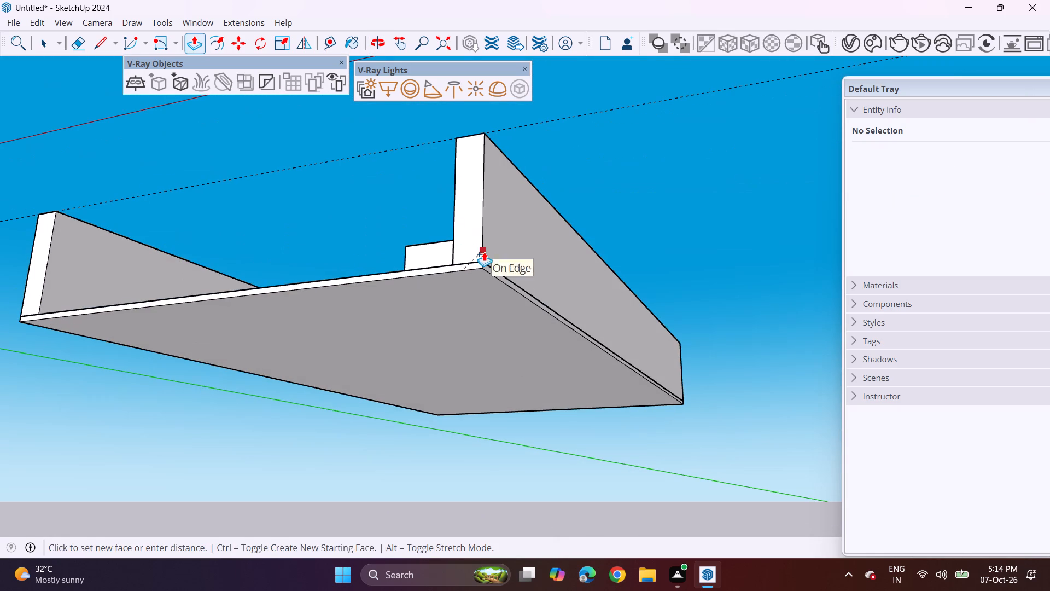
click(484, 252)
Draw a vertical rotated rectangle, 6" high, standing on the rear wall's full top outer edge.
middle_drag(416, 231, 509, 392)
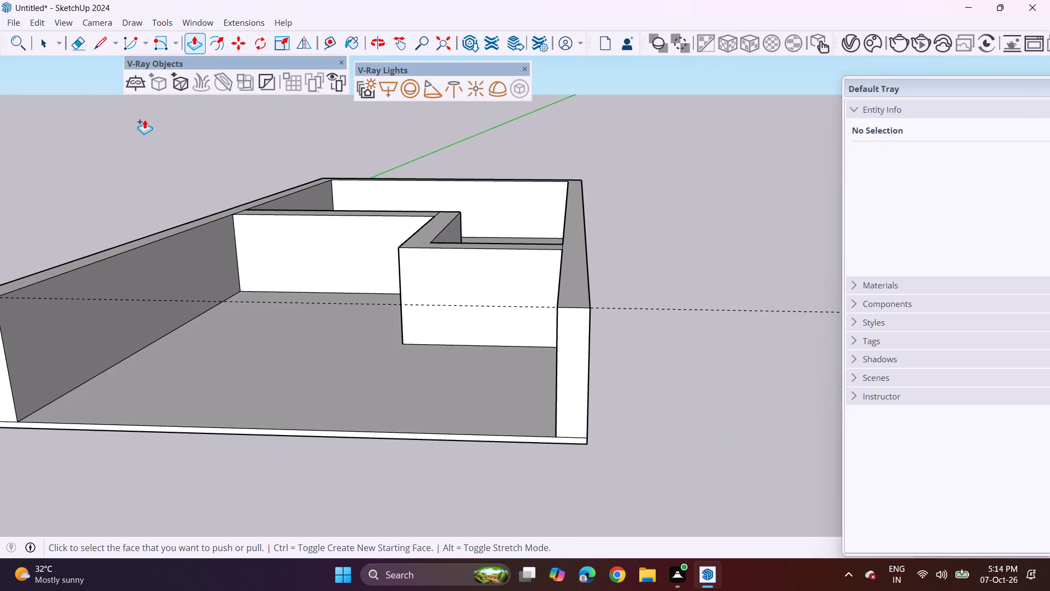
click(171, 45)
click(172, 42)
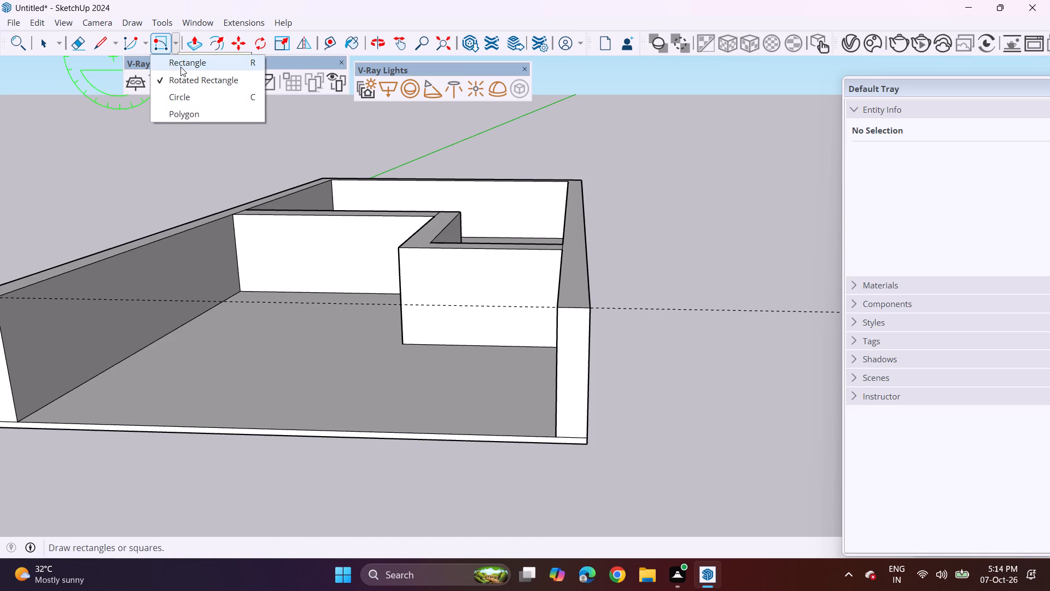
click(182, 76)
middle_drag(308, 130, 295, 215)
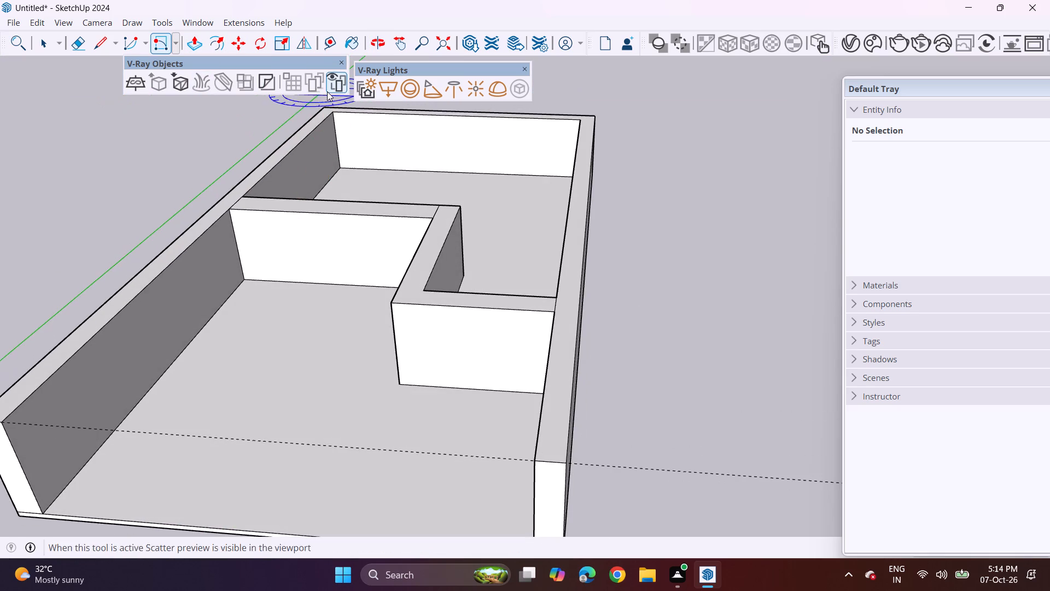
drag(331, 106, 337, 106)
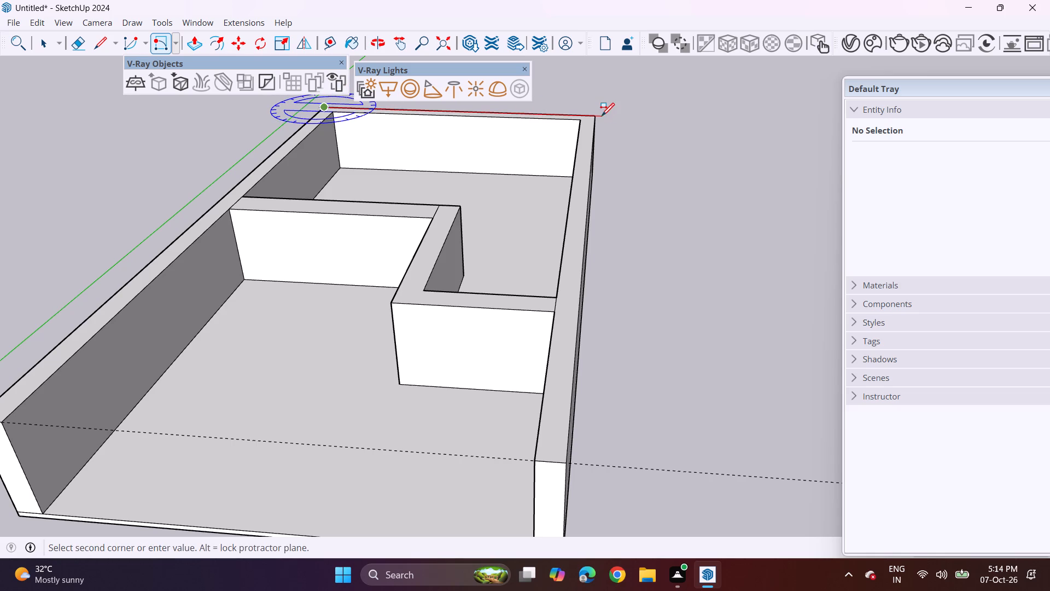
click(598, 114)
middle_drag(593, 99, 325, 23)
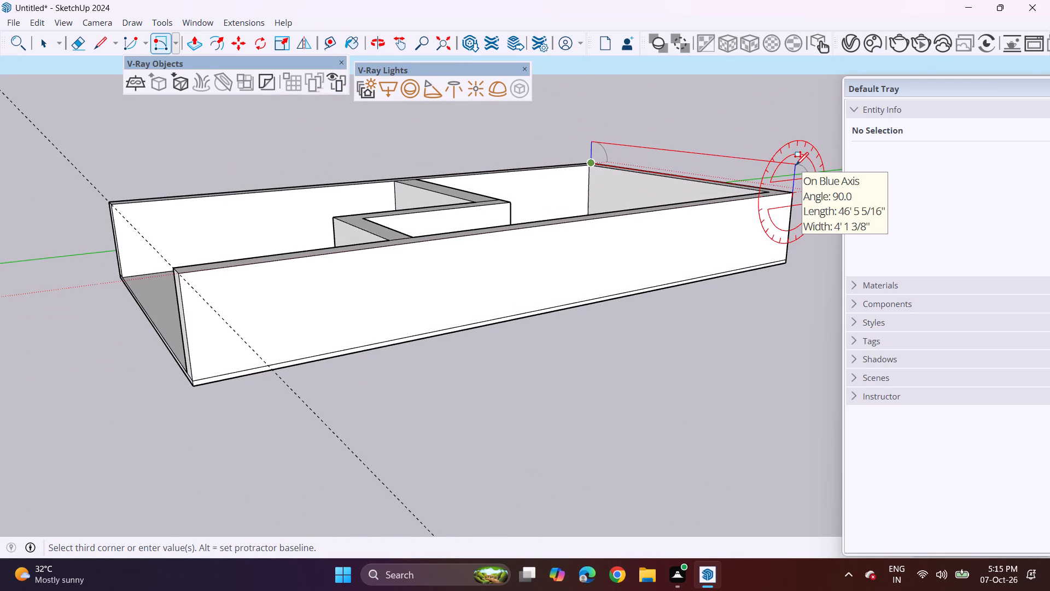
key(6)
key(Return)
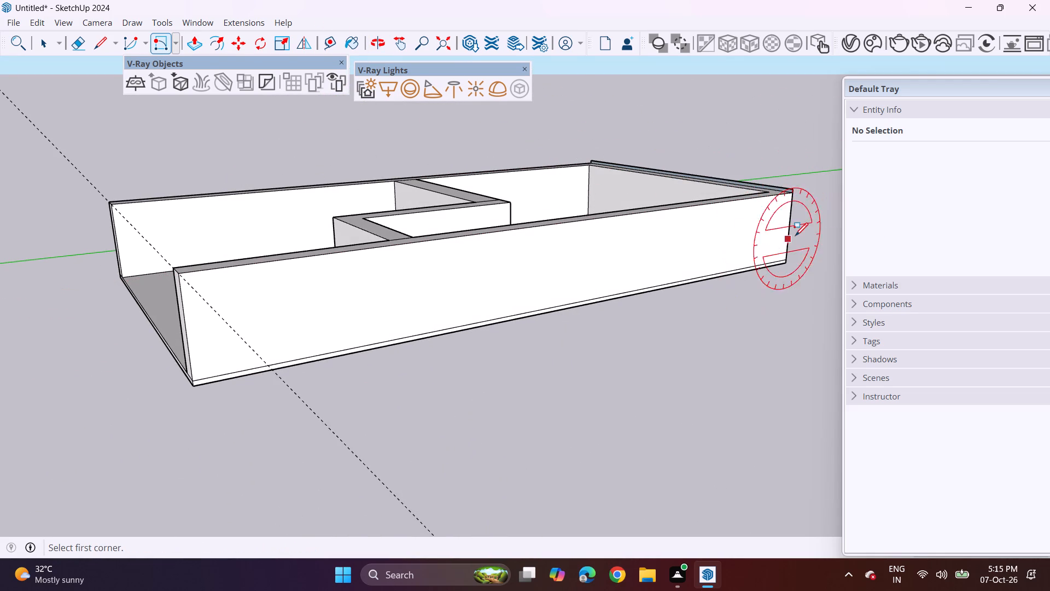
Extrude the 6" strip above the rear wall forward to the front ends of the side walls, forming the roof slab.
scroll(797, 227, up, 3)
scroll(592, 244, down, 3)
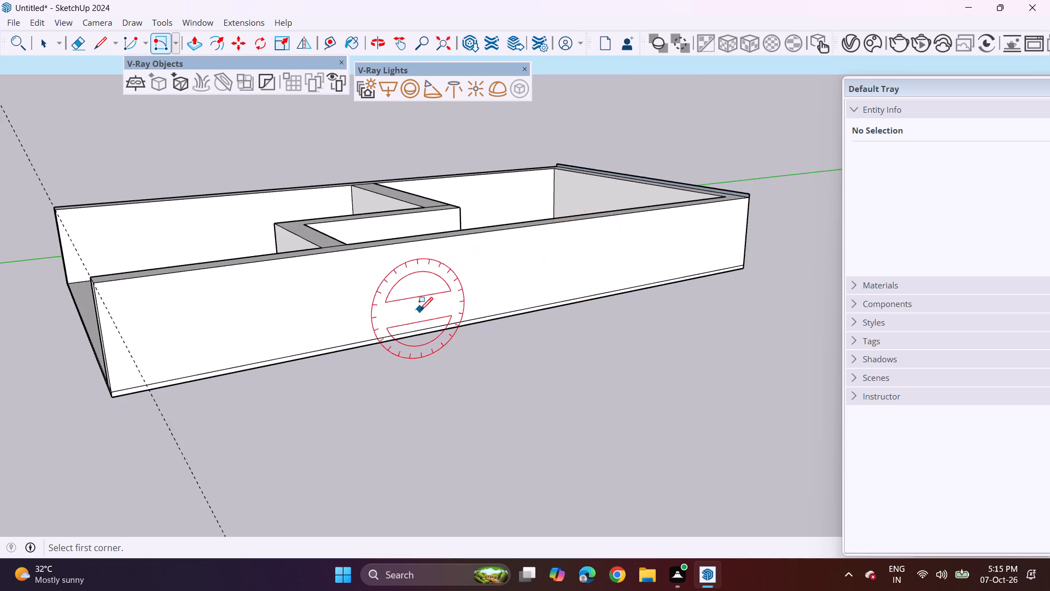
scroll(417, 311, down, 5)
scroll(269, 351, down, 3)
middle_drag(213, 362, 553, 323)
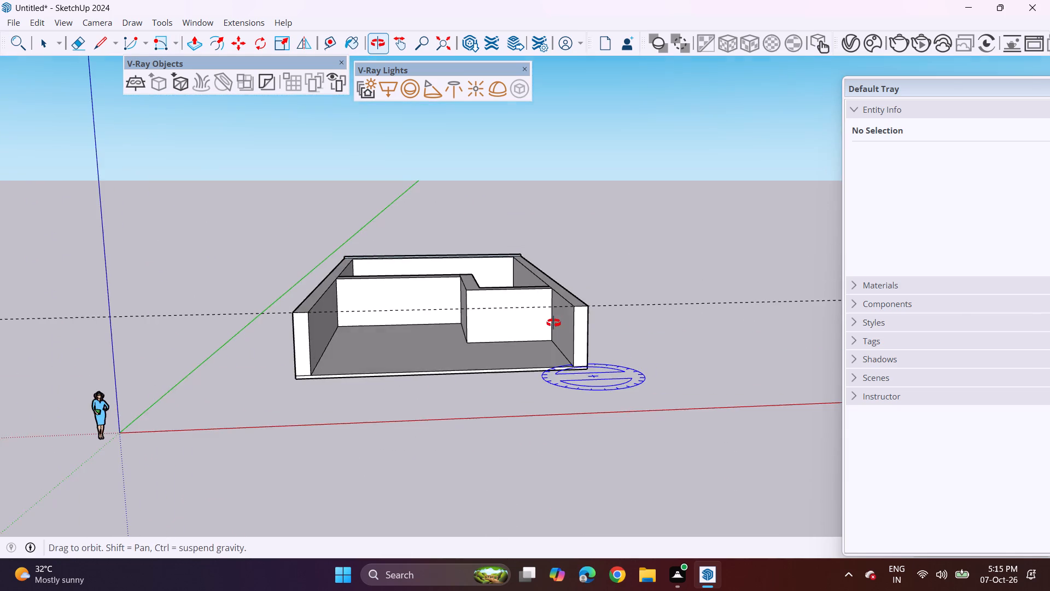
middle_drag(553, 323, 546, 285)
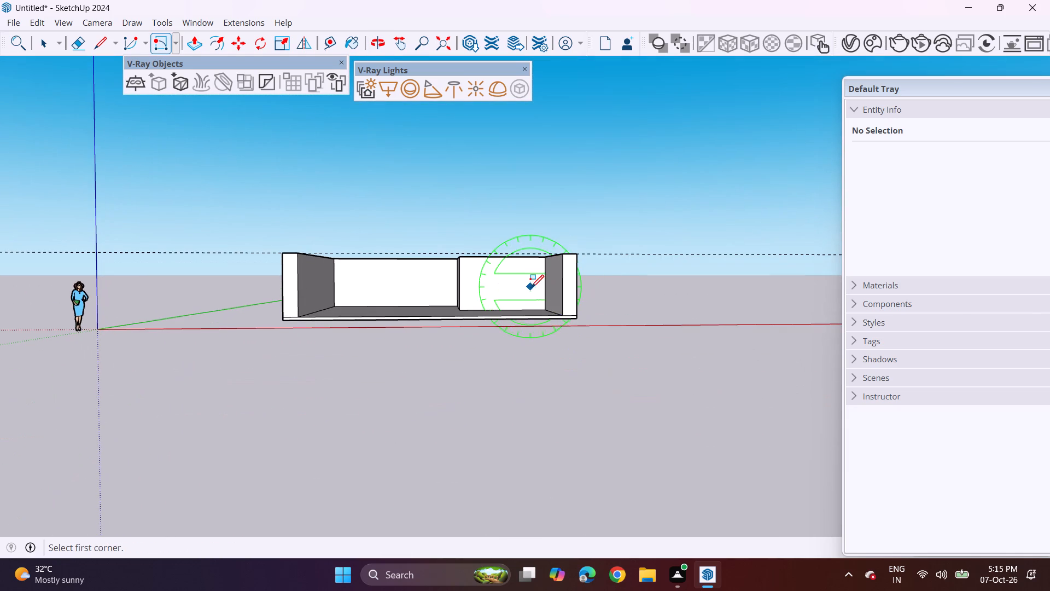
middle_drag(593, 233, 317, 323)
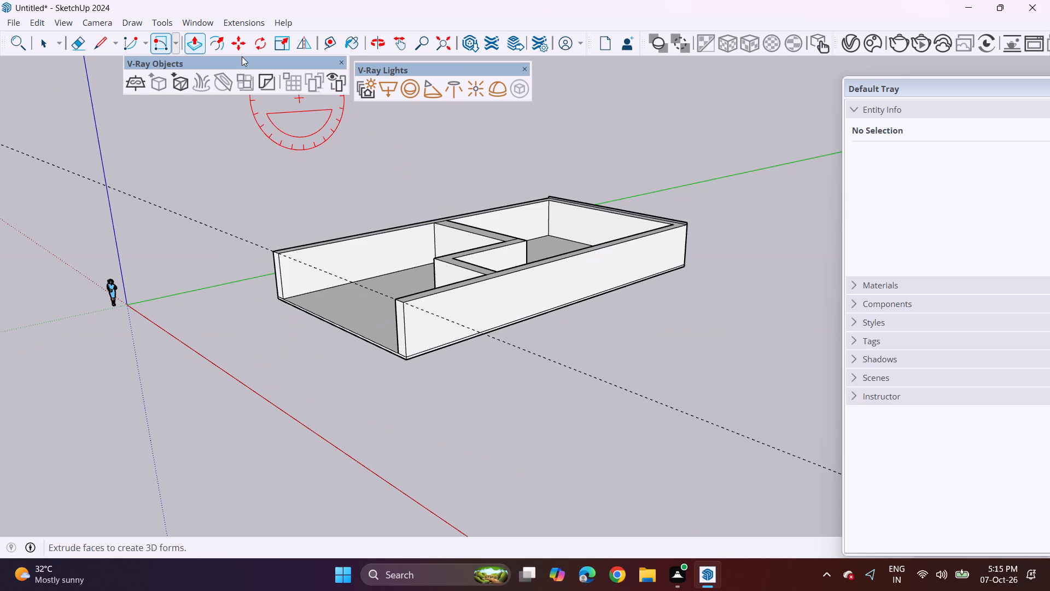
scroll(649, 230, up, 3)
scroll(692, 222, up, 4)
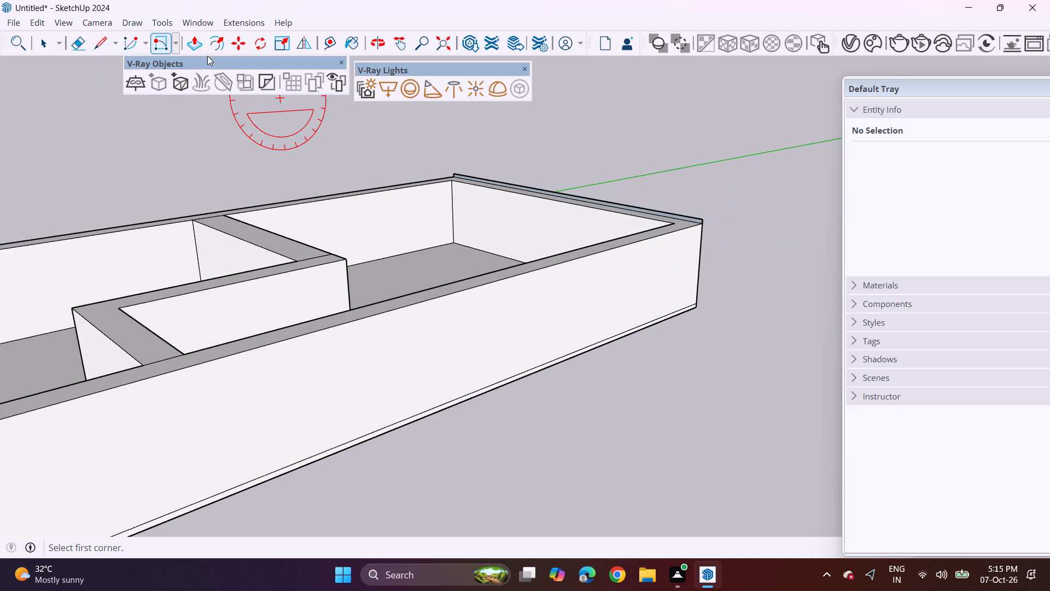
click(194, 46)
scroll(678, 201, up, 2)
click(686, 220)
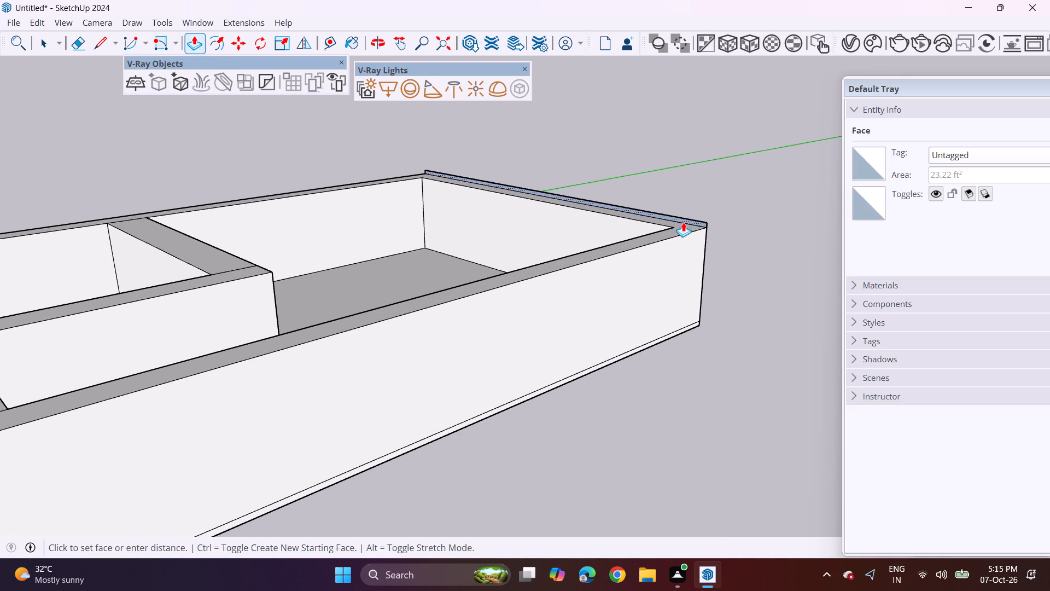
middle_drag(333, 318, 546, 231)
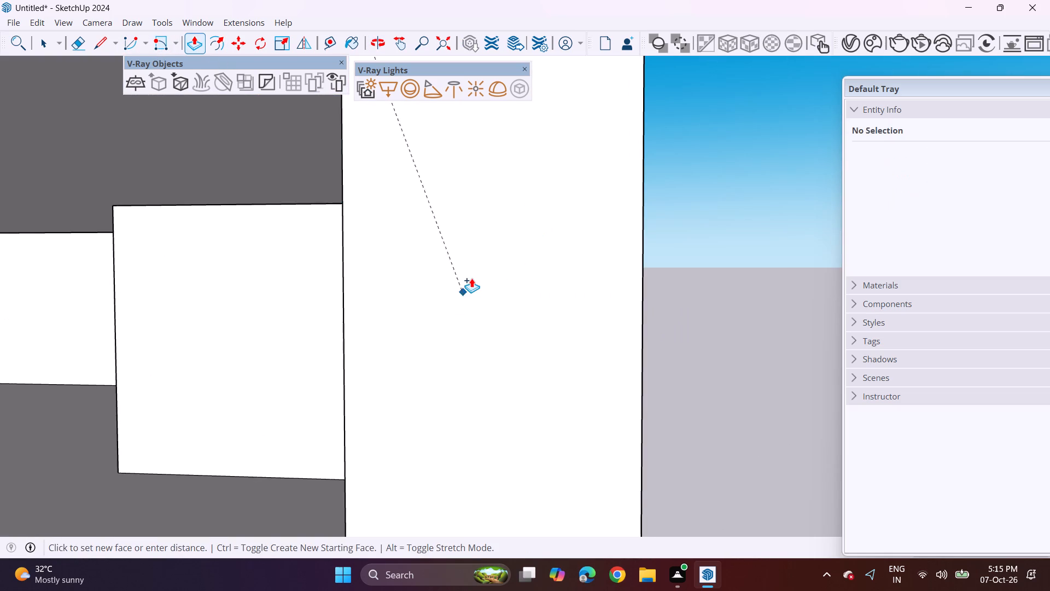
scroll(476, 269, down, 8)
click(477, 266)
Draw a 4' by 7' door rectangle from the bottom edge of the dividing wall's projecting front section.
scroll(443, 259, down, 4)
middle_drag(363, 277, 556, 241)
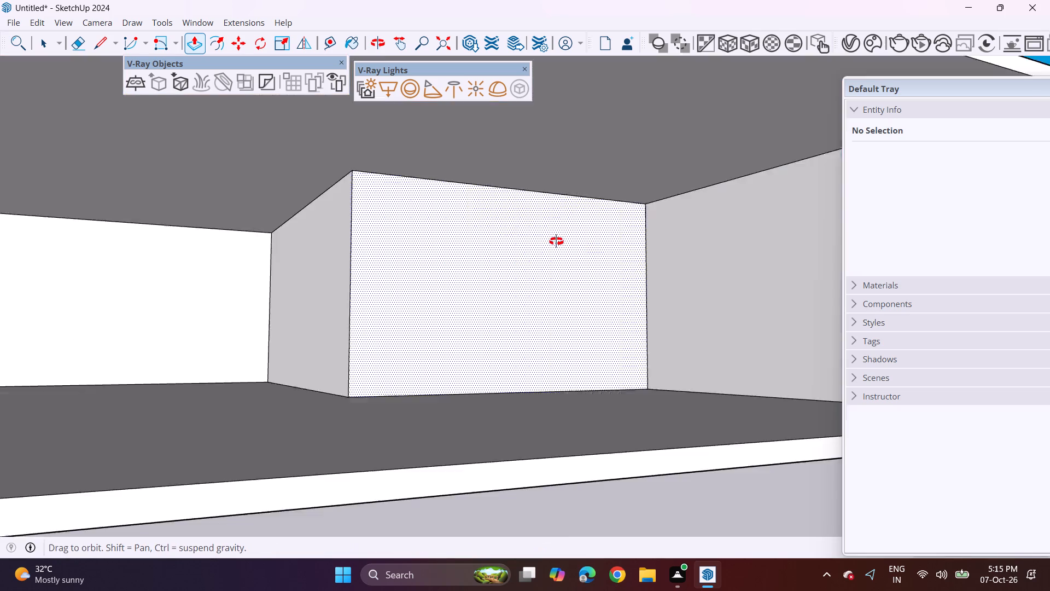
middle_drag(556, 241, 422, 271)
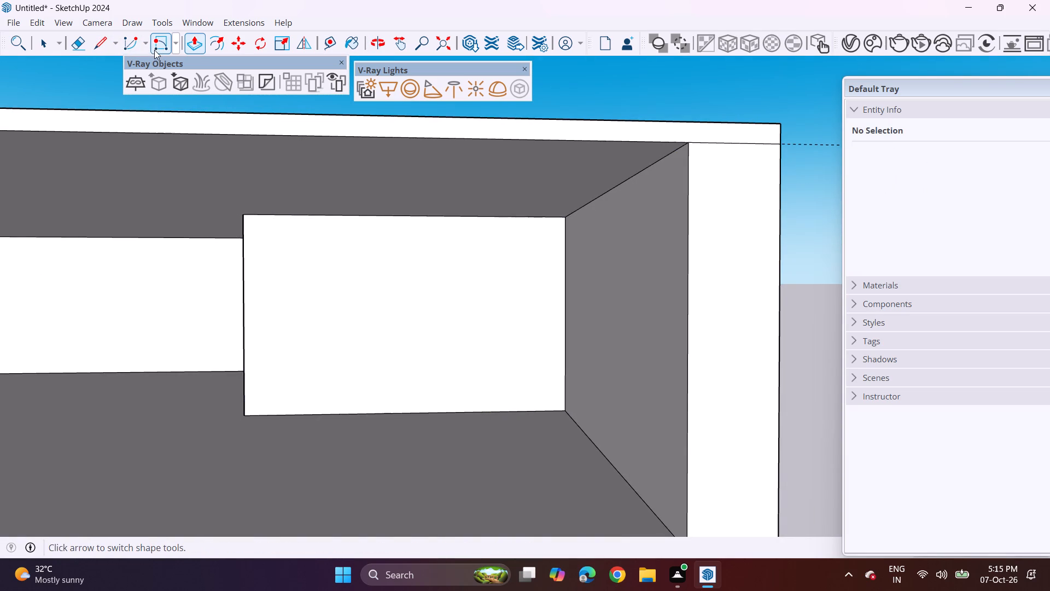
click(177, 47)
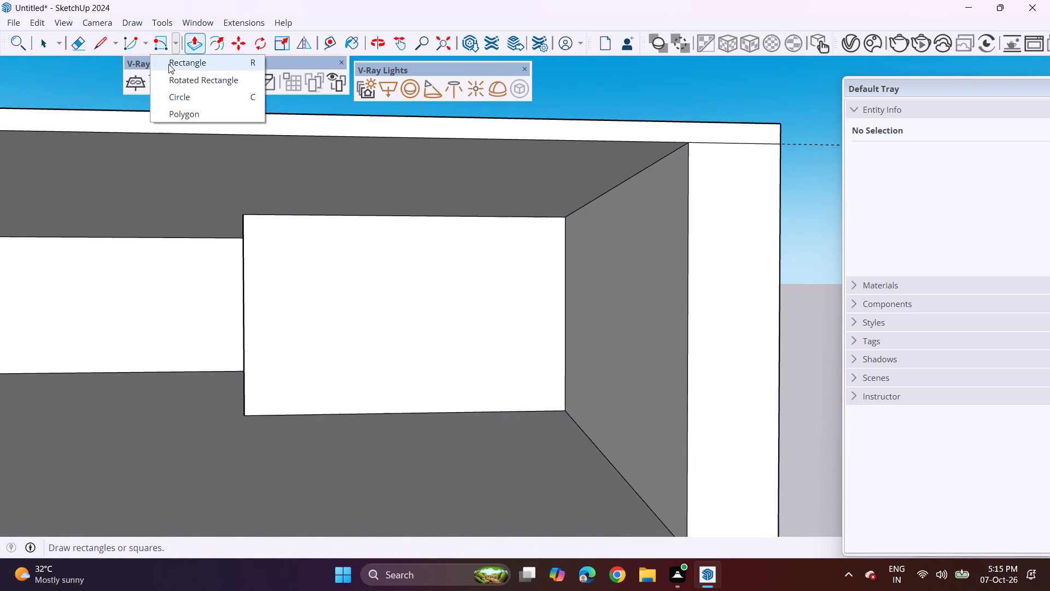
click(168, 64)
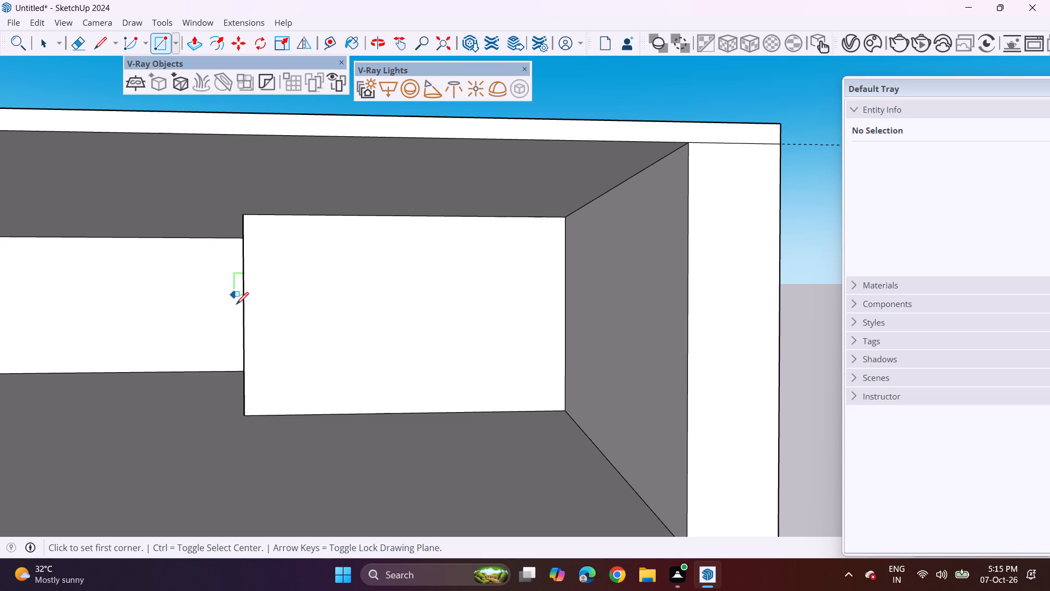
click(311, 413)
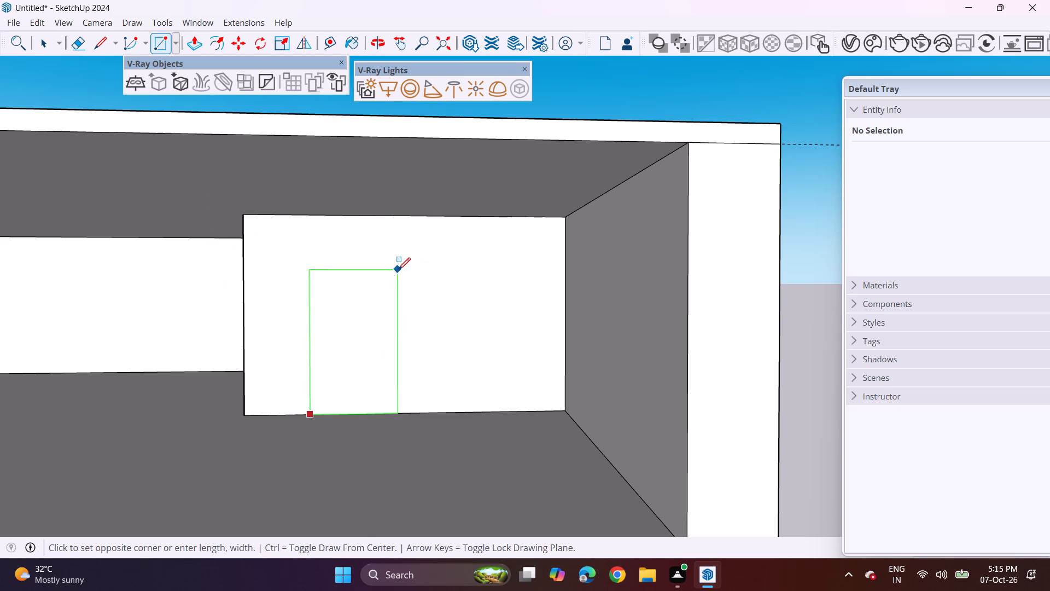
key(4)
key(apostrophe)
key(comma)
text(7')
key(Return)
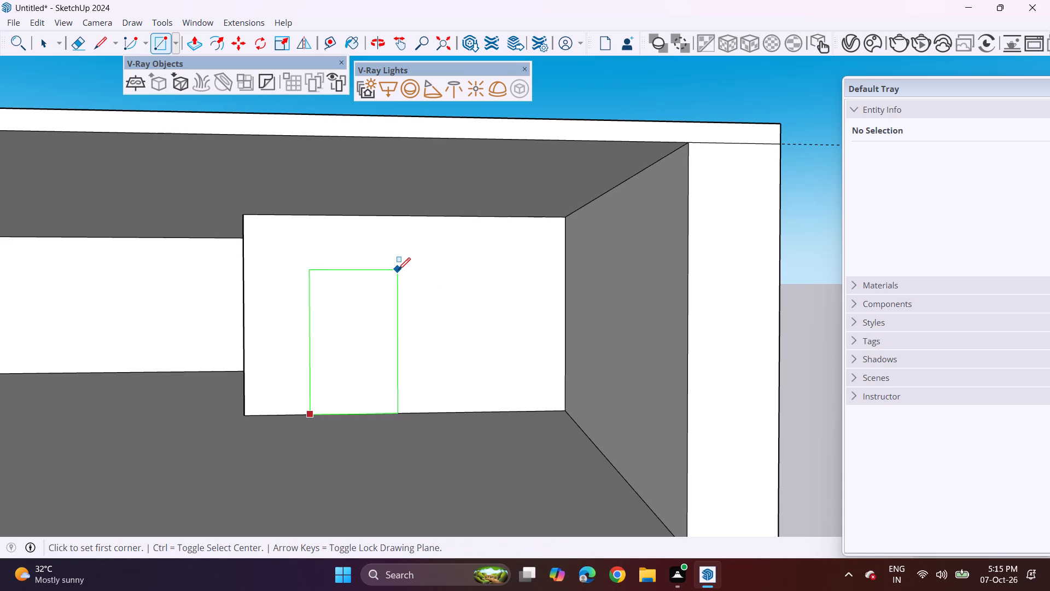
Push the door rectangle back into the dividing wall in several successive pulls to form a deep doorway recess.
click(186, 44)
click(340, 364)
click(342, 349)
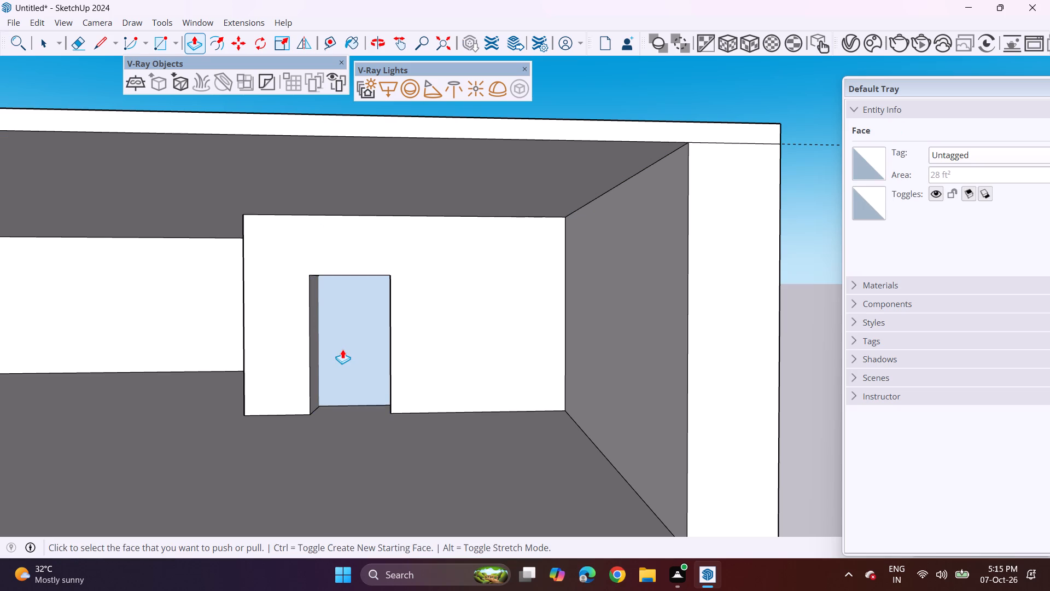
middle_drag(360, 331, 354, 372)
click(354, 373)
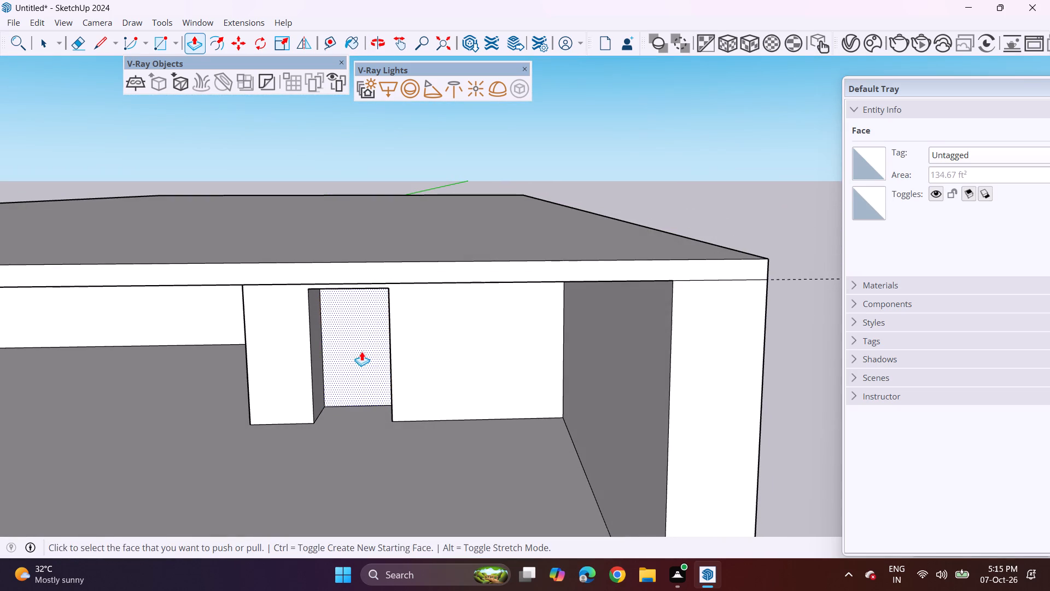
click(363, 346)
click(365, 337)
drag(365, 333, 369, 317)
drag(369, 316, 370, 314)
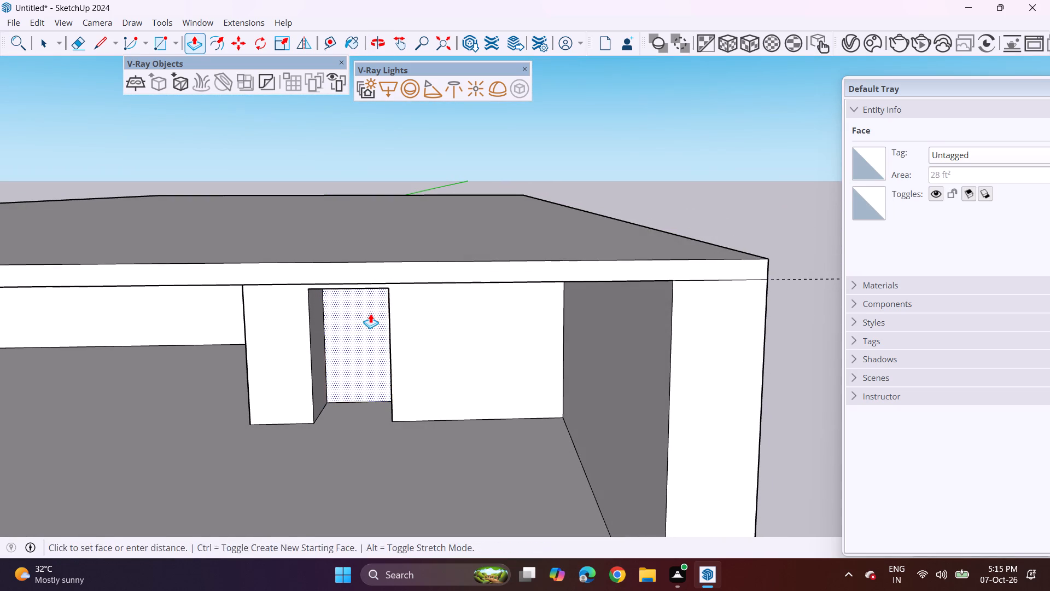
drag(370, 314, 372, 308)
drag(371, 312, 374, 297)
drag(369, 320, 377, 298)
drag(368, 323, 373, 297)
double_click(373, 295)
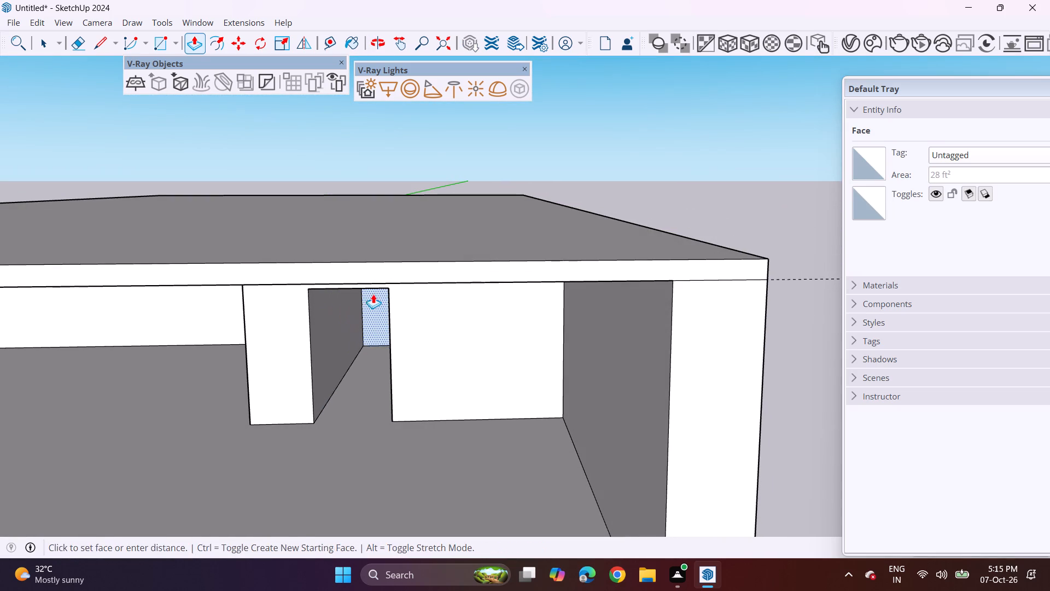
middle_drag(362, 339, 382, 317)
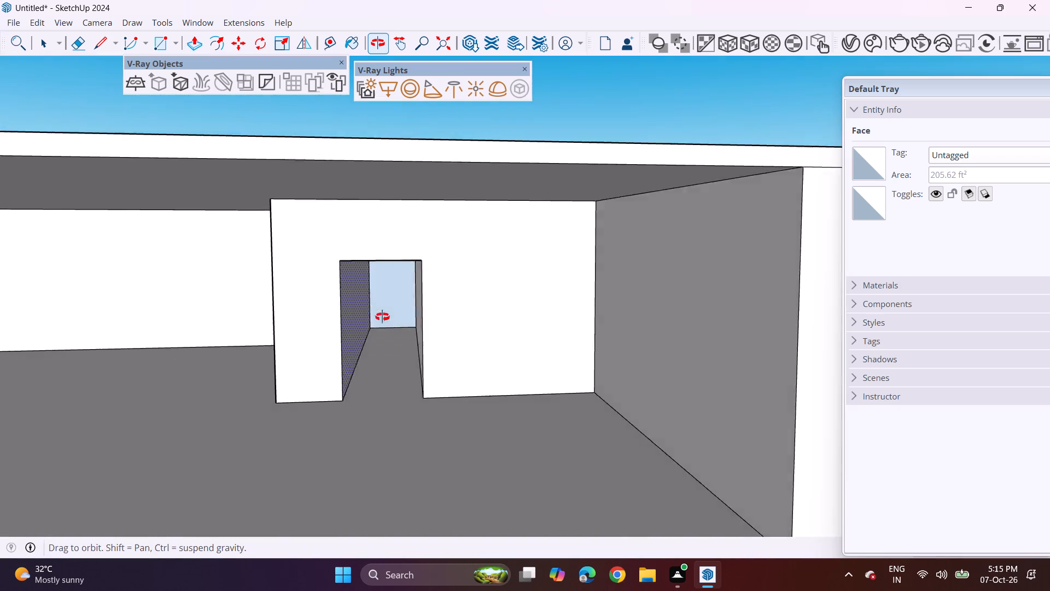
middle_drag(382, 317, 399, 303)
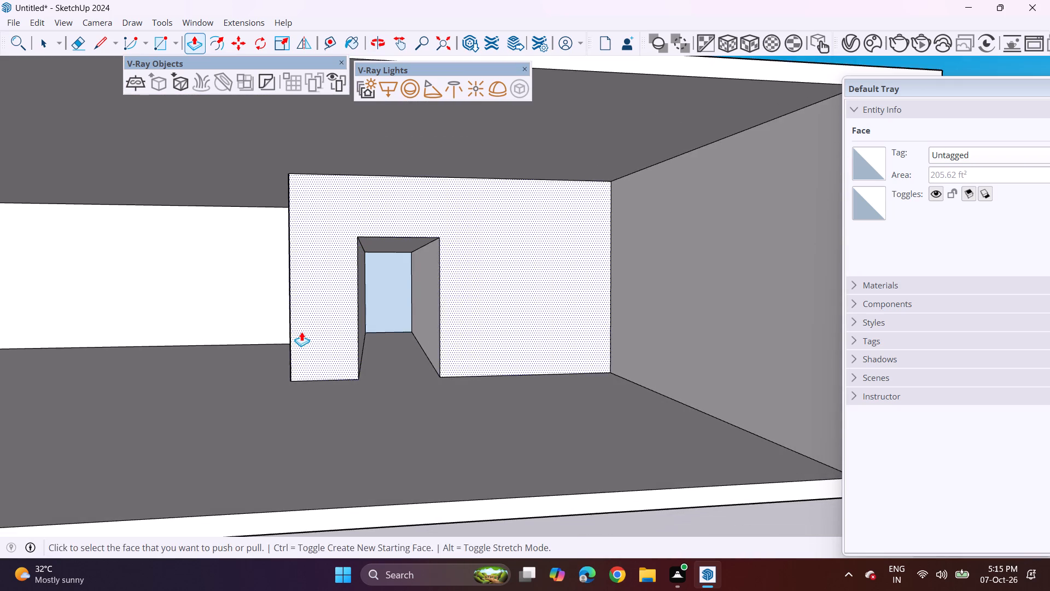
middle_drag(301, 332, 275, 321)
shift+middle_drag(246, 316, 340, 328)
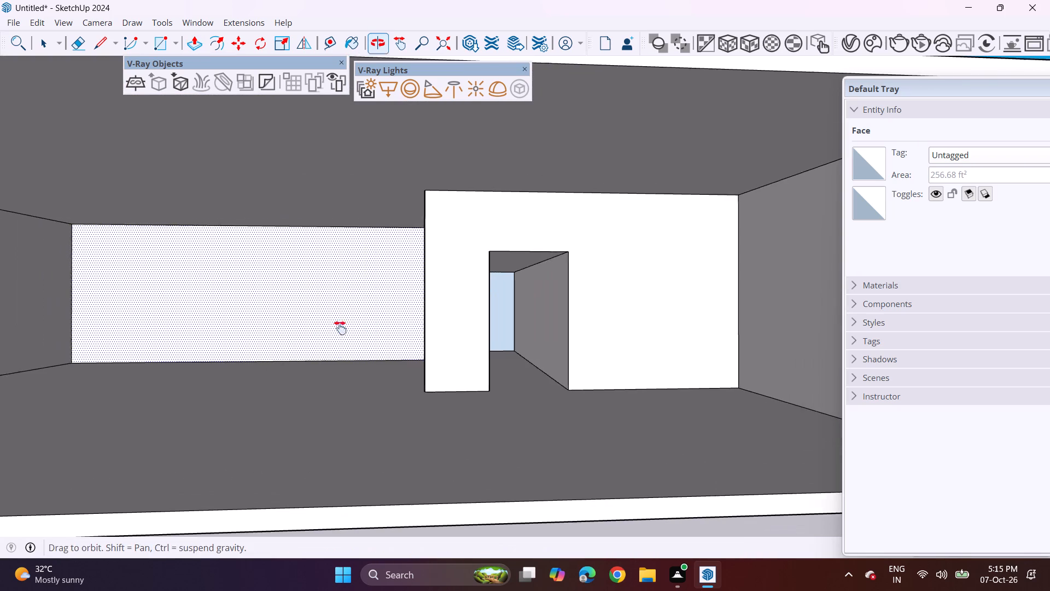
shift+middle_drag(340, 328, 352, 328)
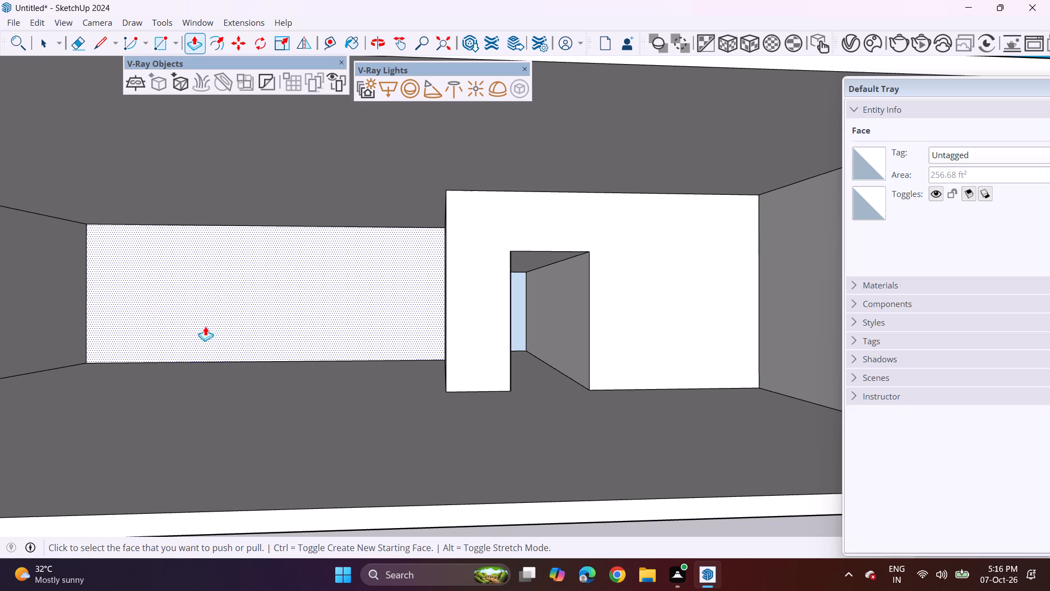
Draw two connected lines on the floor, enclosing a four-sided footprint in the rear corner opposite the dividing wall's doorway.
scroll(178, 333, down, 1)
scroll(103, 331, down, 1)
middle_drag(83, 338, 97, 368)
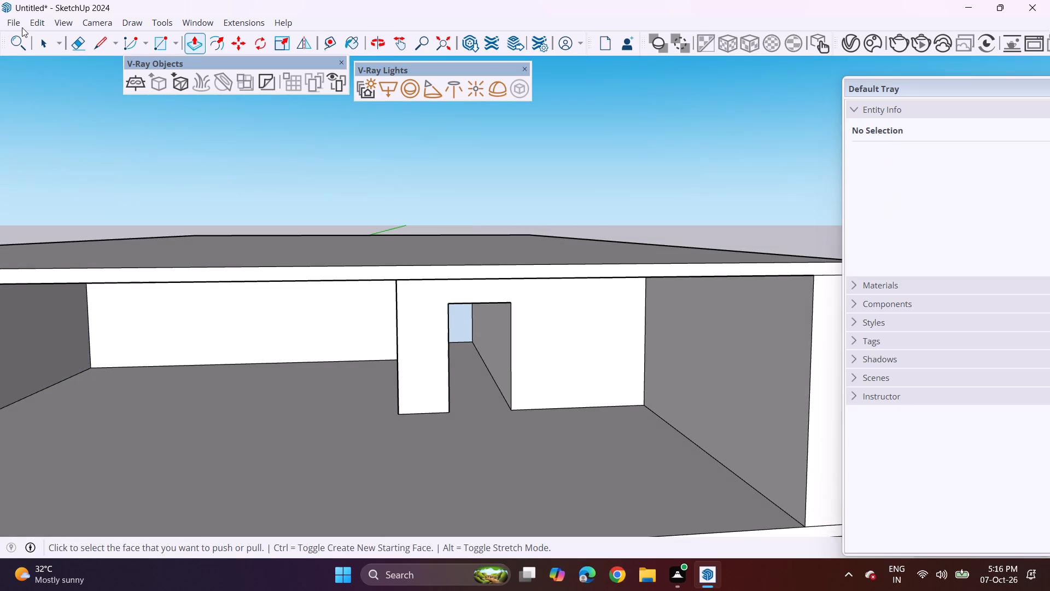
click(97, 48)
middle_drag(87, 338, 130, 313)
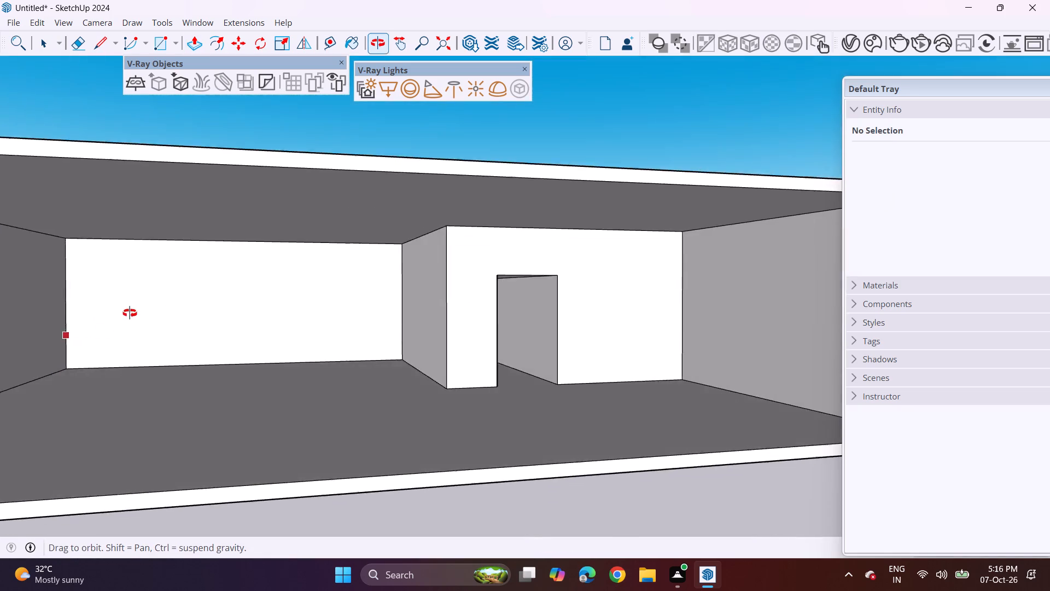
middle_drag(130, 313, 107, 358)
shift+middle_drag(120, 421, 183, 297)
middle_drag(179, 299, 153, 310)
click(80, 310)
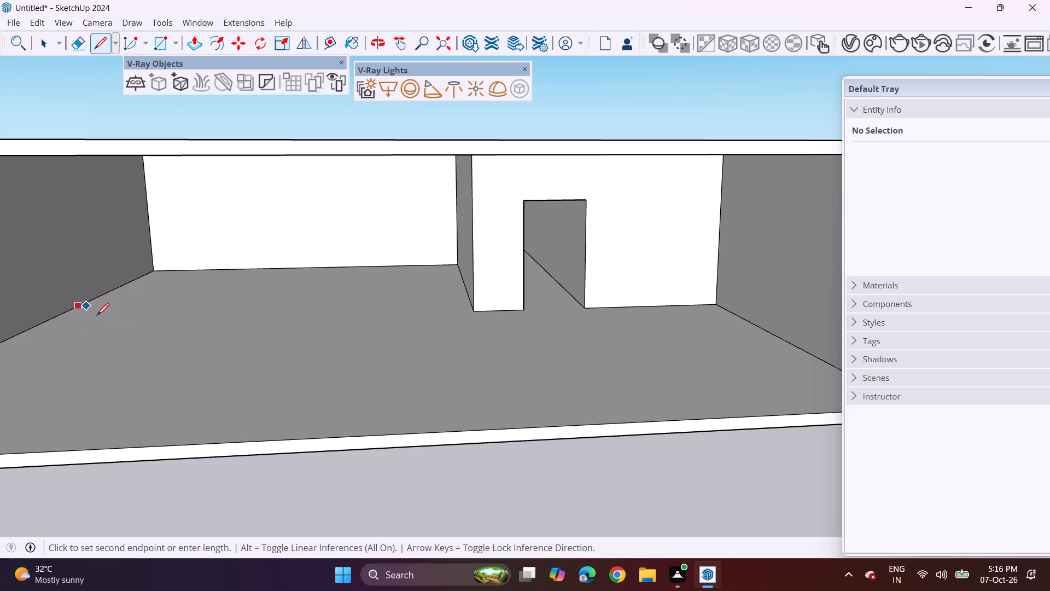
click(124, 308)
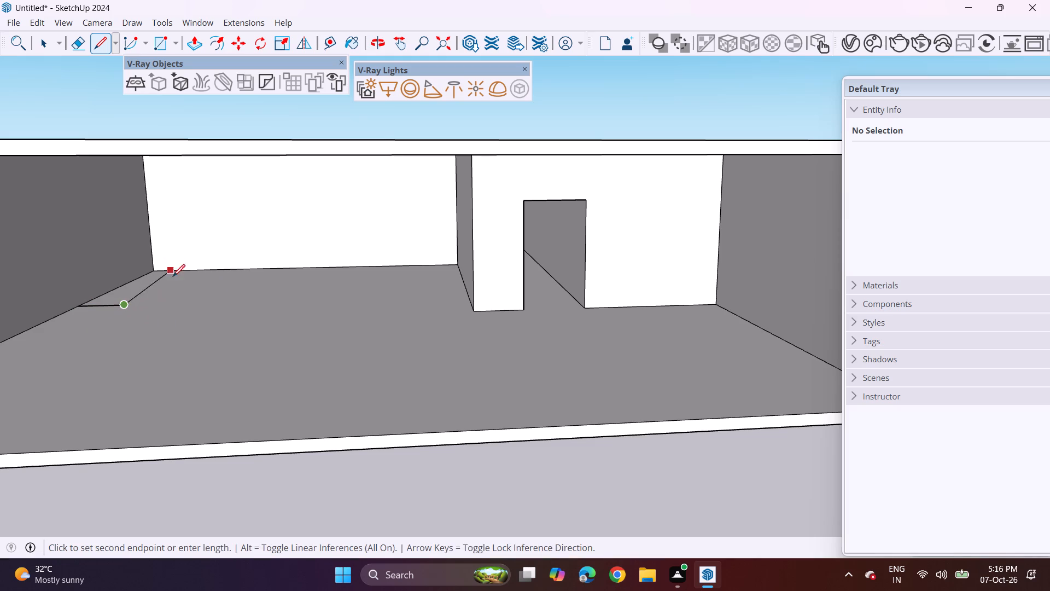
click(189, 269)
key(space)
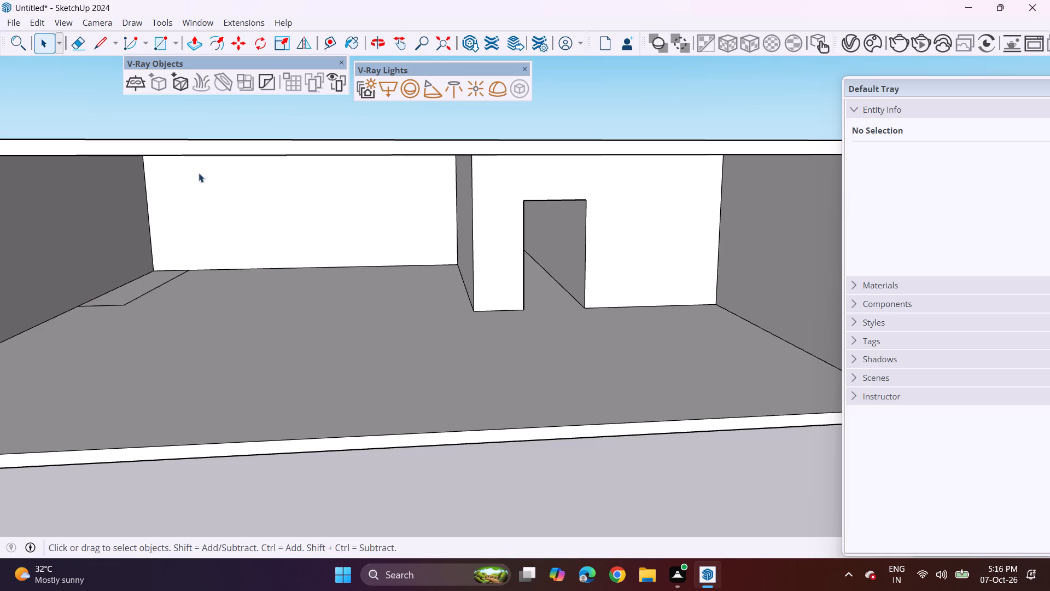
Extrude the corner footprint up from the floor to the underside of the roof slab, forming a full-height block.
click(190, 50)
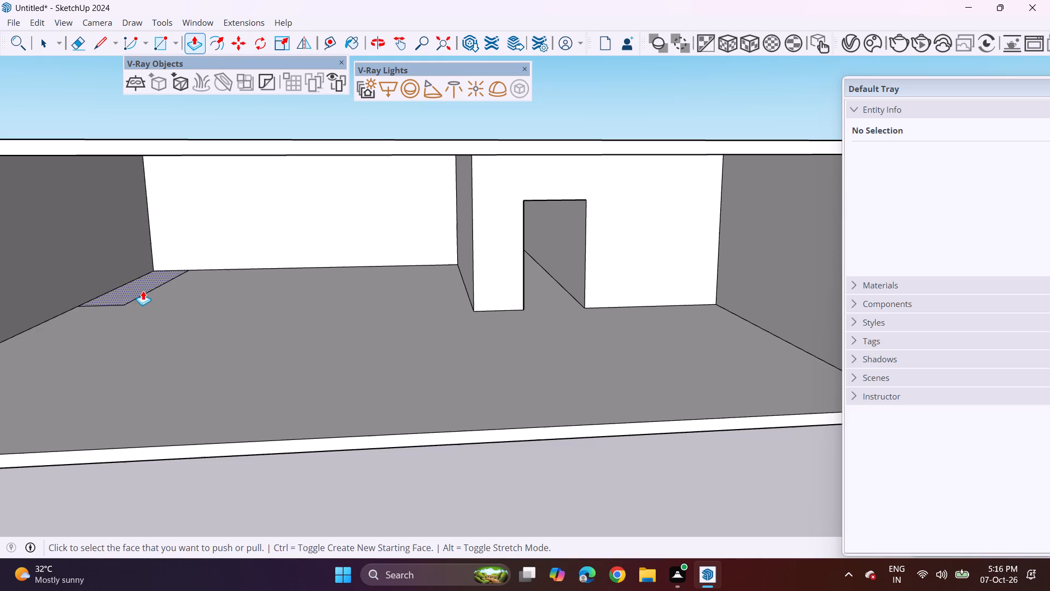
click(143, 289)
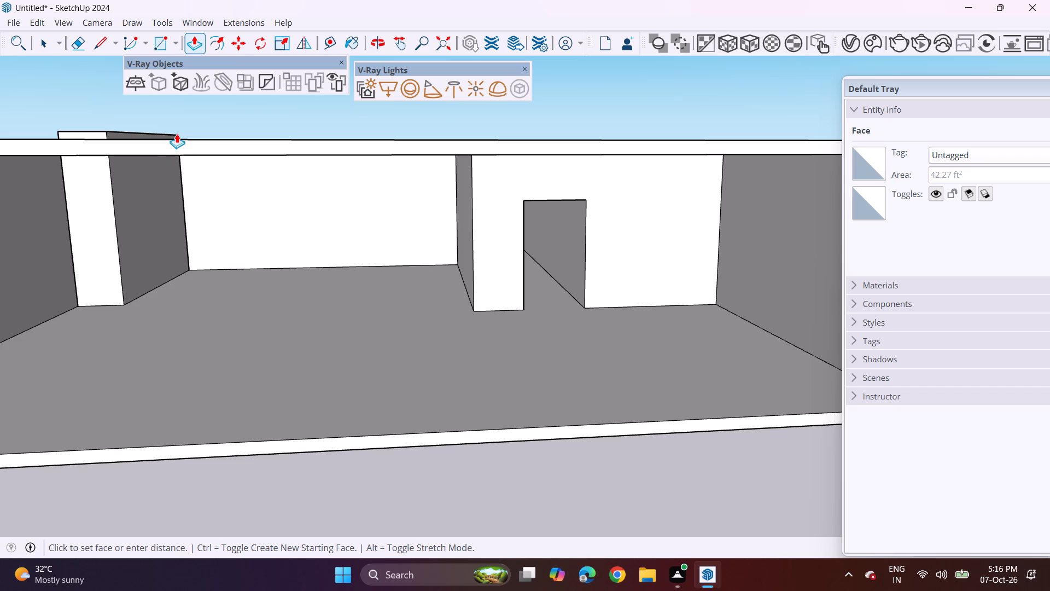
click(183, 153)
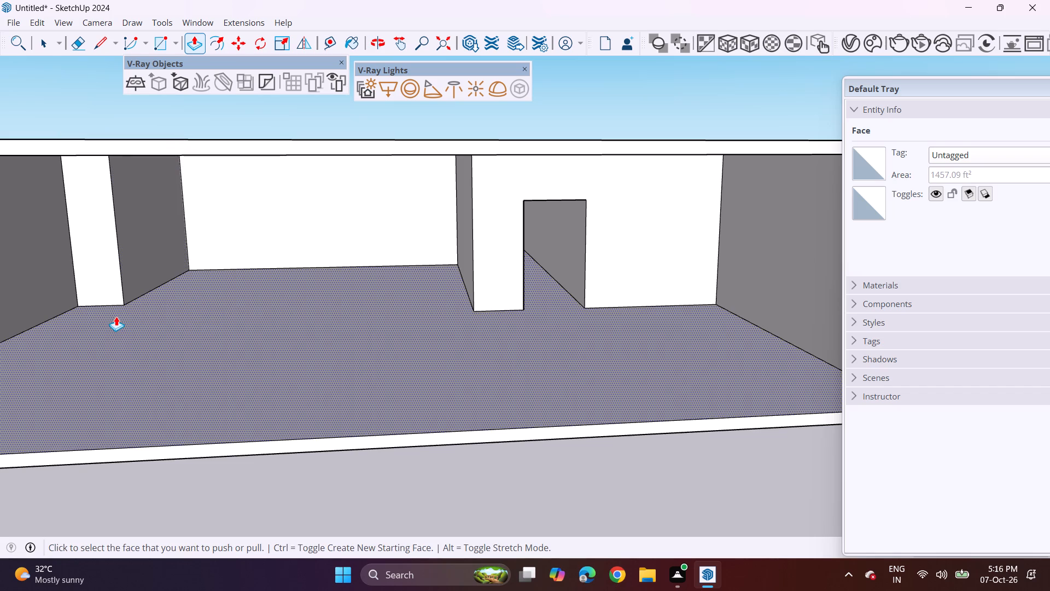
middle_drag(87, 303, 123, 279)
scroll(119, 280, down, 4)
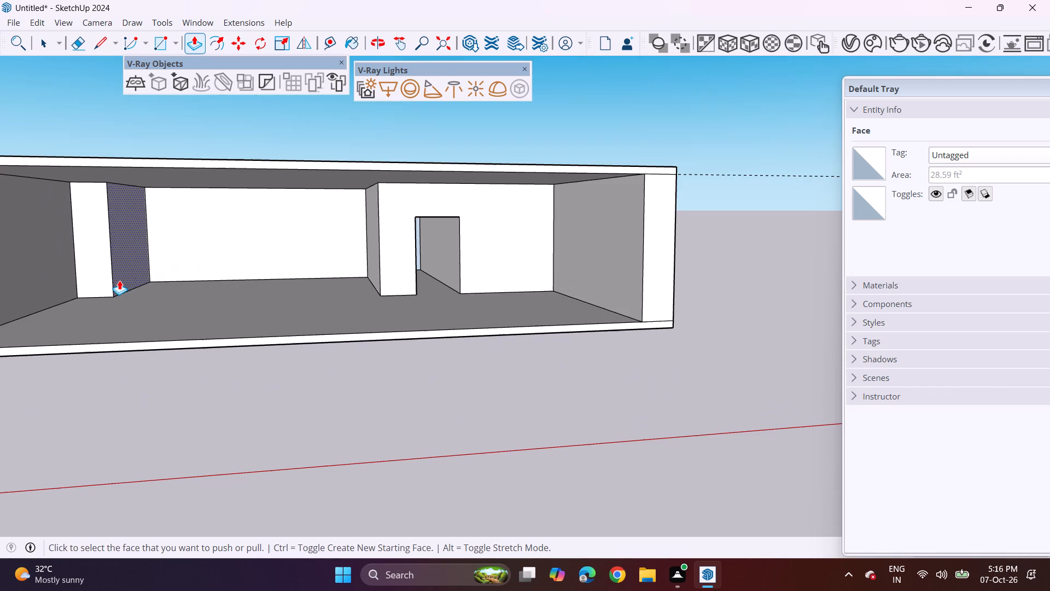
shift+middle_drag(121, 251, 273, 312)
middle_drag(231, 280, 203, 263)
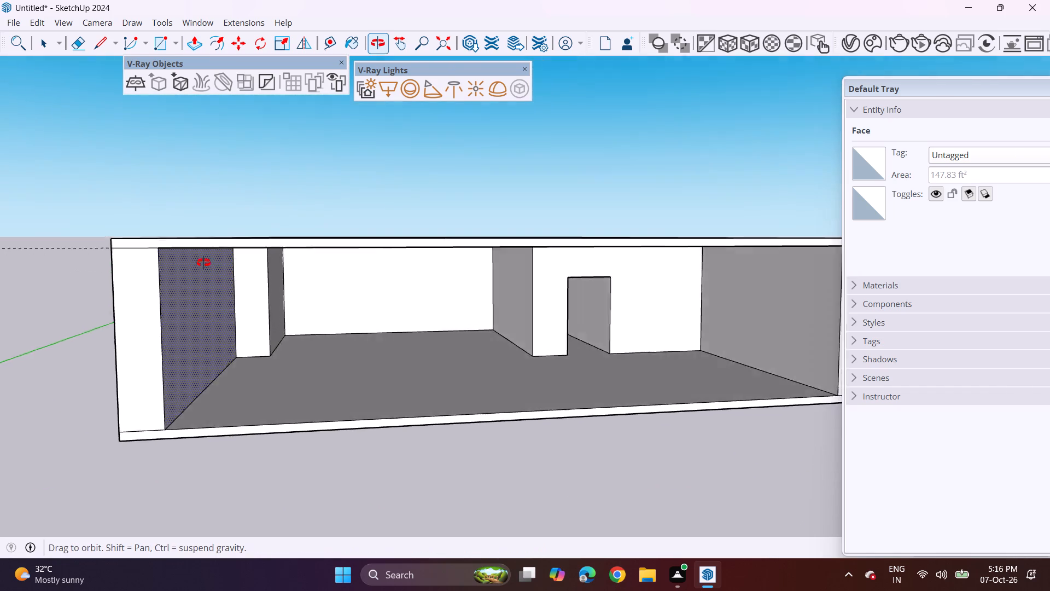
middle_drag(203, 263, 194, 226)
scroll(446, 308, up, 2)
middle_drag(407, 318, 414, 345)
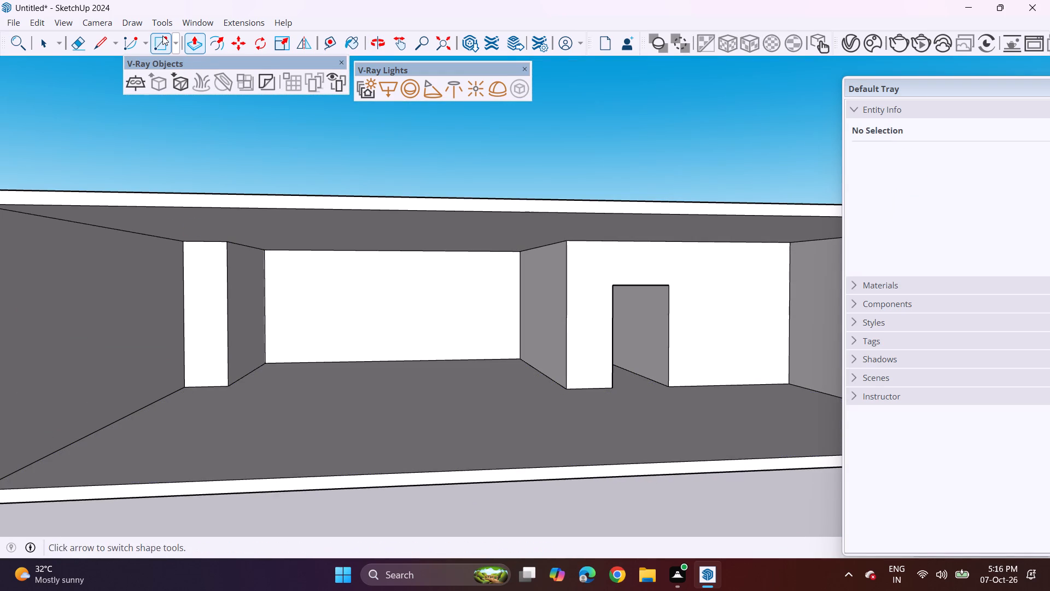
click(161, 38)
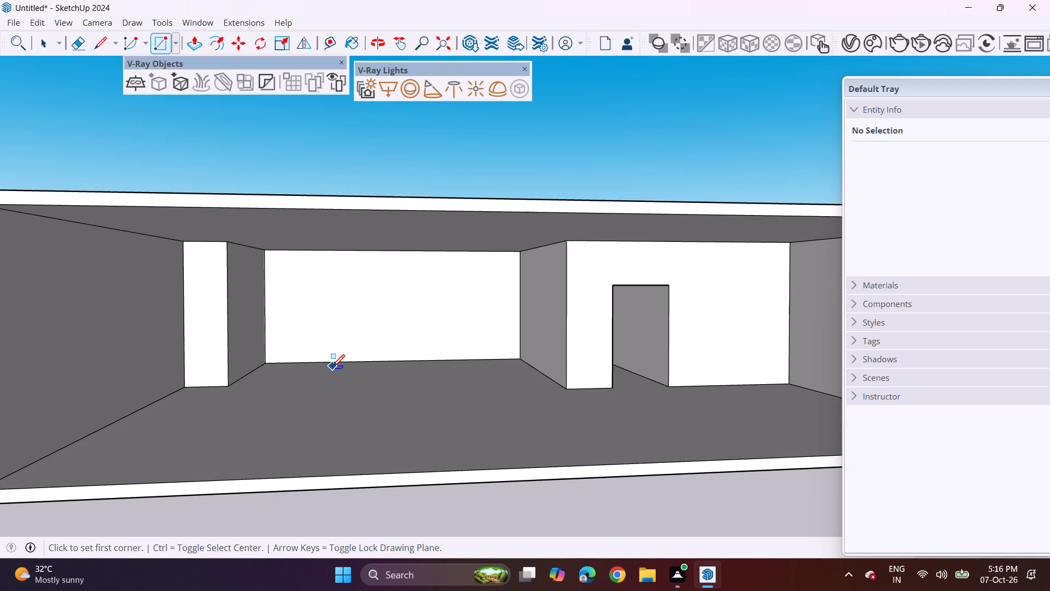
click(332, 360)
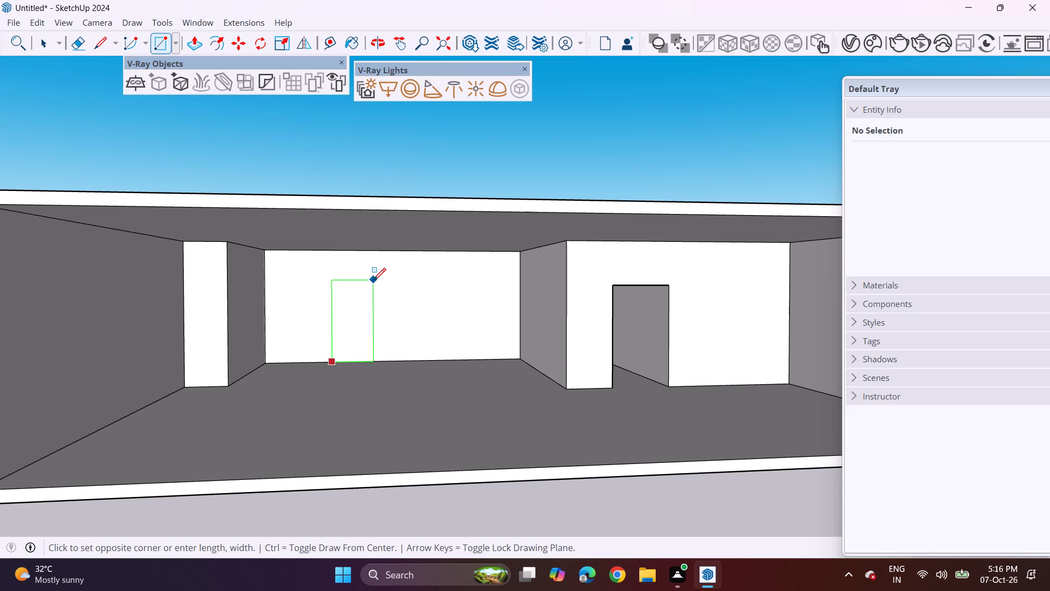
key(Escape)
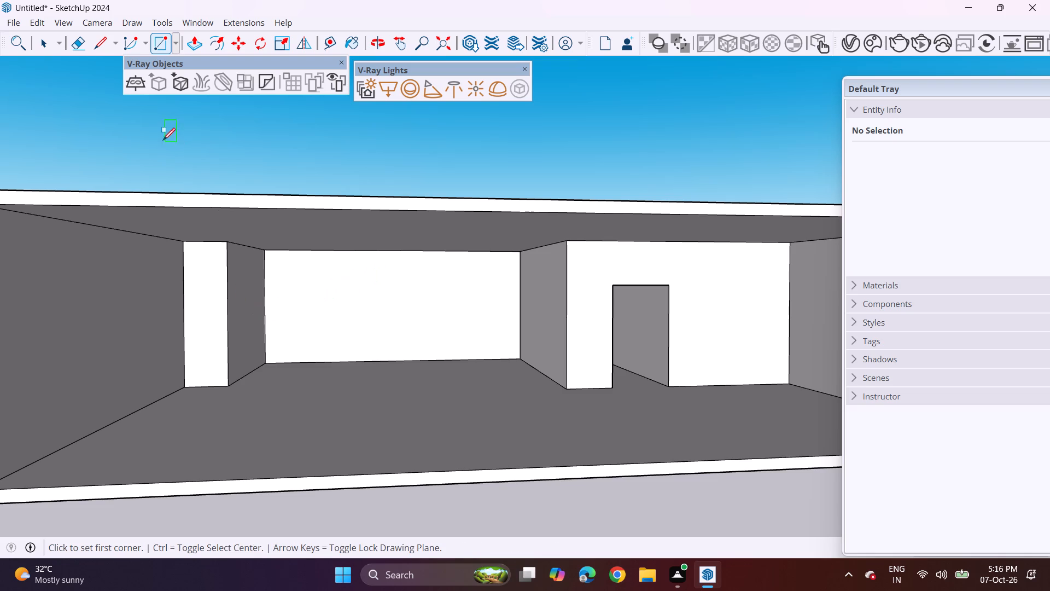
Draw a small upright window rectangle on the rear wall, starting on its edge against the new corner block.
click(164, 45)
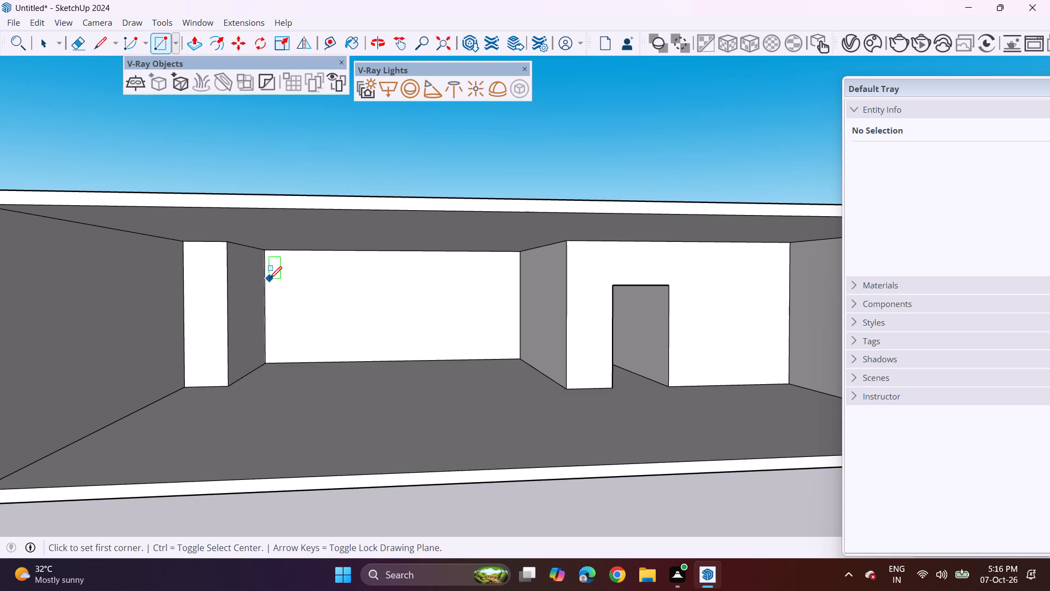
click(268, 273)
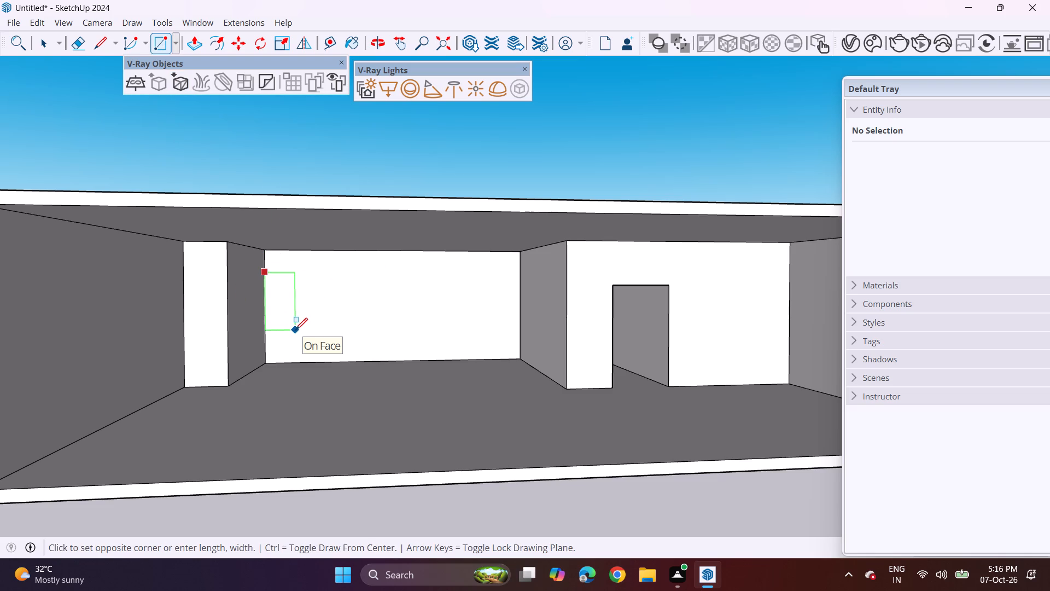
click(295, 330)
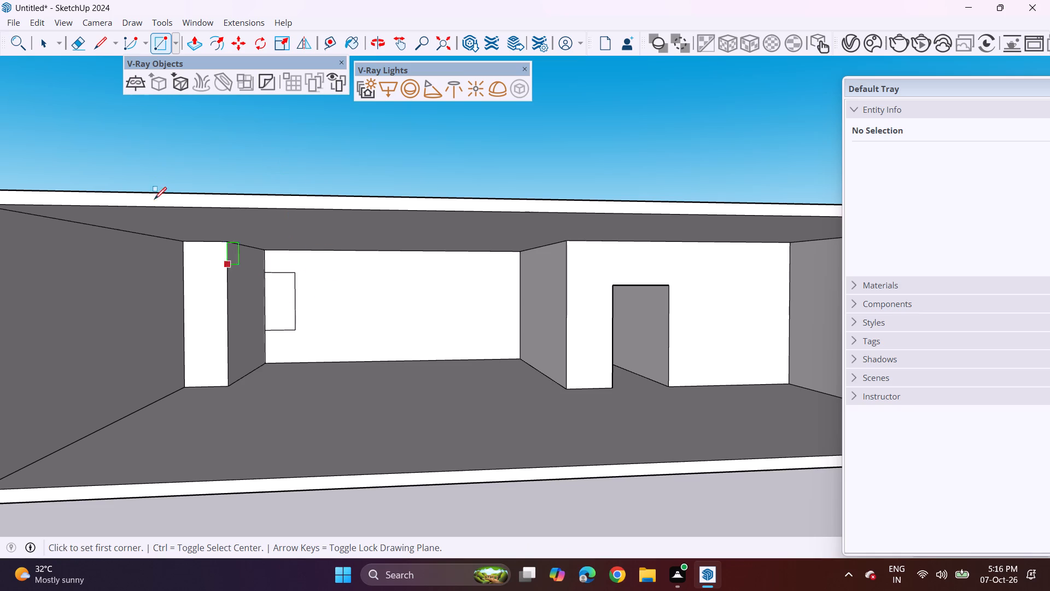
Draw a 4' by 7' door rectangle from the rear wall's bottom edge, between the window rectangle and the dividing wall.
click(165, 36)
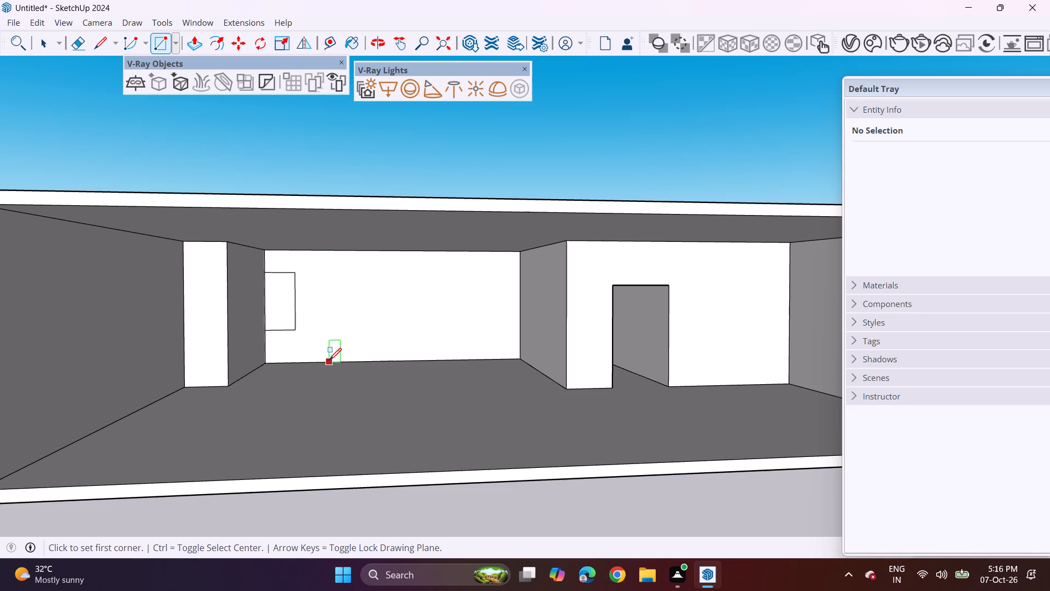
click(329, 360)
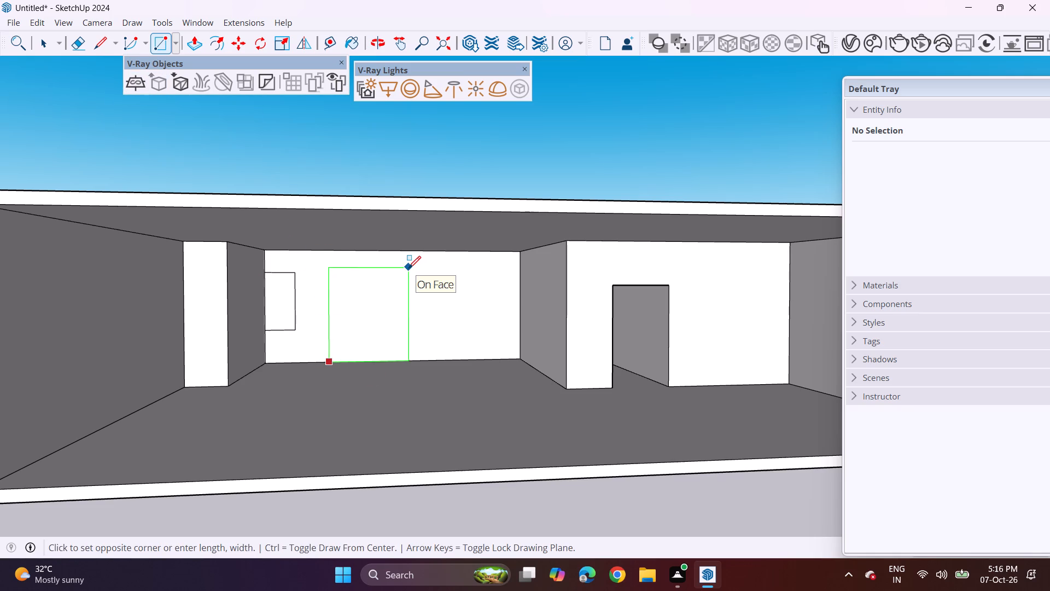
text(4')
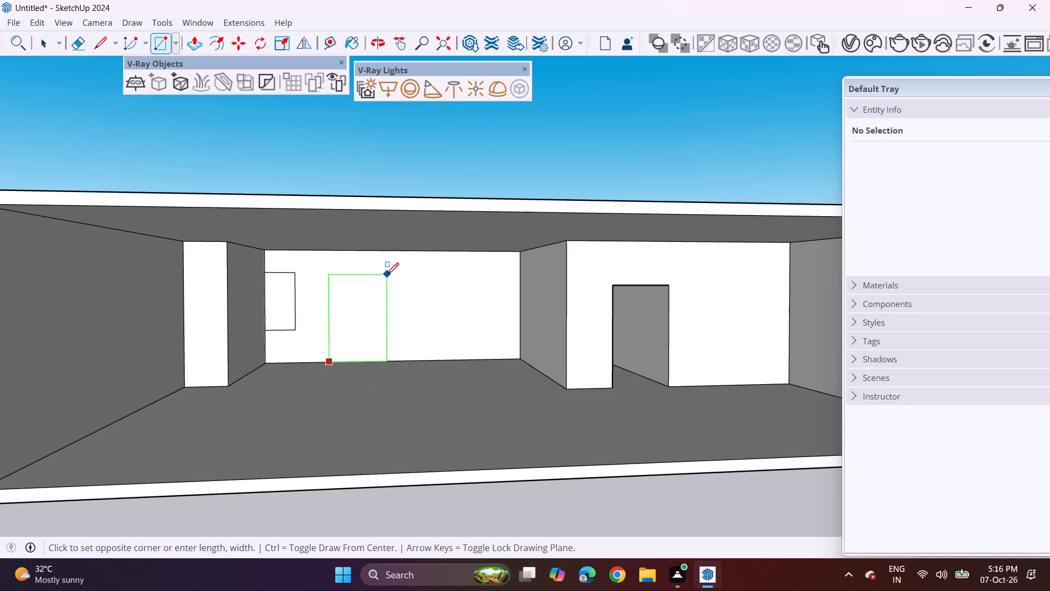
key(period)
key(BackSpace)
key(comma)
text(7')
key(Return)
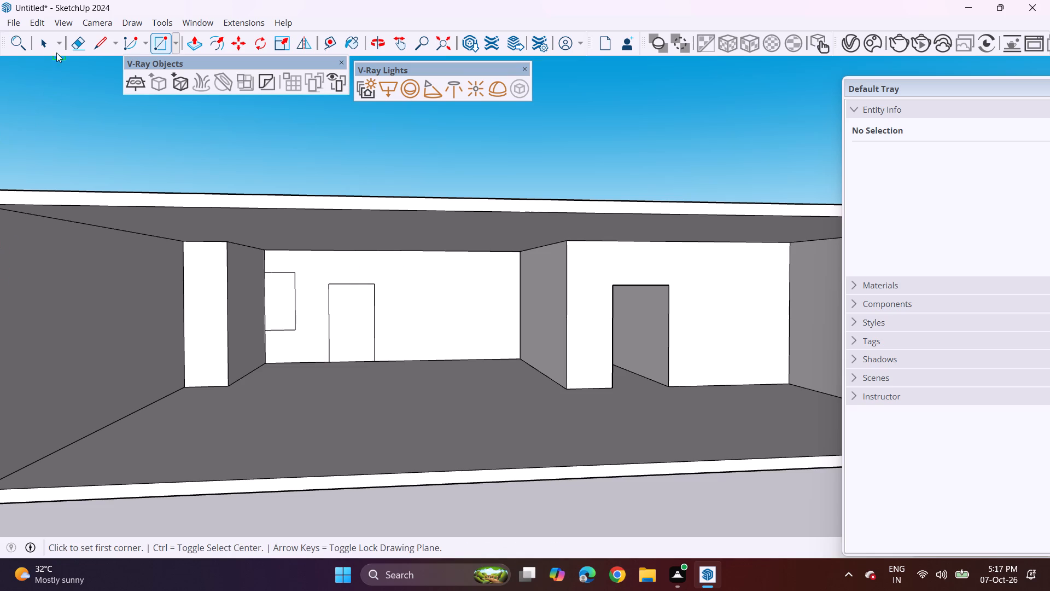
Push the door rectangle and the window rectangle through the rear wall to cut both openings.
click(192, 49)
click(349, 340)
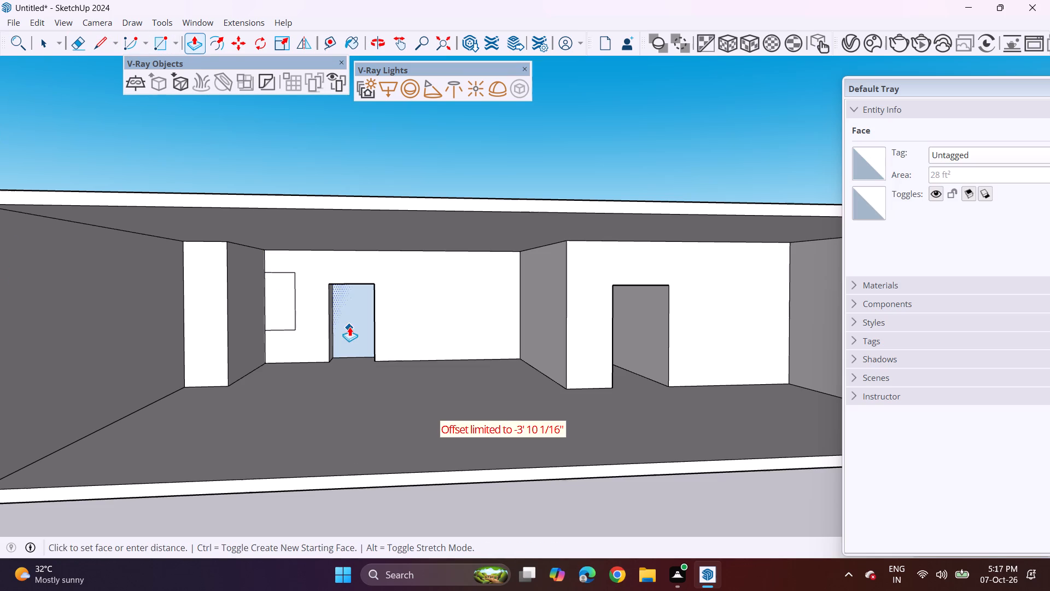
click(351, 322)
click(275, 311)
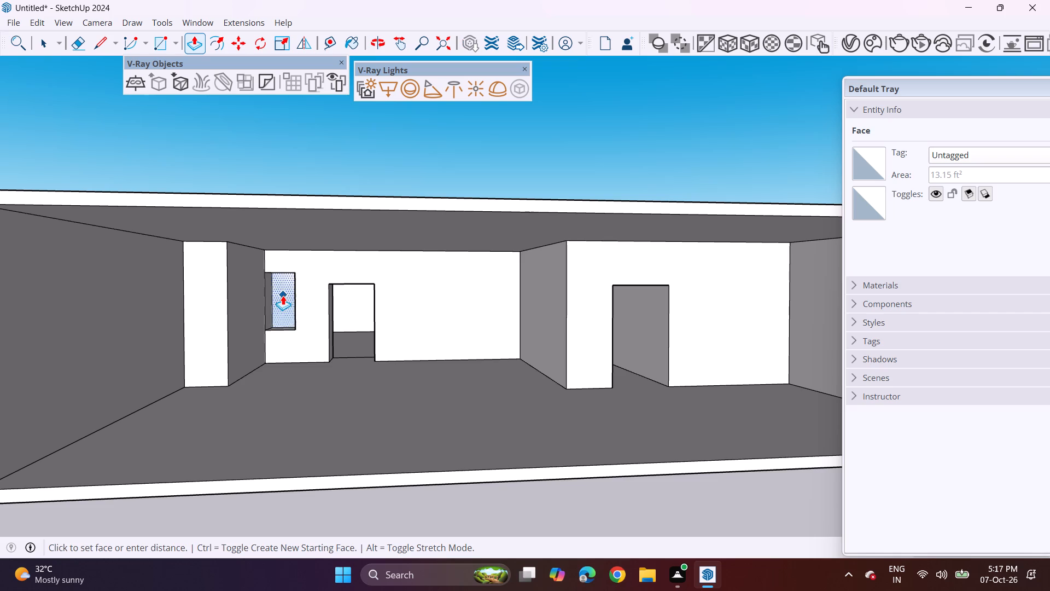
click(283, 296)
Pull the window opening's top face down level with the top of the adjacent door opening.
middle_drag(300, 318, 326, 321)
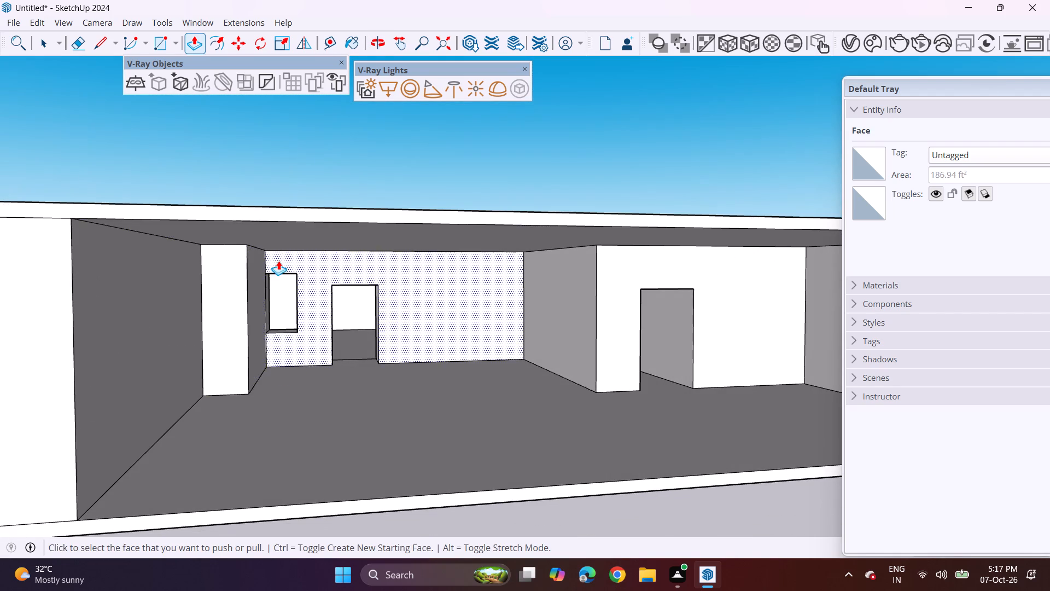
scroll(278, 260, up, 2)
middle_drag(290, 260, 287, 233)
scroll(283, 269, up, 3)
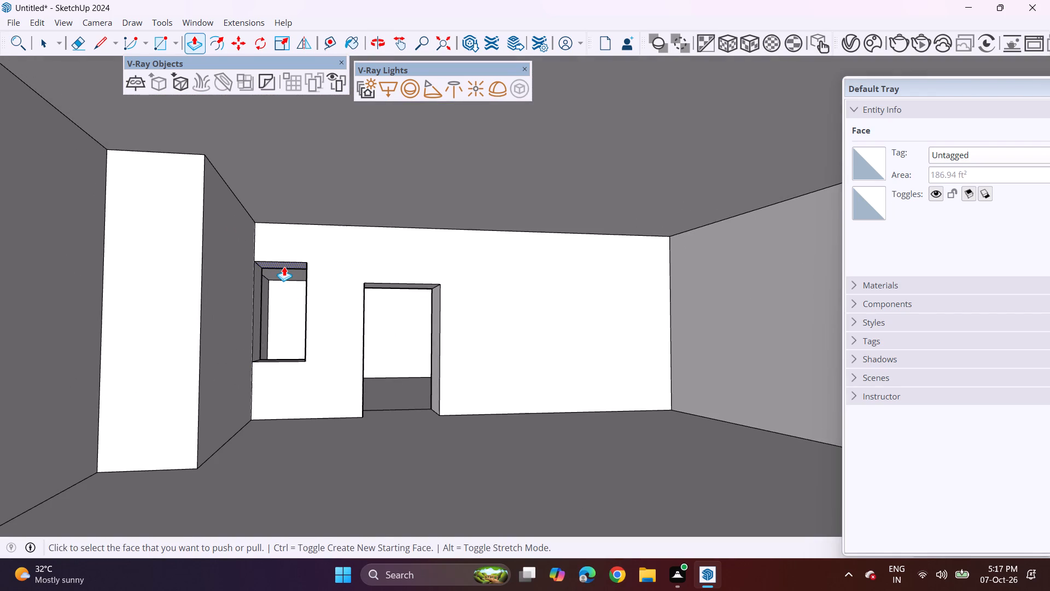
click(284, 266)
click(366, 282)
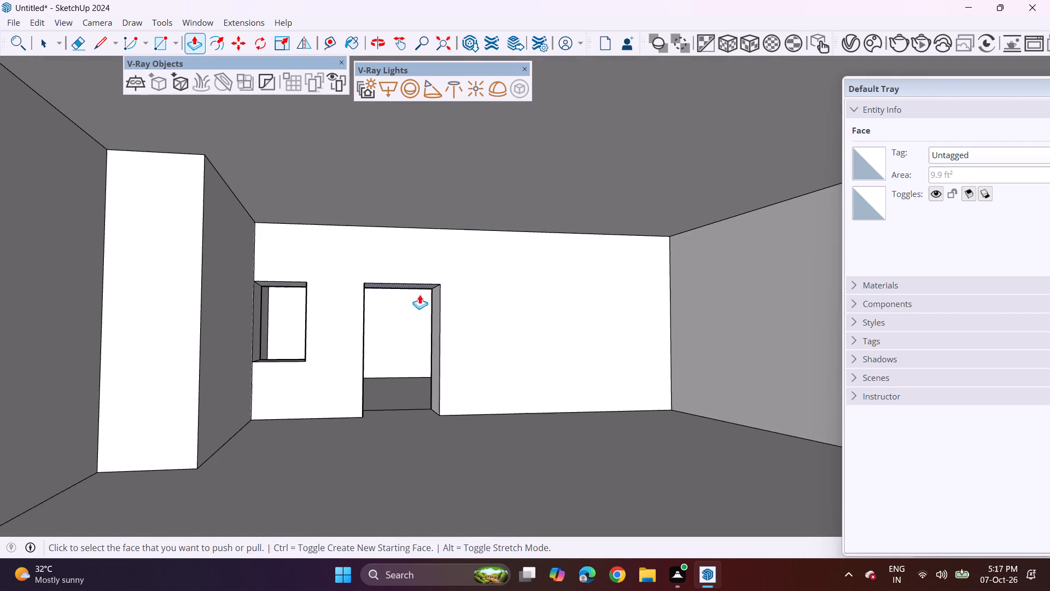
Draw a second 4' by 7' door rectangle from the rear wall's bottom edge, between the first door opening and the dividing wall.
middle_drag(427, 301, 392, 323)
scroll(305, 331, down, 2)
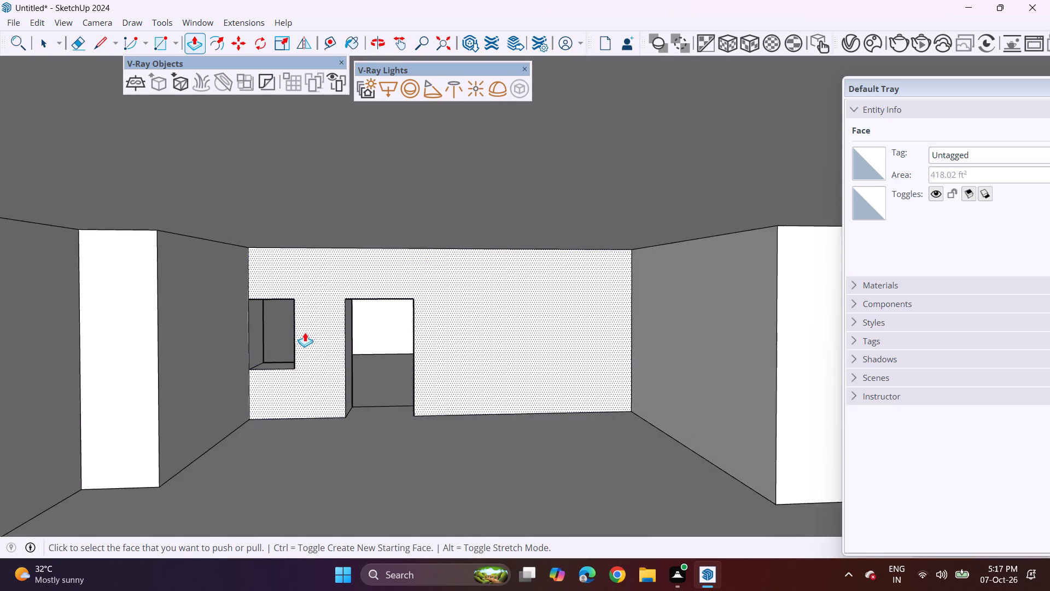
scroll(302, 340, down, 2)
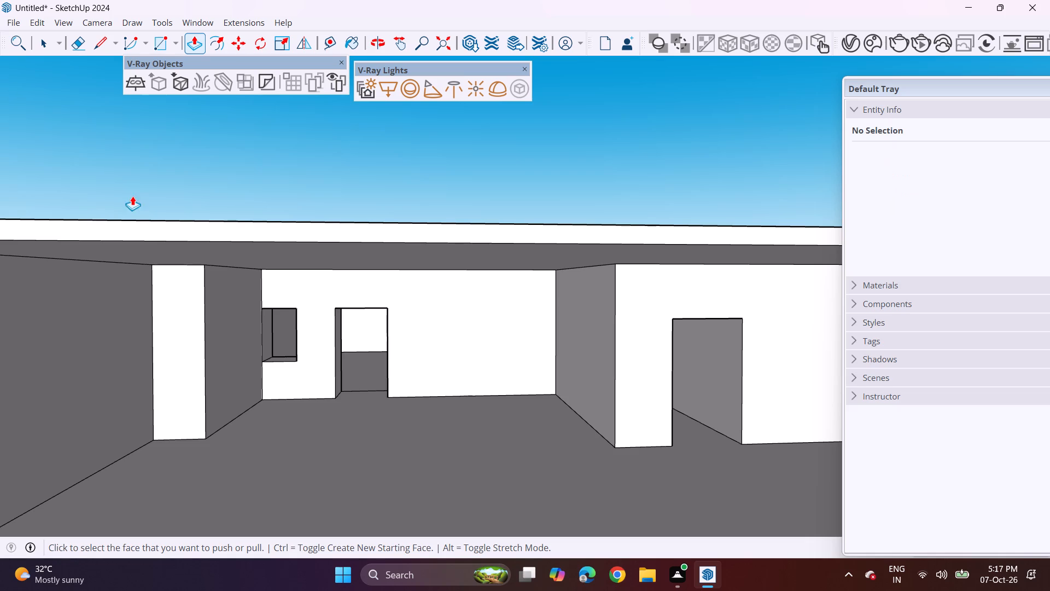
click(159, 46)
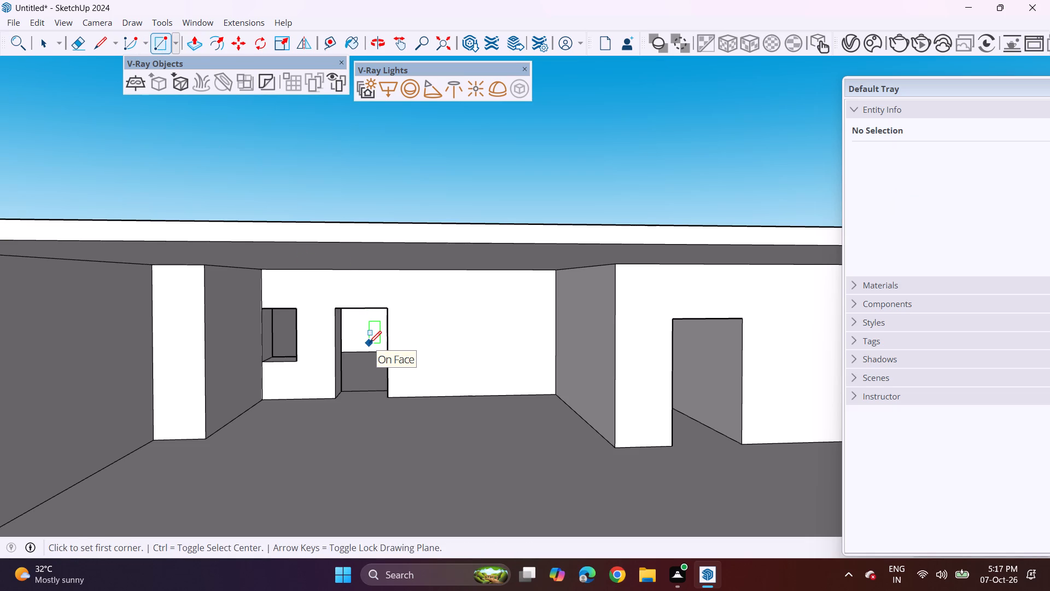
click(444, 396)
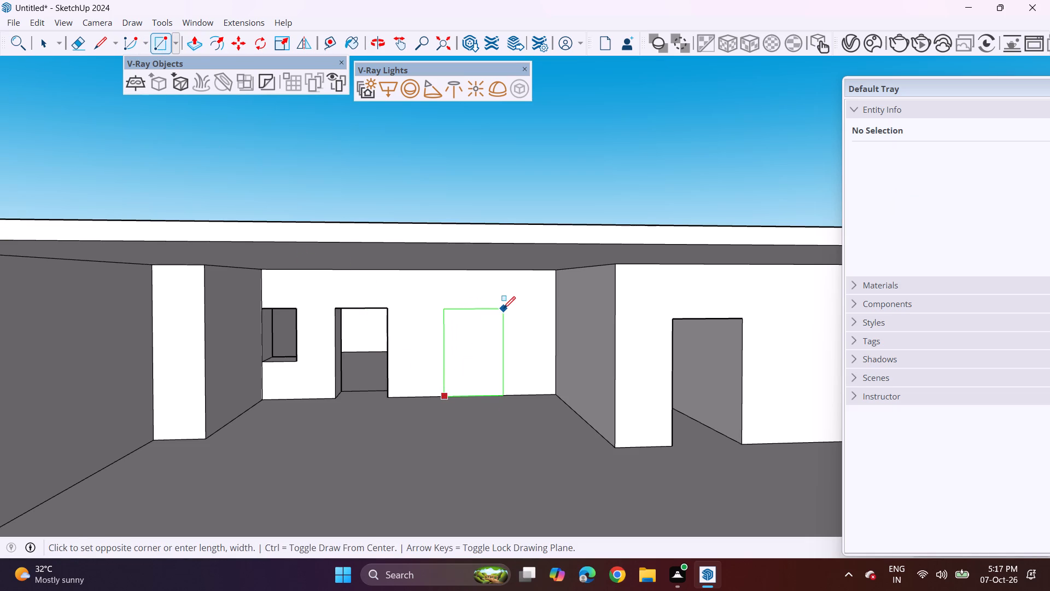
text(4',7')
key(Return)
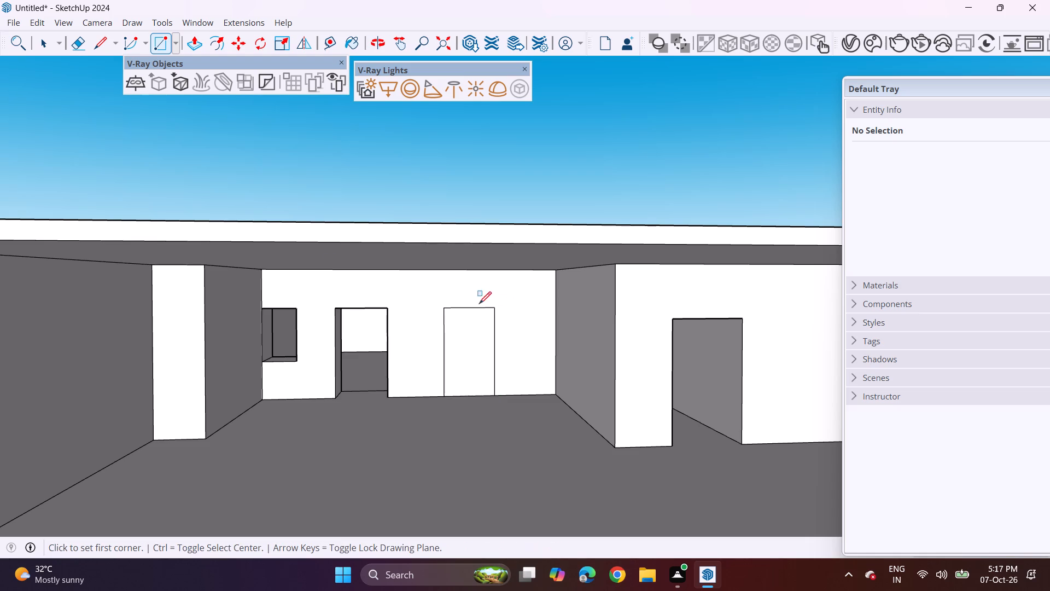
Push the second door rectangle through the rear wall to cut its opening.
click(192, 44)
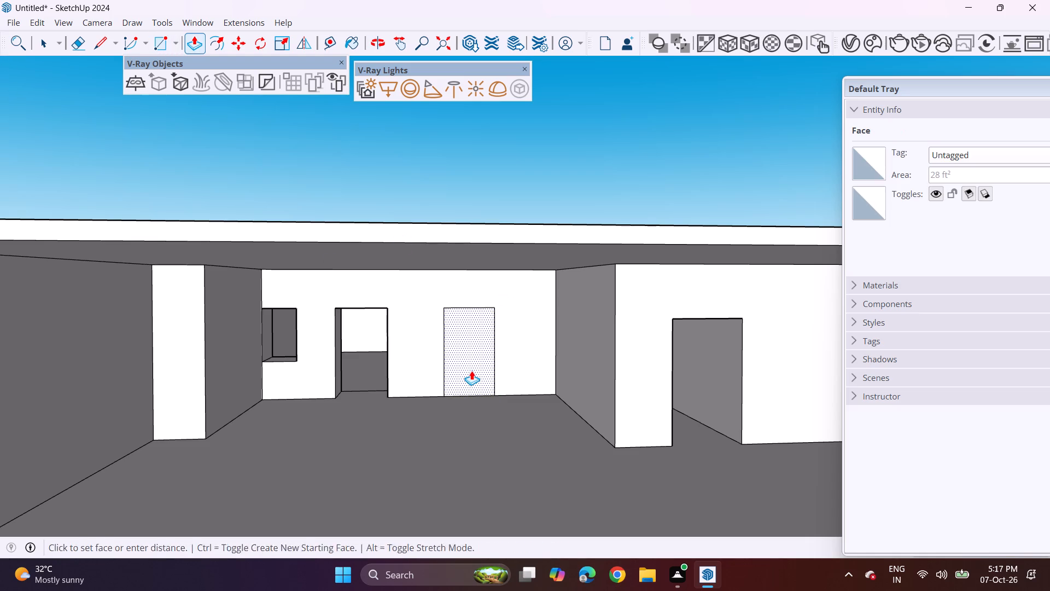
double_click(471, 370)
middle_drag(470, 362, 540, 363)
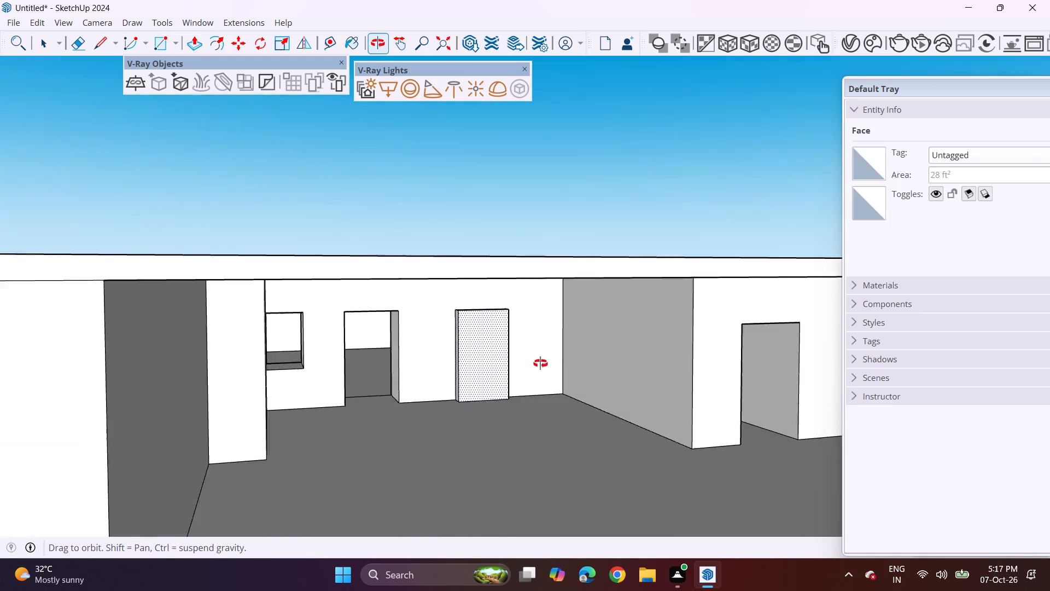
middle_drag(540, 363, 547, 339)
key(ctrl+z)
click(485, 363)
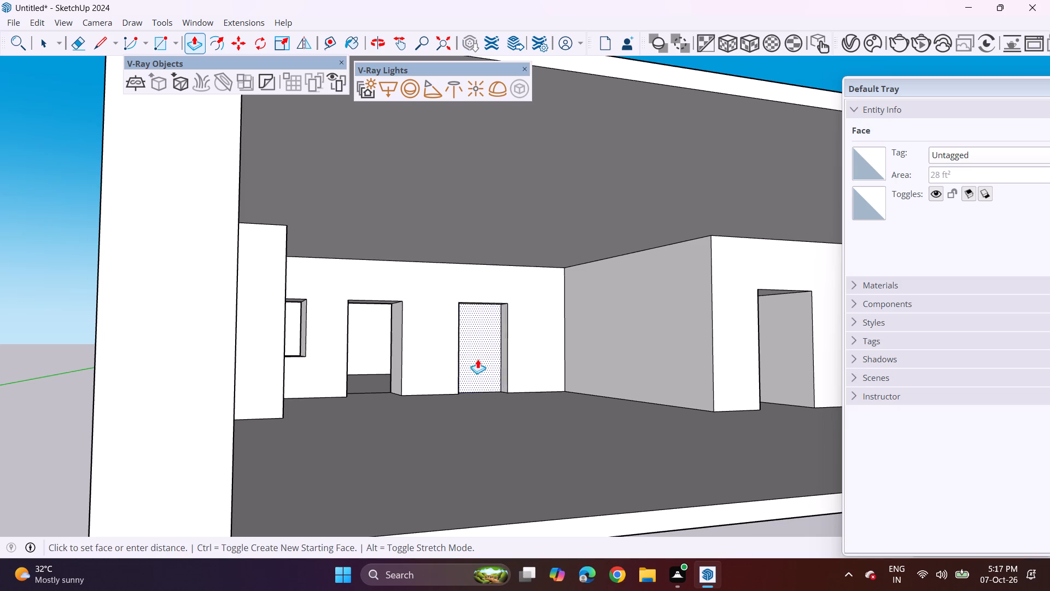
click(465, 344)
middle_drag(474, 340, 387, 349)
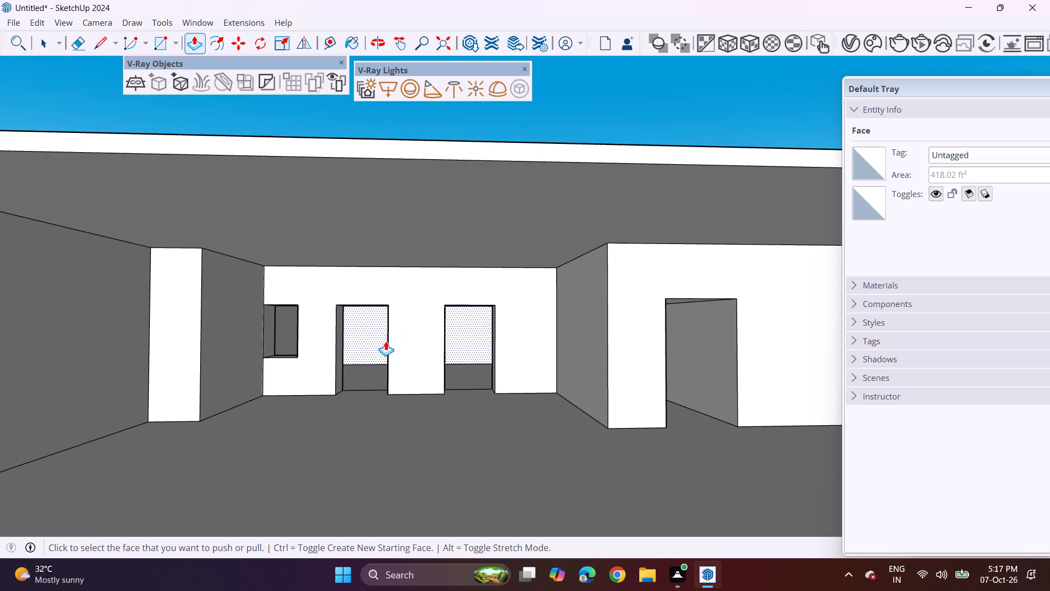
scroll(368, 357, down, 3)
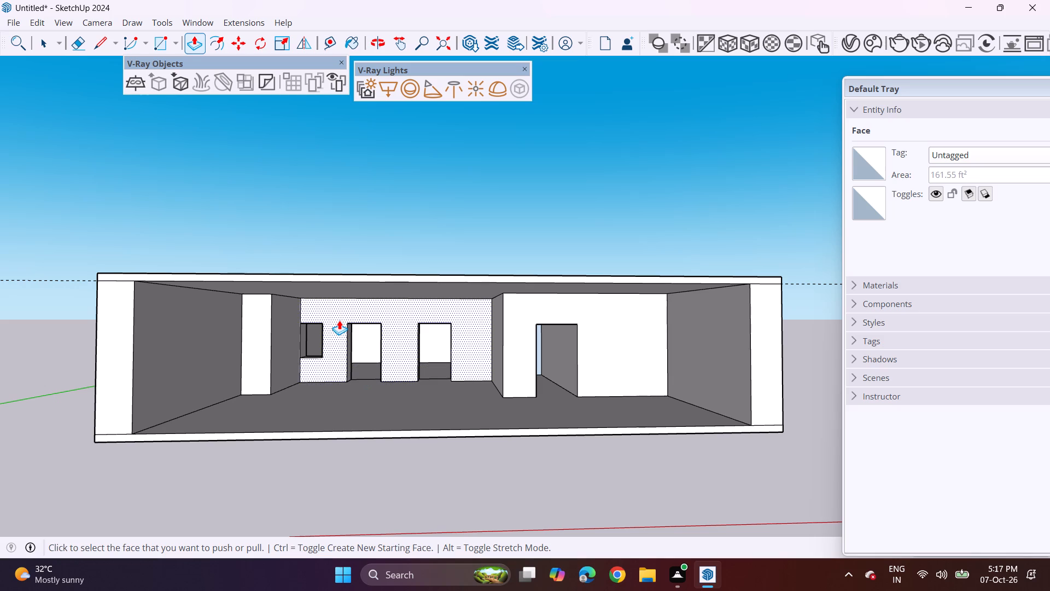
Push the front end of the side wall nearest the window back, and bring the roof slab's front edge flush with it.
click(114, 373)
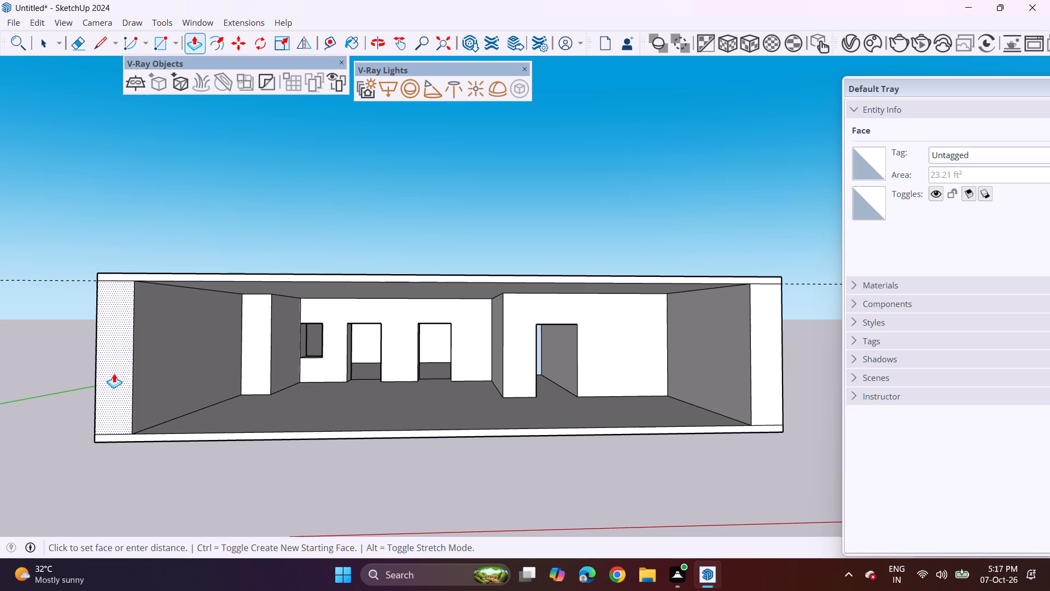
click(127, 363)
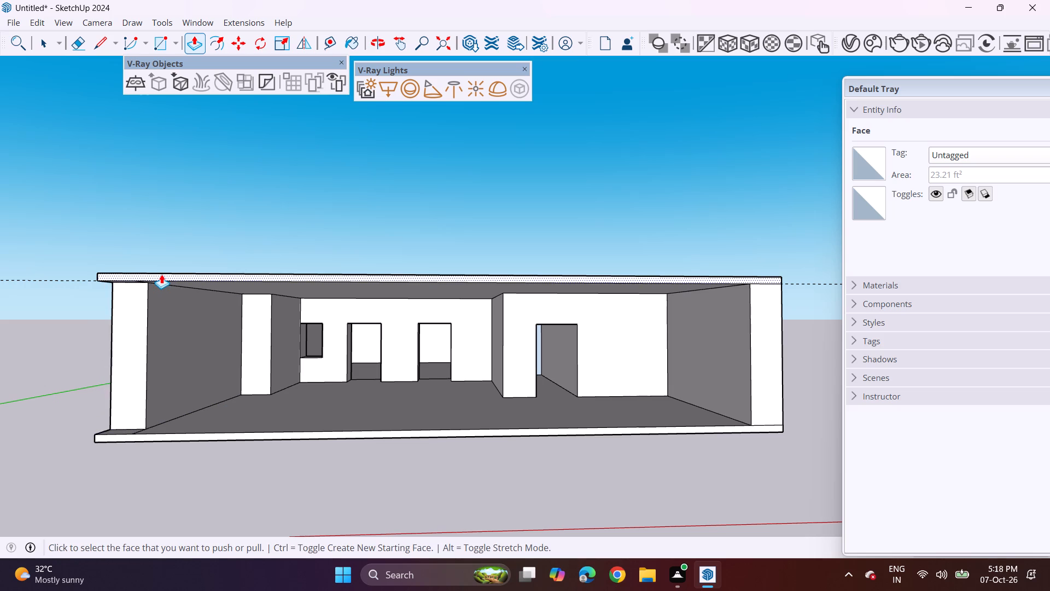
click(161, 274)
click(139, 332)
Push the opposite side wall's front end back flush with the roof slab's front edge.
double_click(769, 354)
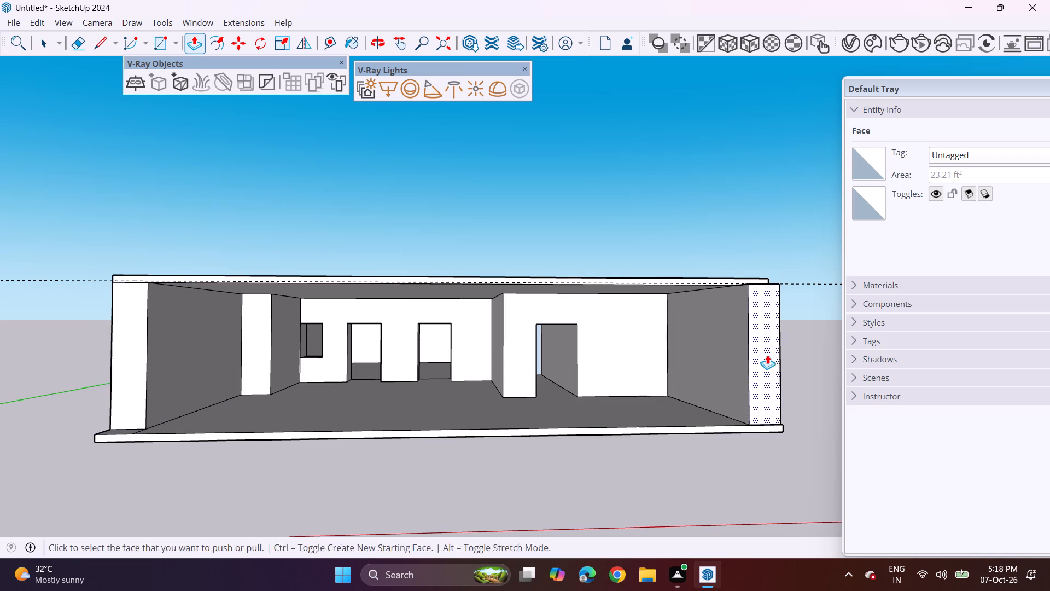
click(719, 282)
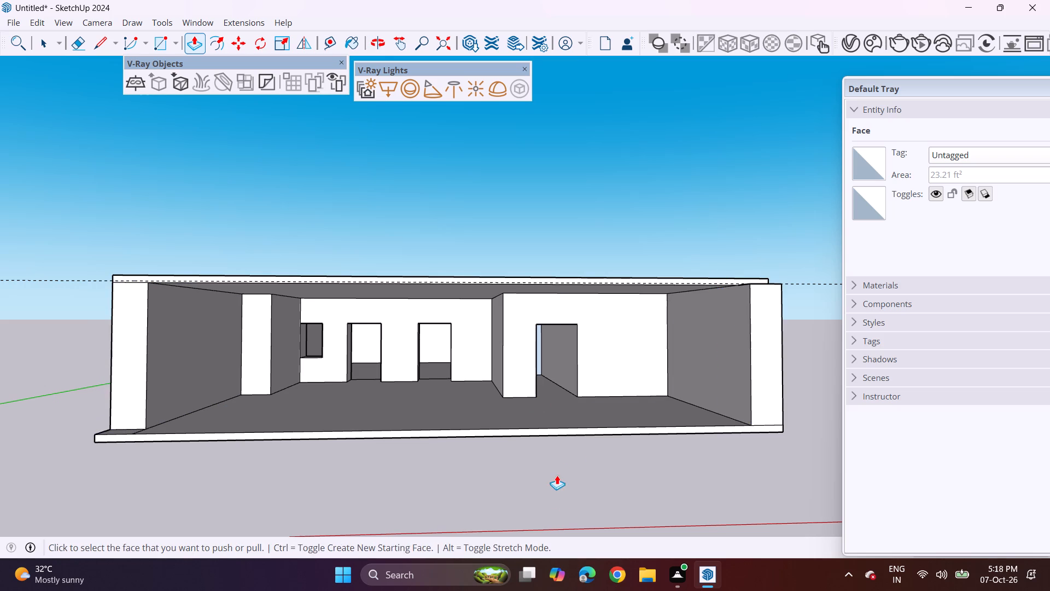
middle_drag(556, 460, 166, 502)
middle_drag(172, 448, 287, 471)
drag(371, 467, 378, 463)
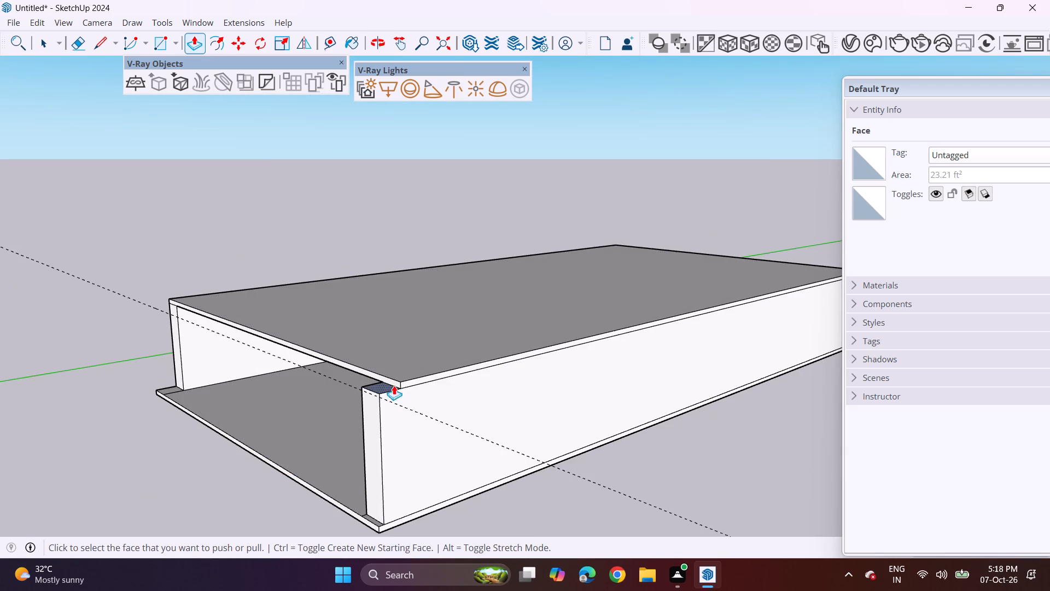
click(372, 427)
click(390, 383)
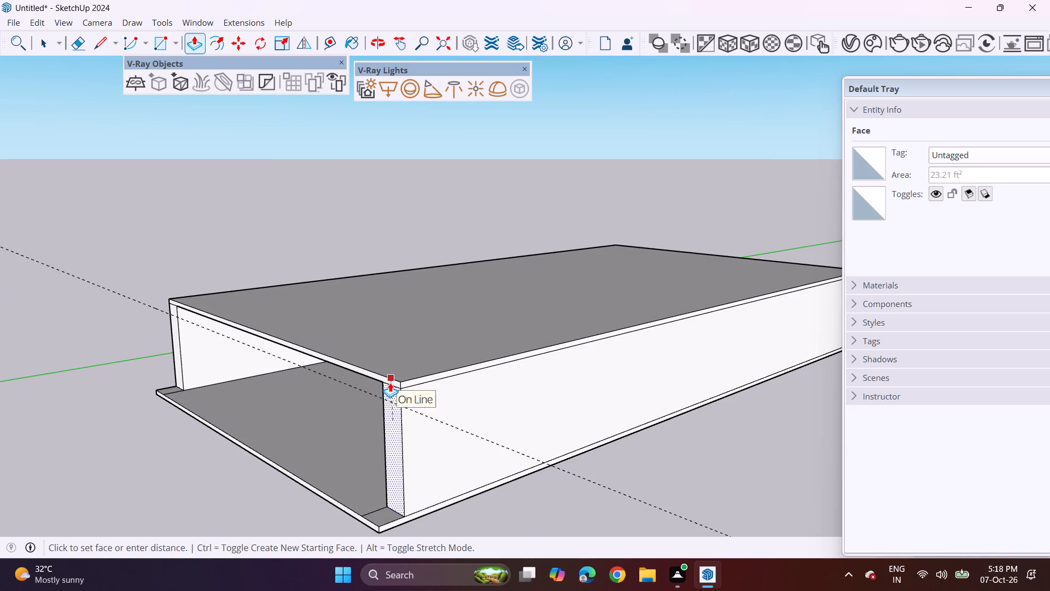
Push the floor slab's front edge back flush with the front ends of the side walls.
click(348, 509)
click(348, 509)
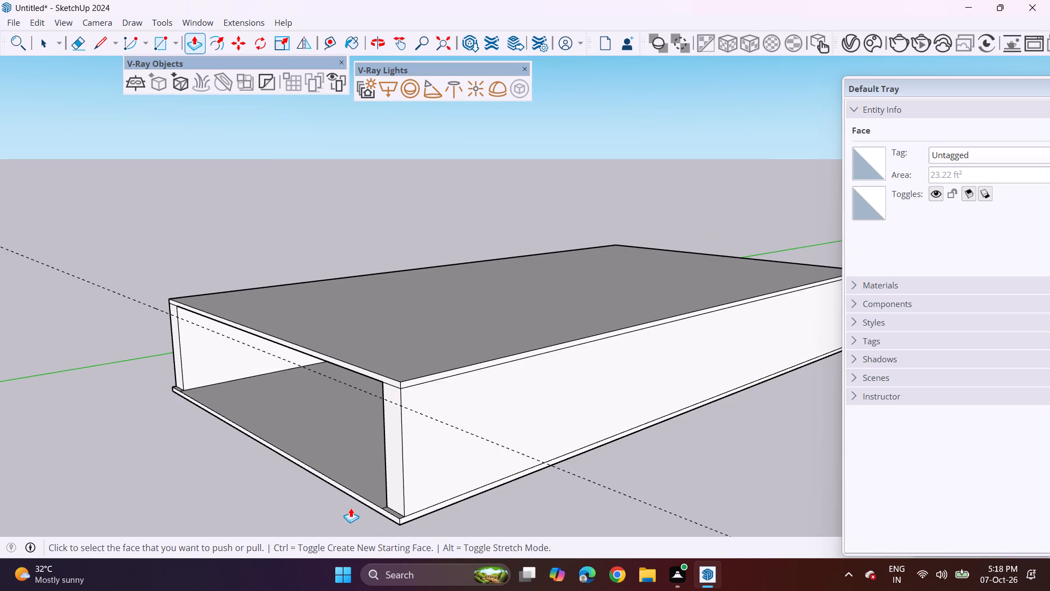
middle_drag(360, 518, 370, 517)
scroll(386, 523, up, 3)
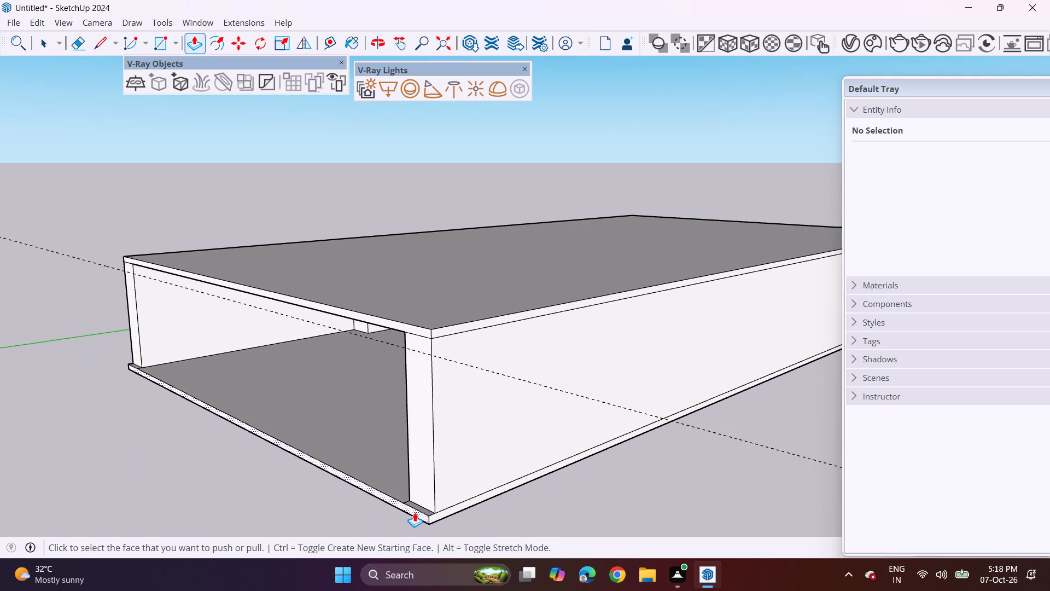
triple_click(415, 512)
middle_drag(306, 481, 340, 479)
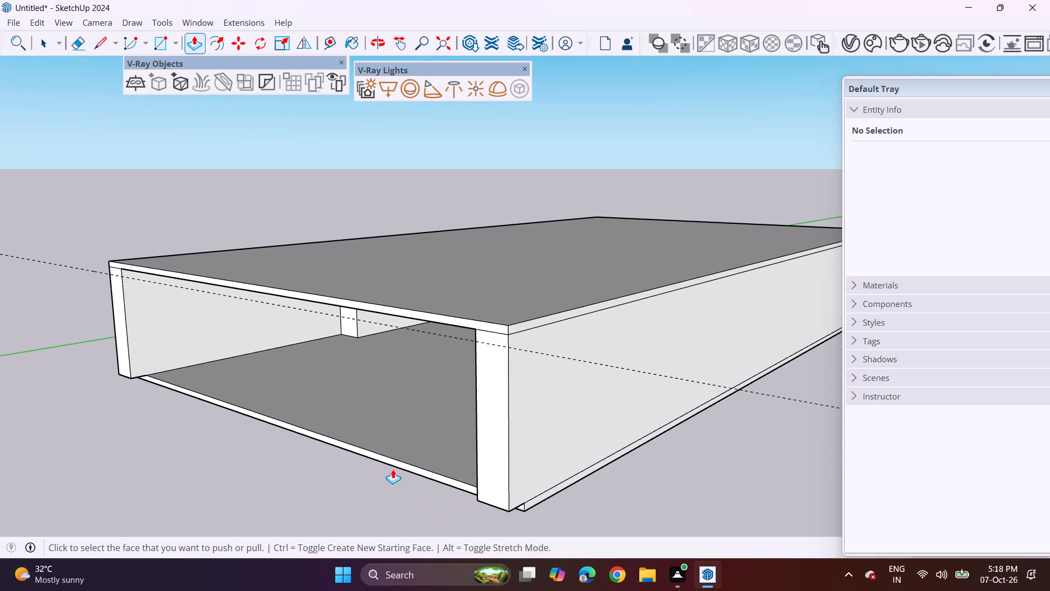
click(400, 463)
click(506, 483)
Draw a rectangle across the full width of the roof slab, from its rear corner to a point on the opposite side edge.
middle_drag(337, 485, 349, 485)
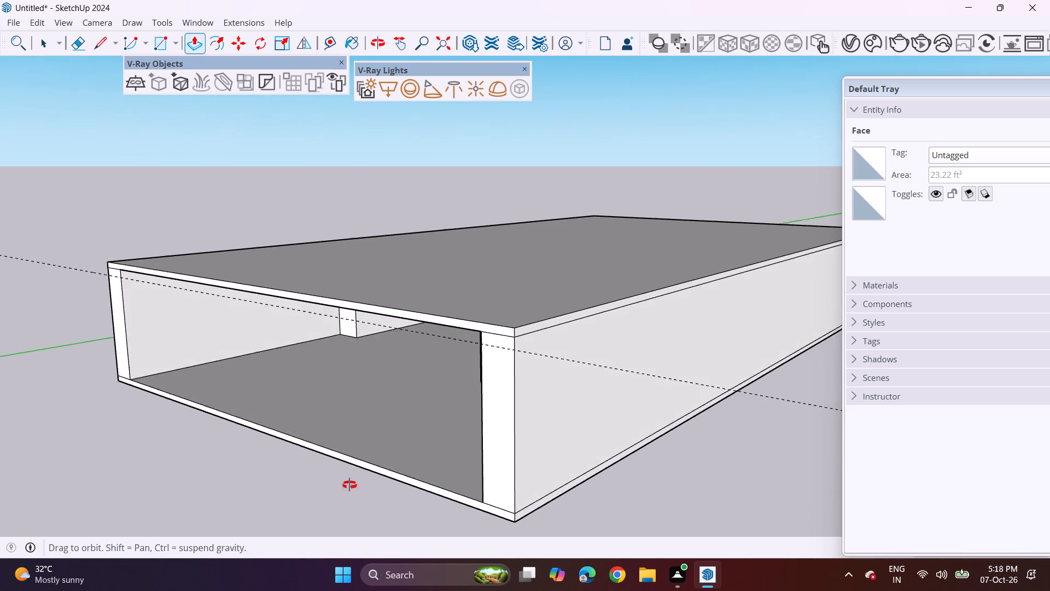
middle_drag(349, 485, 549, 436)
scroll(522, 410, down, 2)
middle_drag(526, 389, 525, 315)
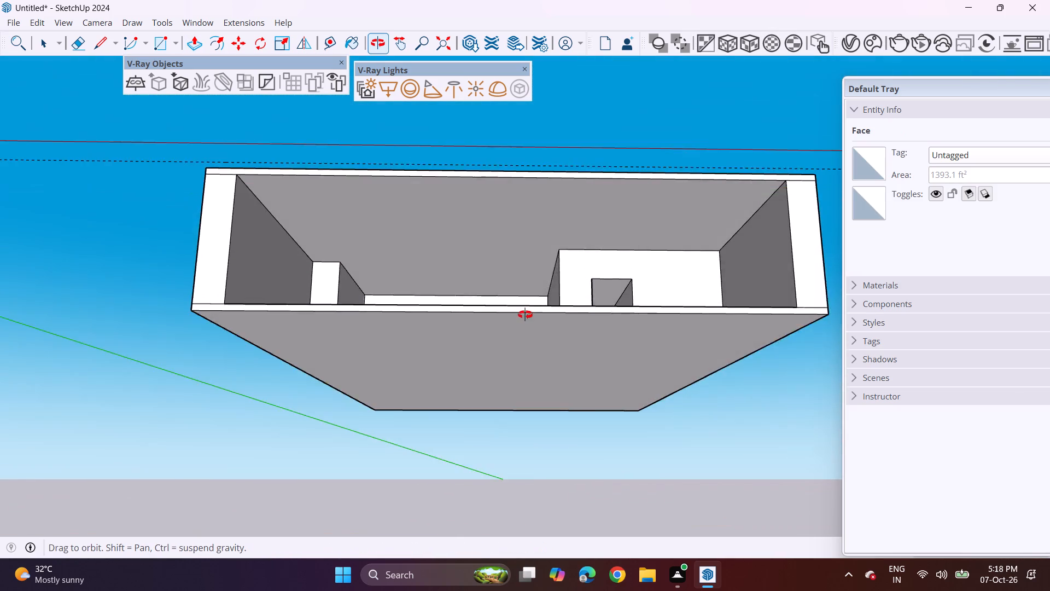
middle_drag(525, 315, 501, 389)
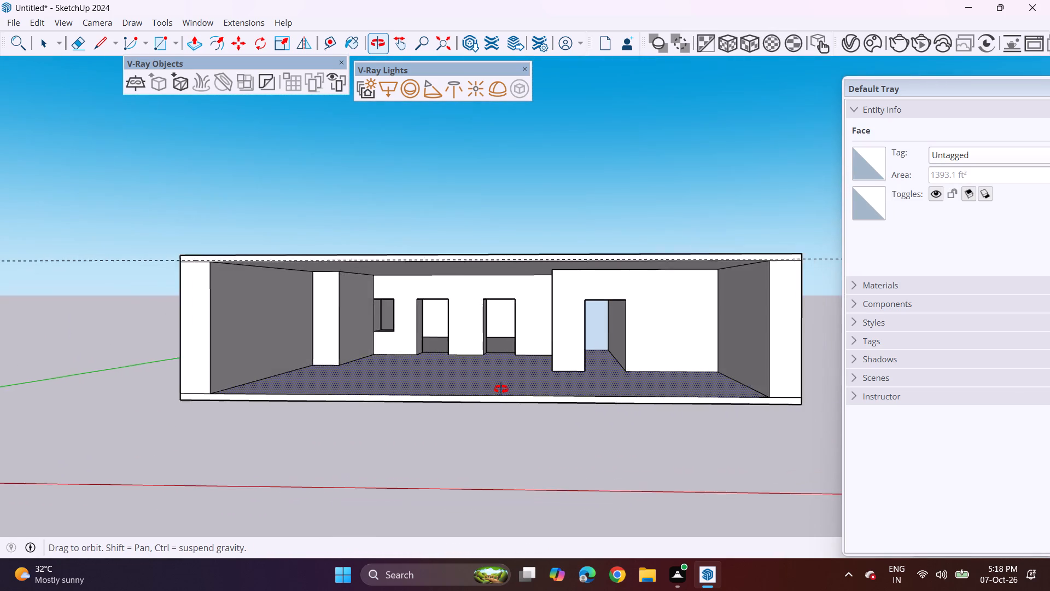
middle_drag(501, 389, 534, 367)
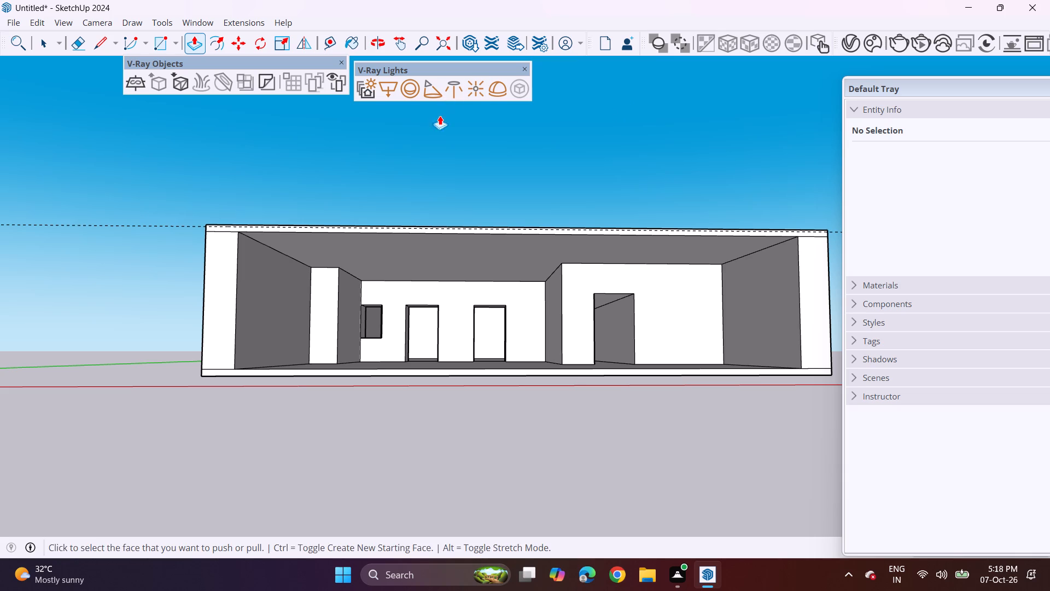
middle_drag(298, 190, 287, 266)
scroll(287, 266, down, 1)
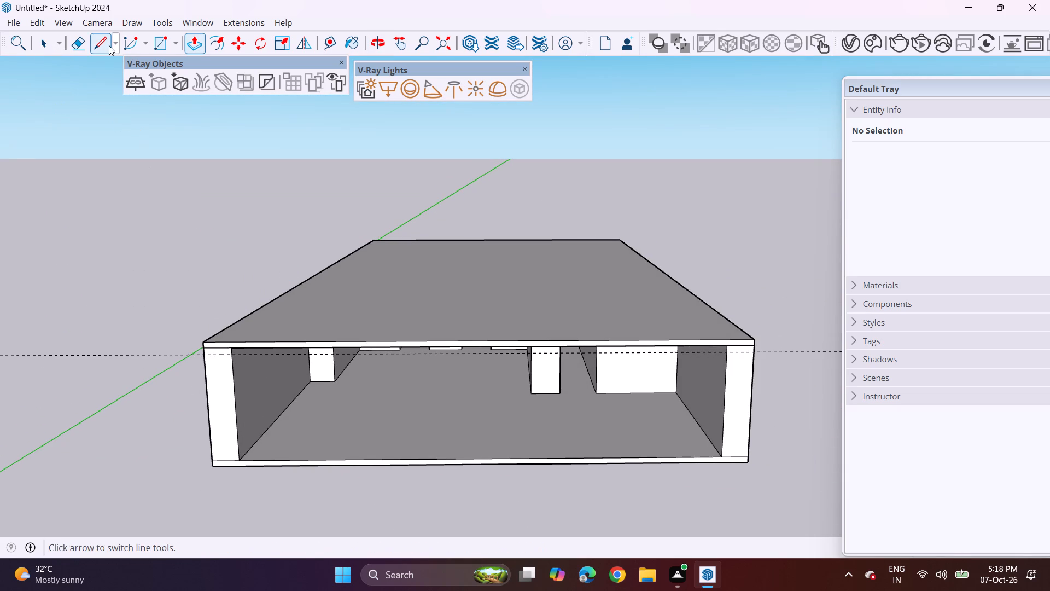
click(163, 42)
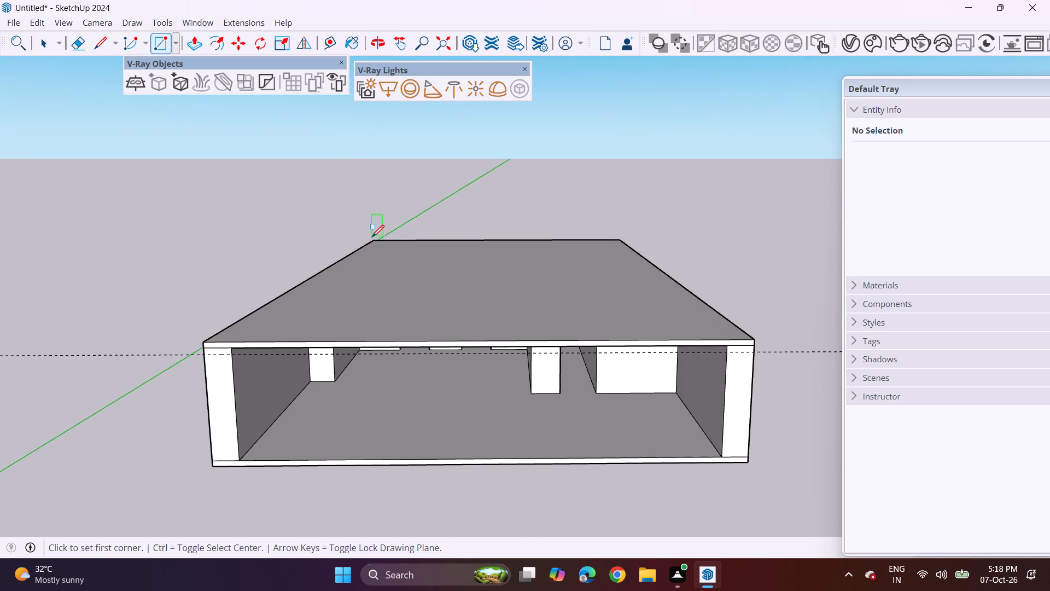
click(373, 242)
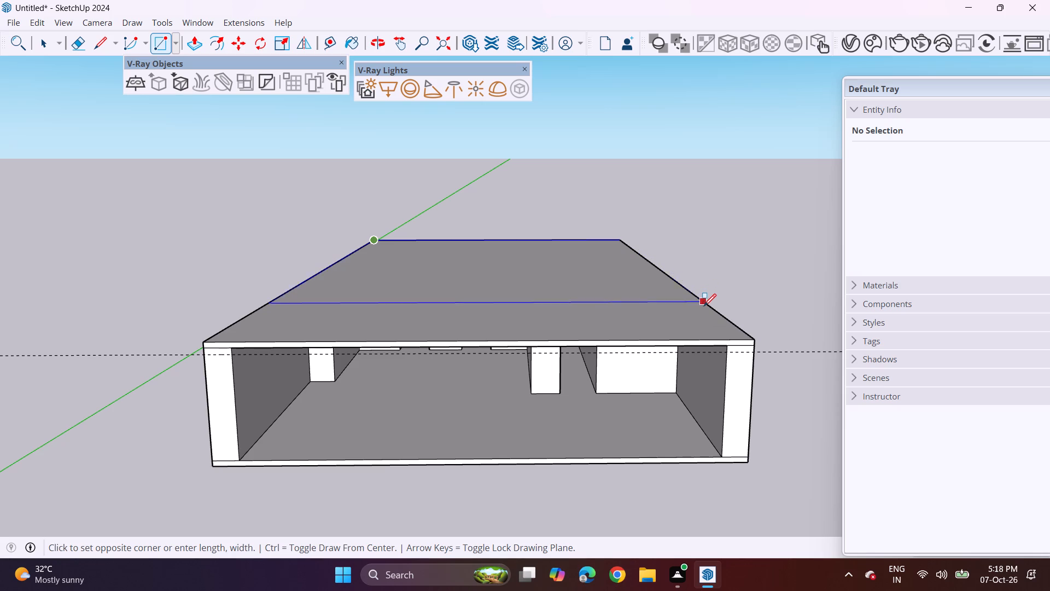
double_click(704, 307)
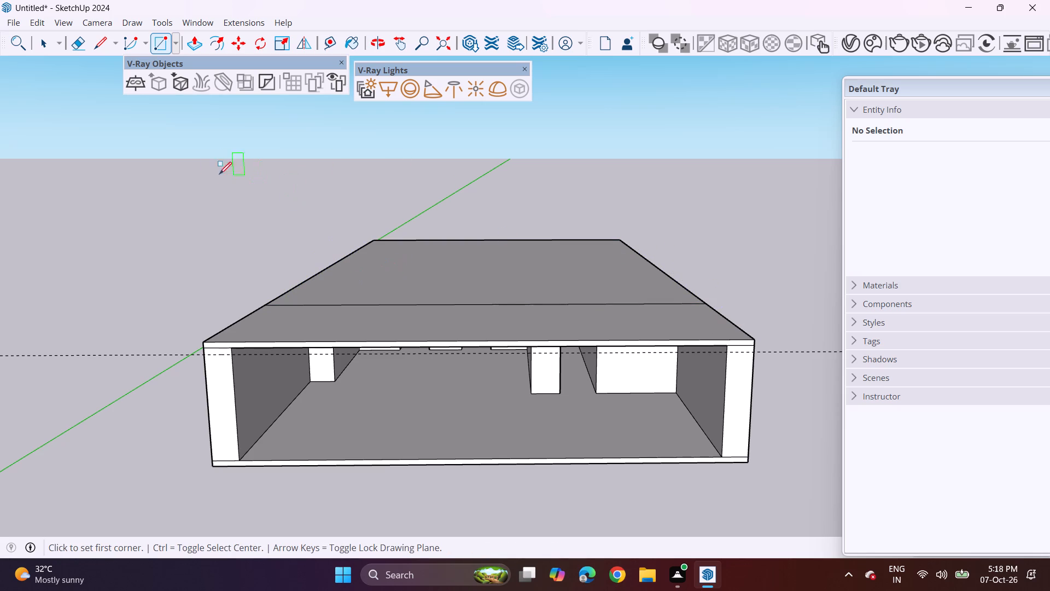
Offset the roof rectangle's outline inward to form a border strip around it.
click(224, 43)
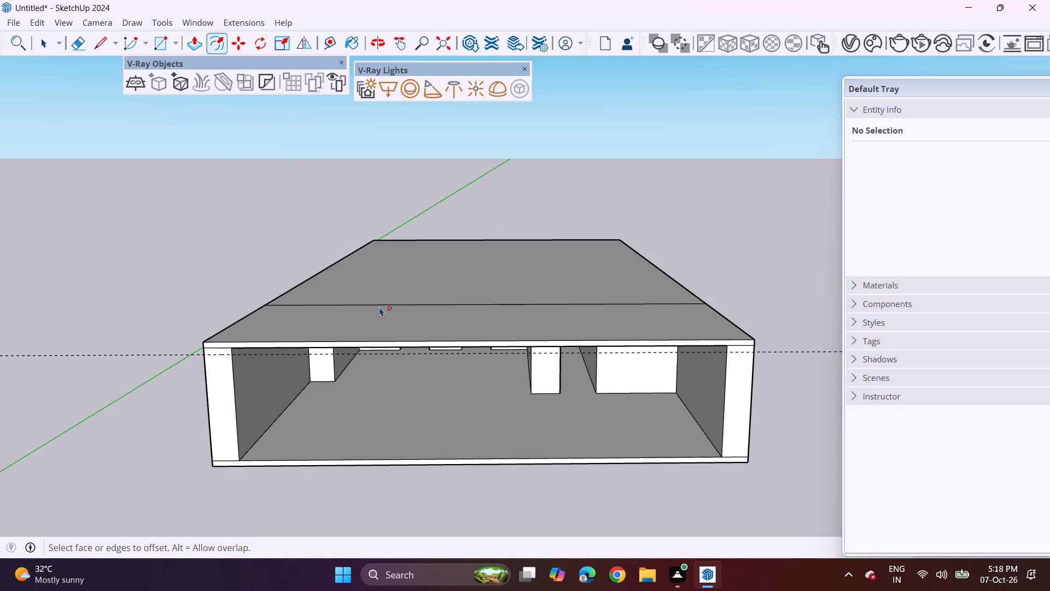
click(385, 299)
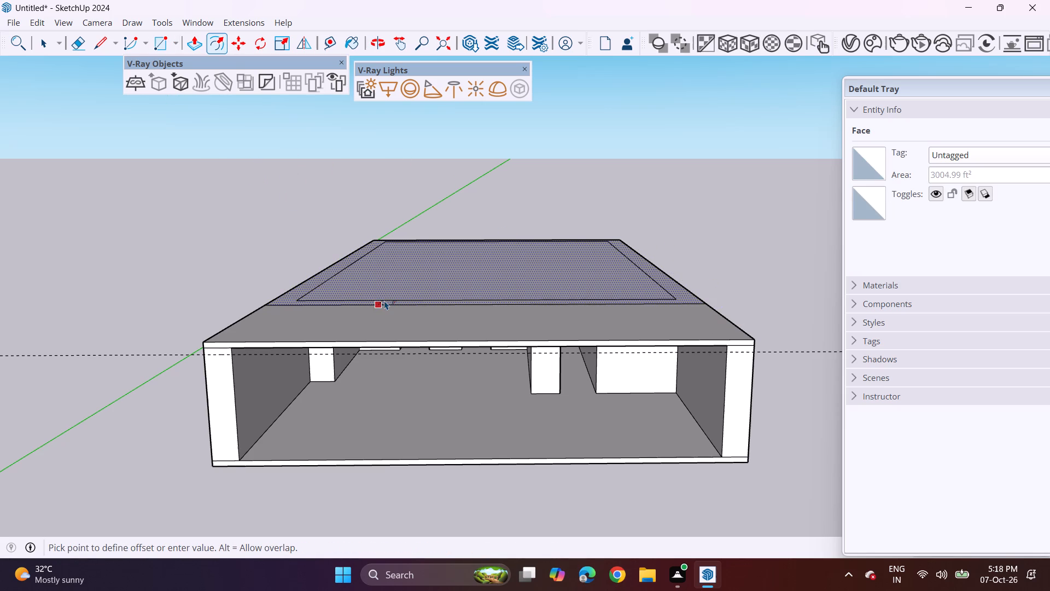
click(384, 299)
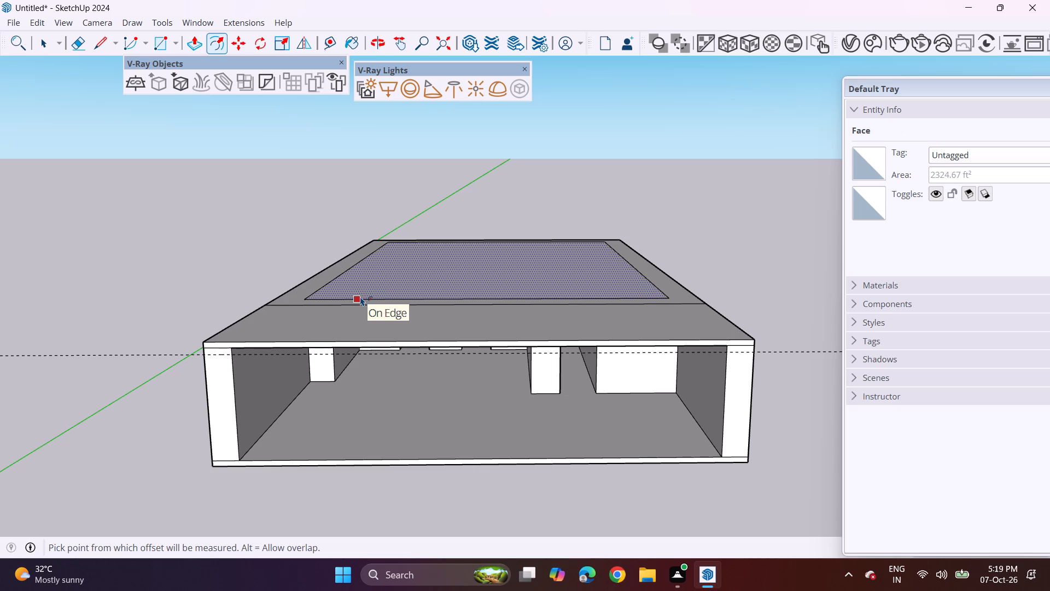
Draw a line across the roof's front strip, from the rectangle's front edge to the slab's front edge near the window-side wall.
click(103, 39)
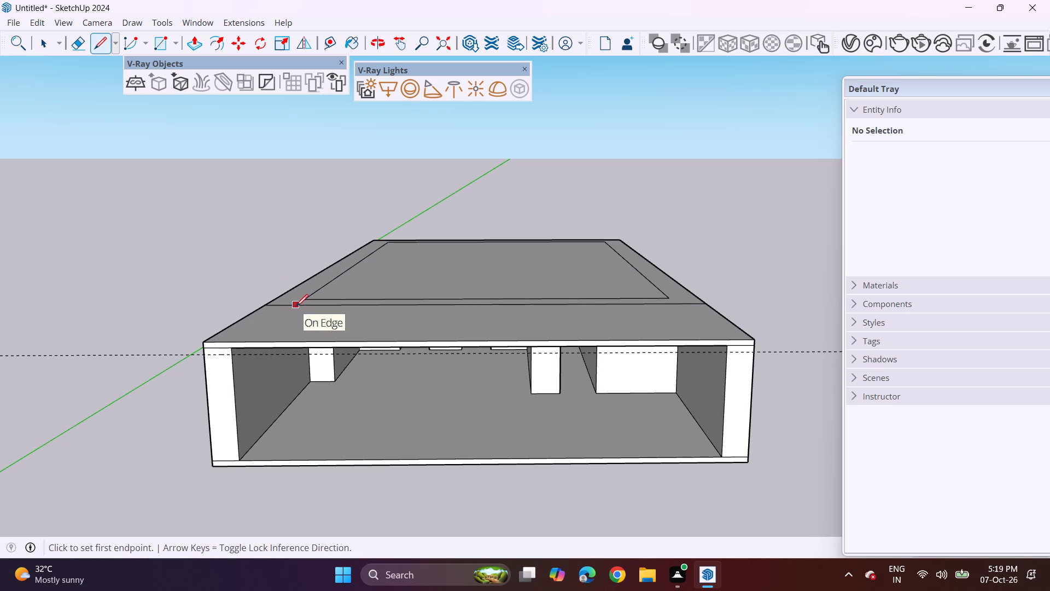
click(296, 306)
click(242, 341)
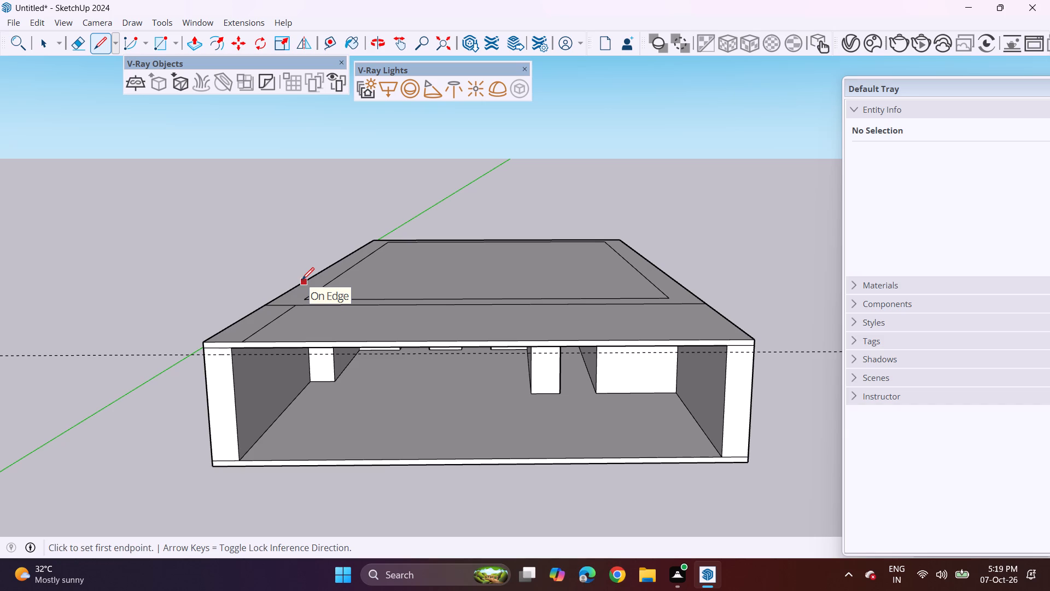
Pull the floor slab's front edge out past the side walls and extend the roof slab's front edge by the same distance.
middle_drag(255, 357, 466, 279)
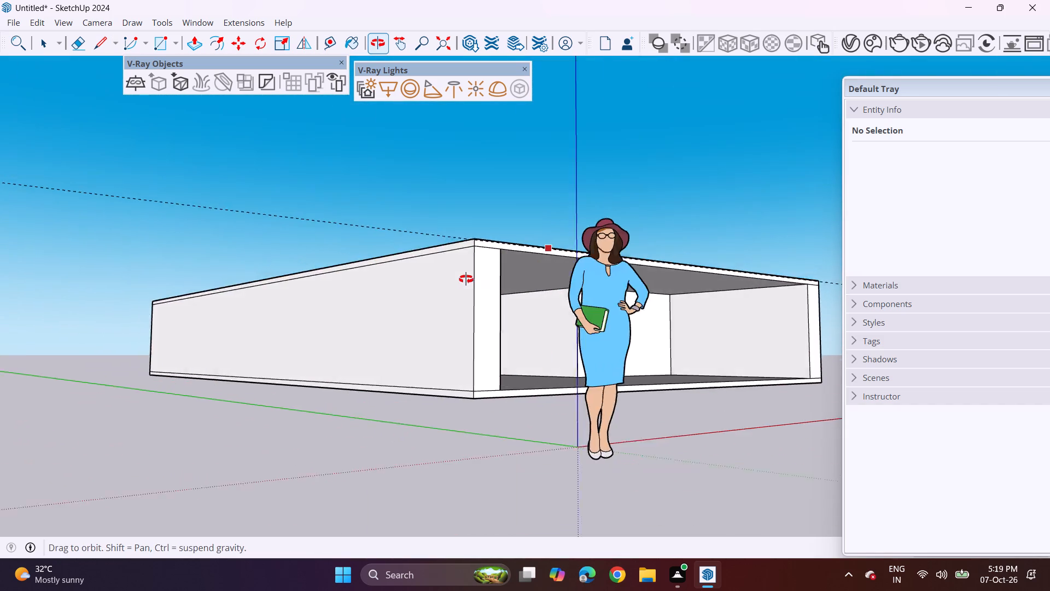
middle_drag(466, 279, 99, 313)
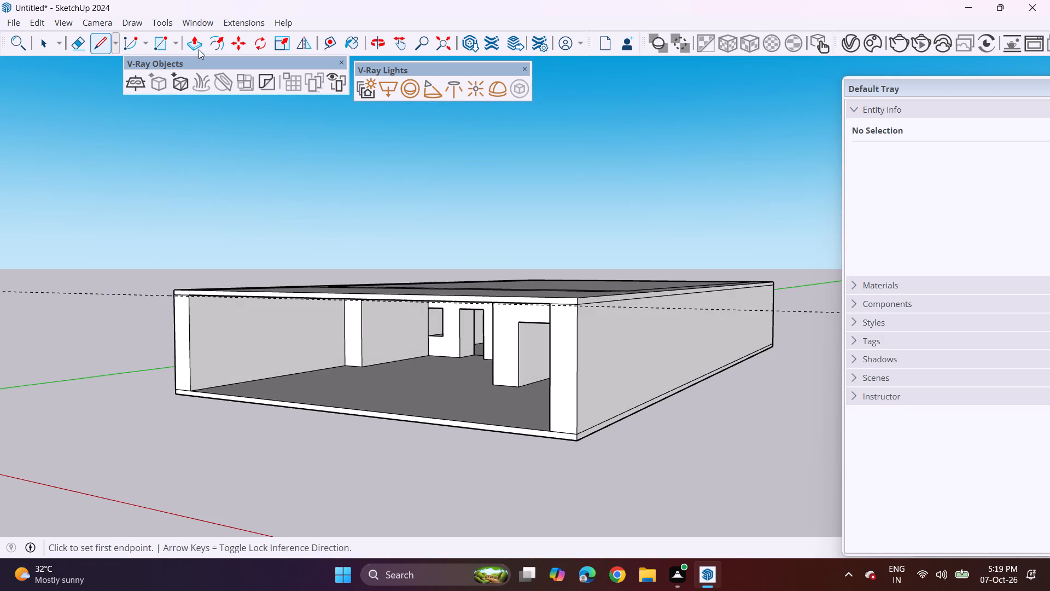
click(199, 49)
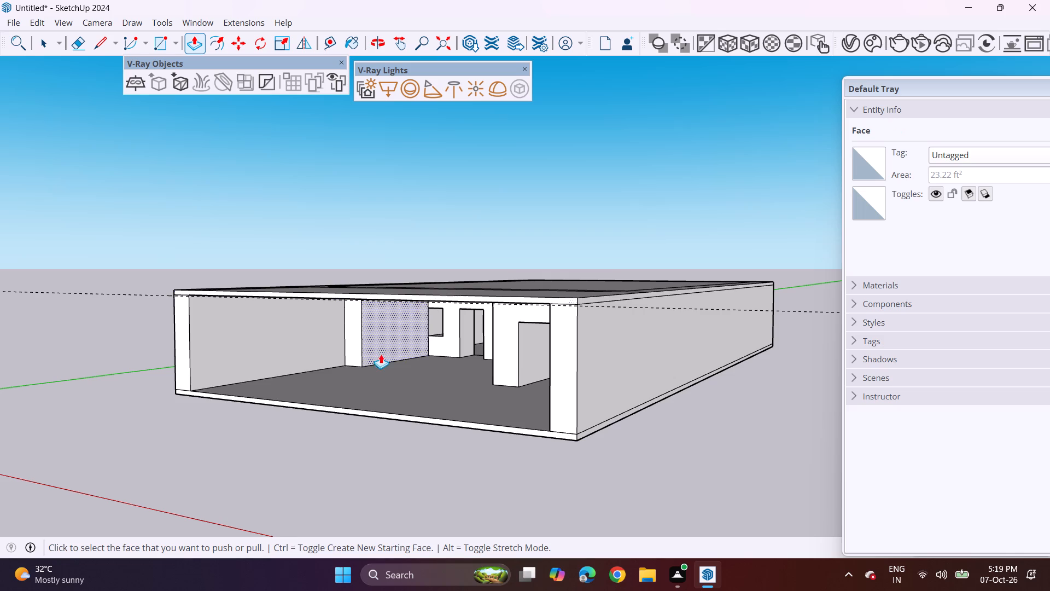
click(371, 413)
click(372, 412)
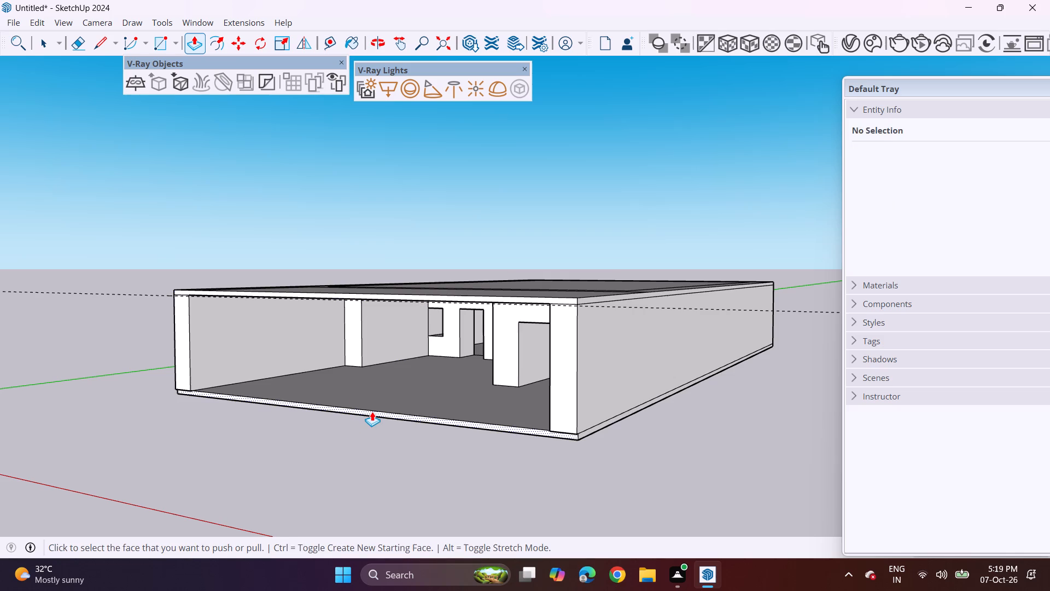
click(356, 416)
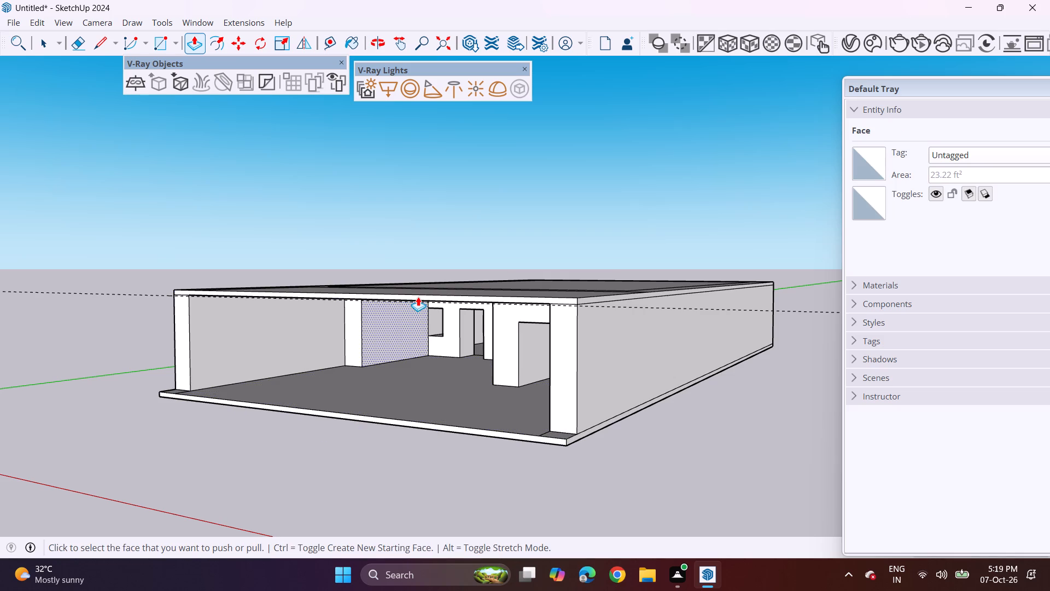
double_click(418, 297)
Examine the open front, the projecting slab edges and the roof outlines from several angles.
middle_drag(361, 328, 463, 314)
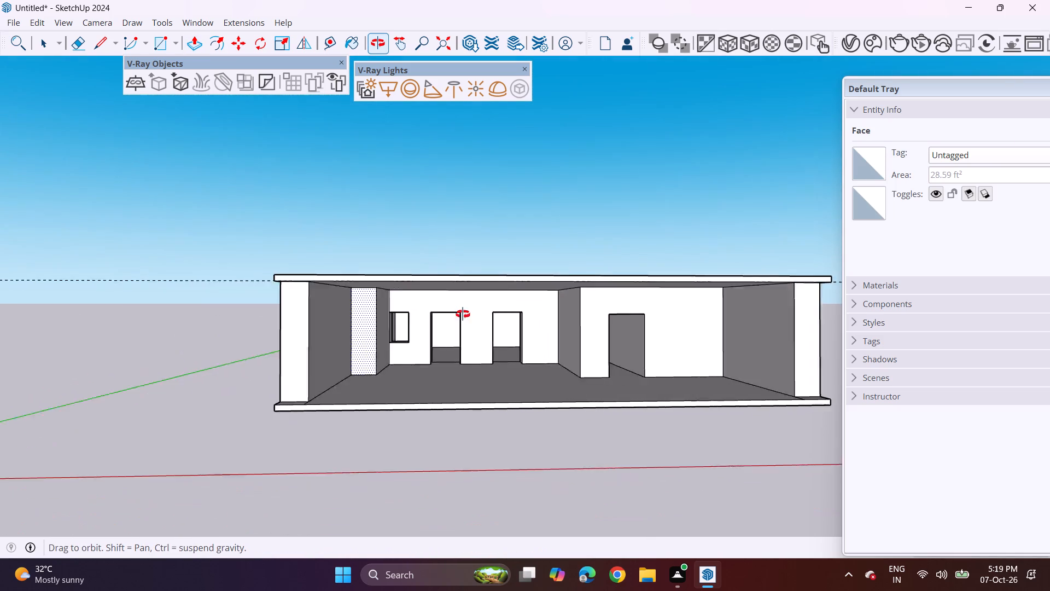
middle_drag(463, 314, 456, 314)
scroll(251, 330, down, 3)
middle_drag(196, 347, 239, 357)
scroll(410, 312, up, 2)
middle_drag(318, 345, 395, 326)
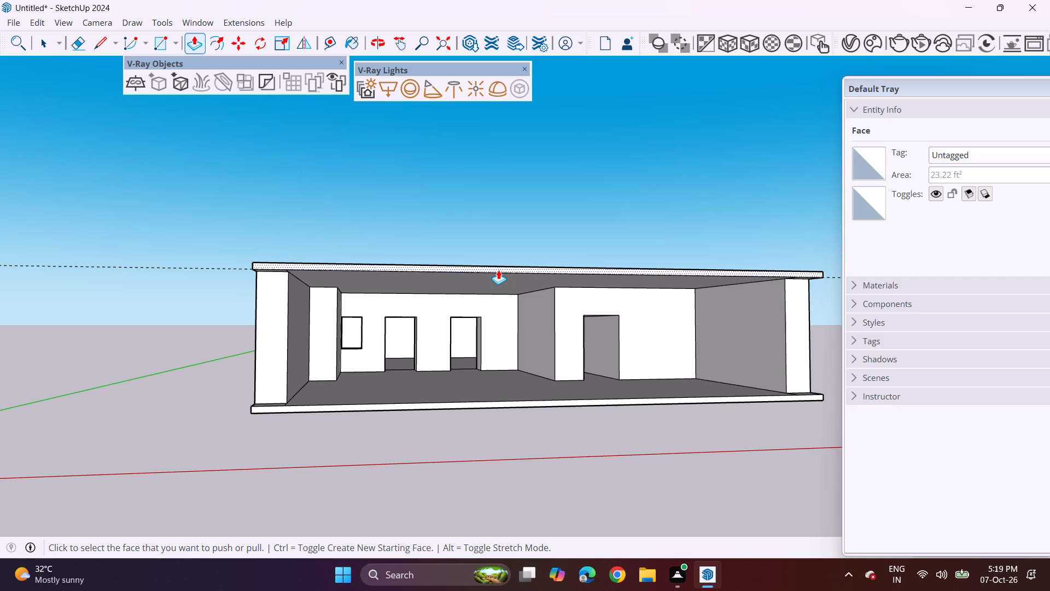
middle_drag(447, 236, 425, 266)
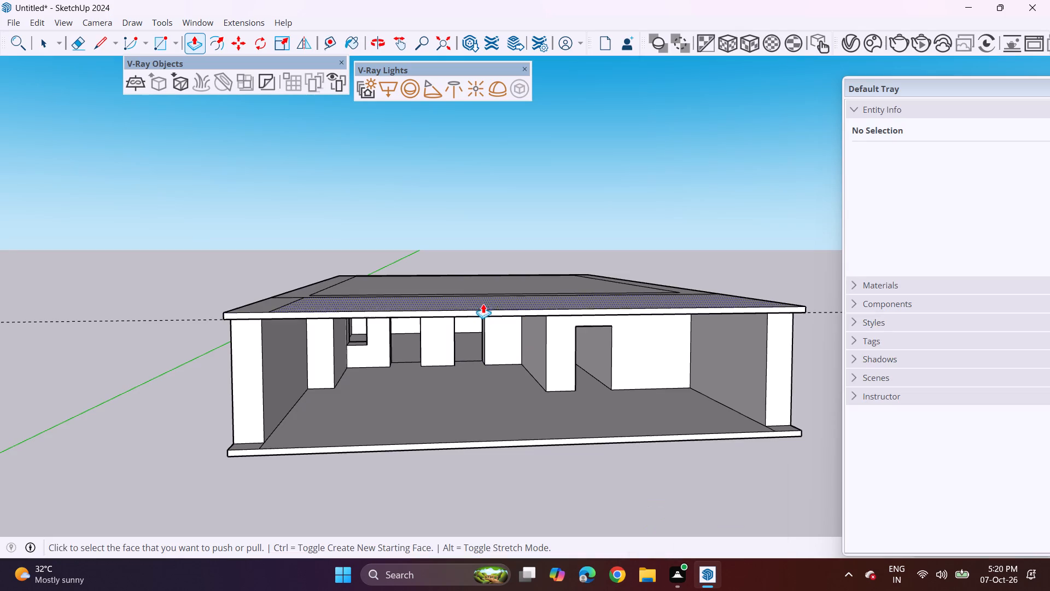
Raise the roof's front side strip by 10' and the border strip around the roof rectangle by the same distance.
middle_drag(422, 239, 327, 327)
click(238, 346)
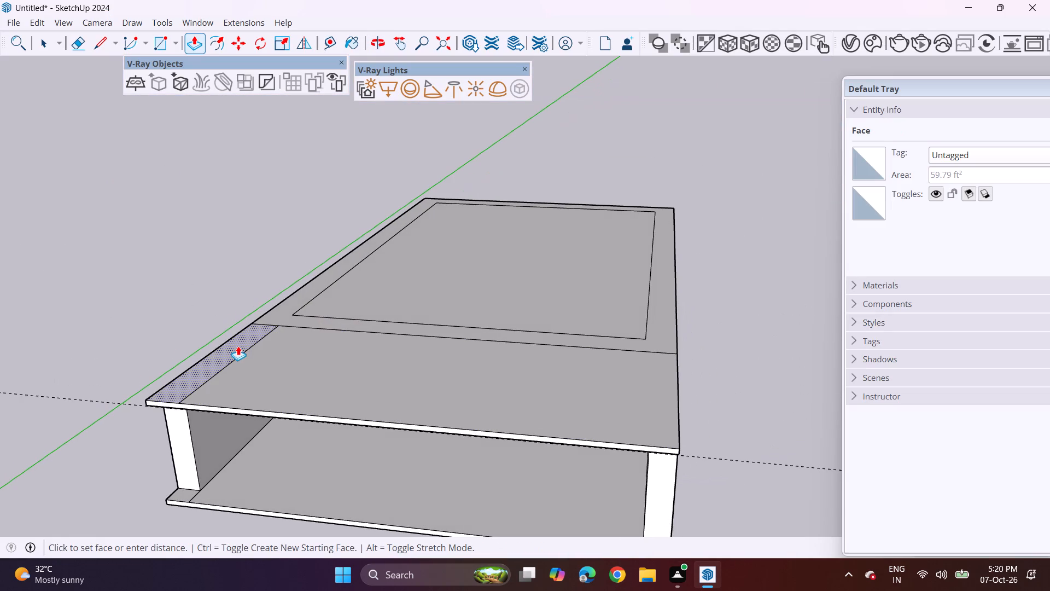
text(10)
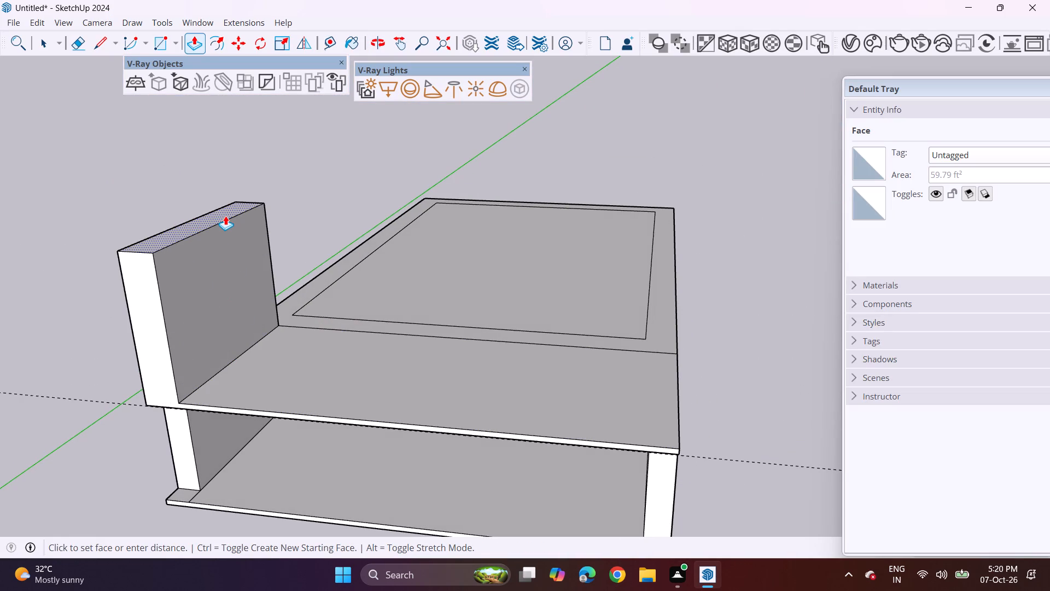
key(apostrophe)
key(Return)
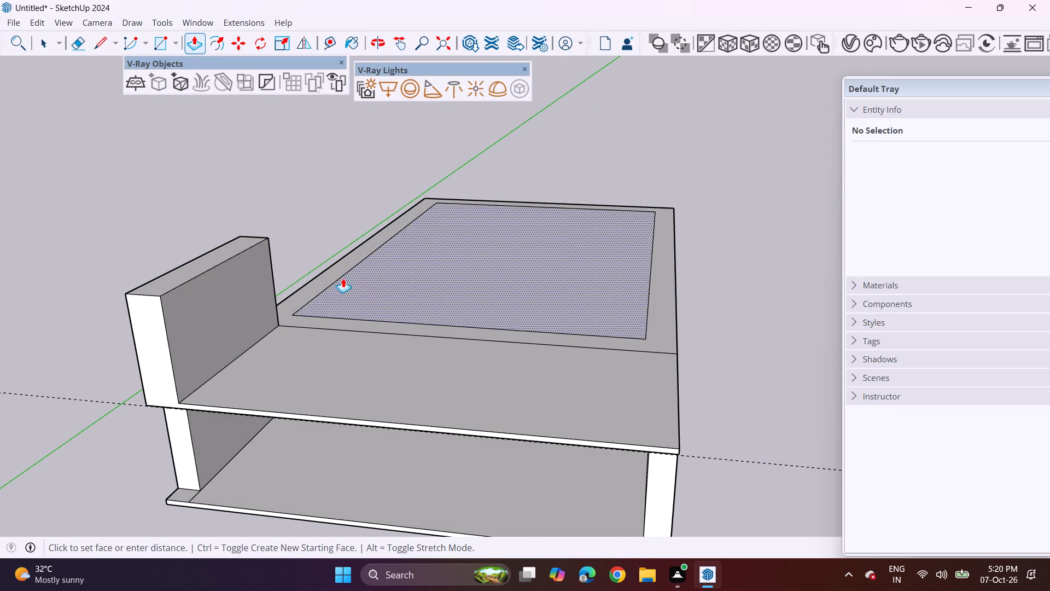
double_click(331, 263)
double_click(331, 269)
Draw a vertical line up the upper storey's front wall, from the slab to the wall top, in line with the dividing wall below.
middle_drag(439, 331, 534, 242)
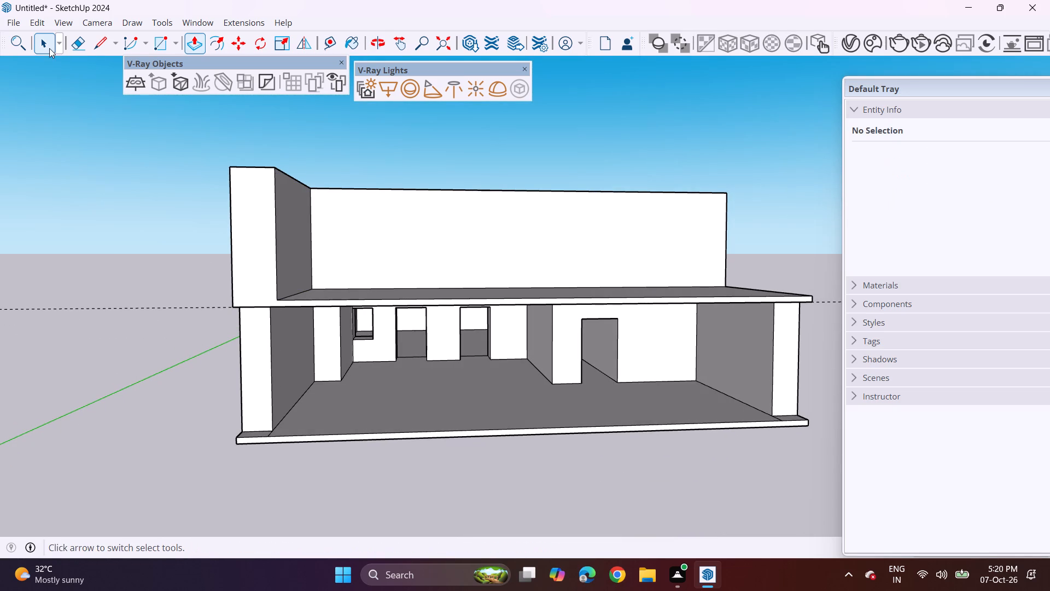
click(94, 40)
middle_drag(593, 249, 540, 263)
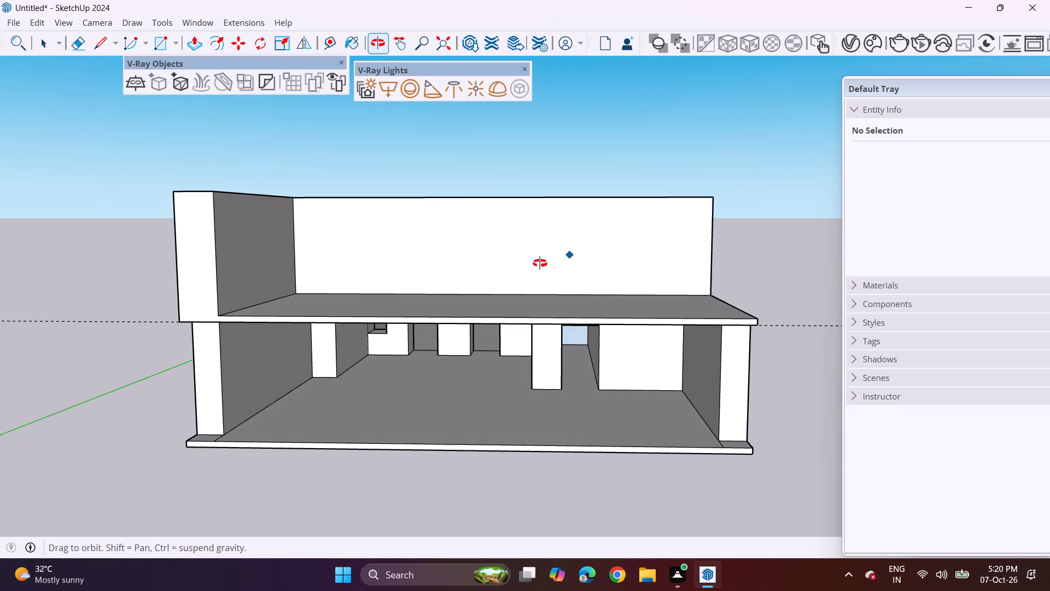
middle_drag(540, 263, 497, 288)
middle_drag(546, 315, 565, 295)
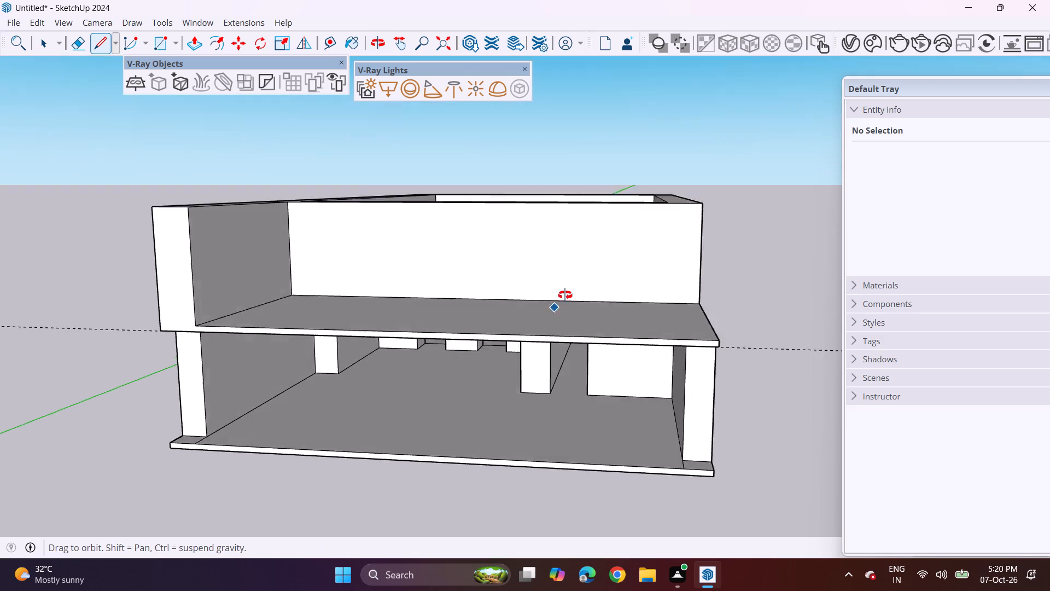
middle_drag(565, 295, 576, 275)
middle_drag(528, 302, 530, 300)
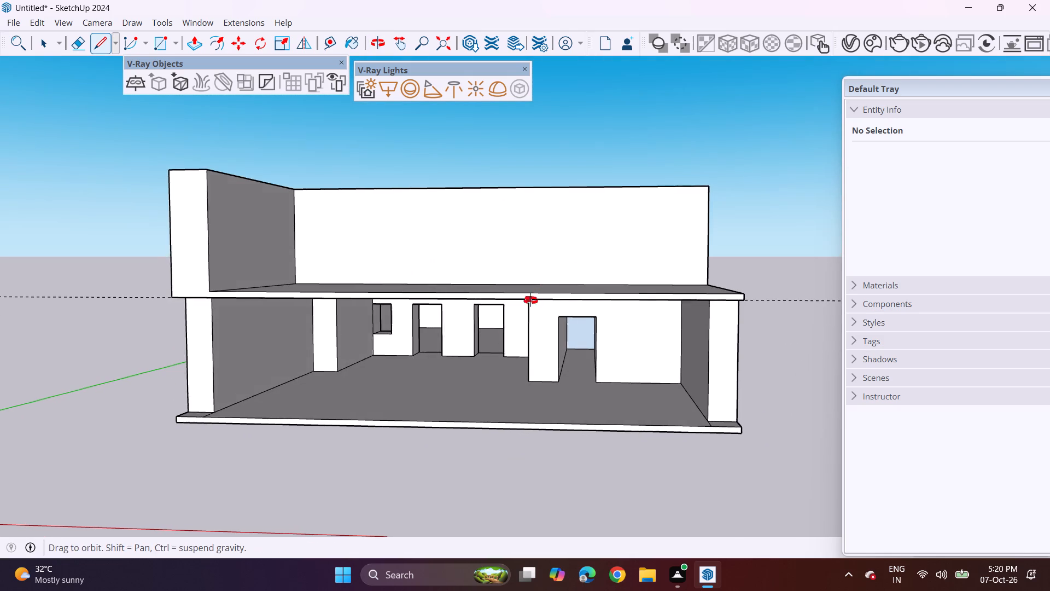
middle_drag(530, 300, 542, 247)
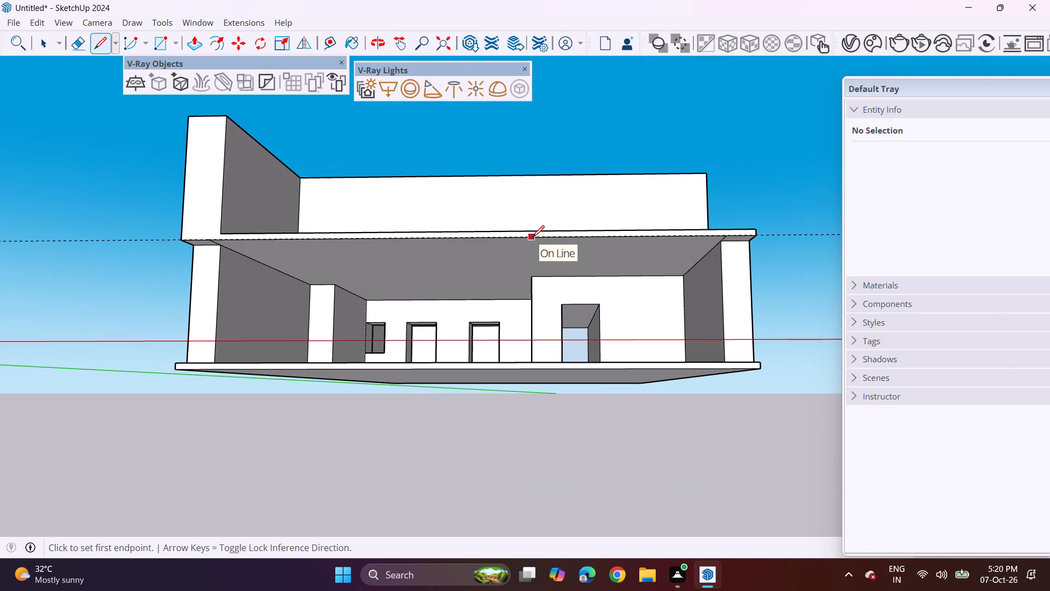
middle_drag(532, 237, 524, 306)
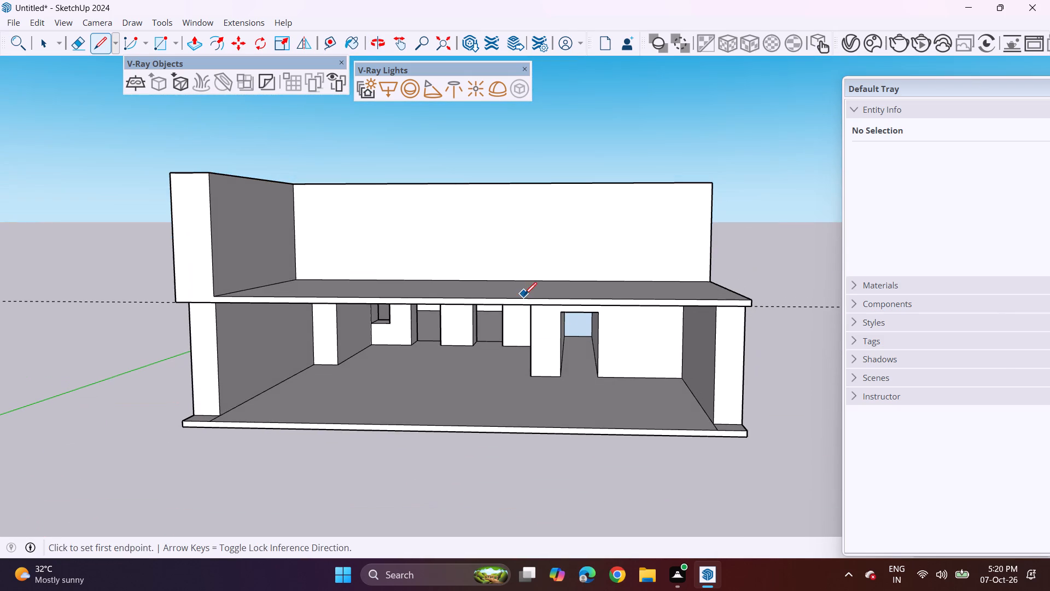
middle_drag(524, 294, 526, 326)
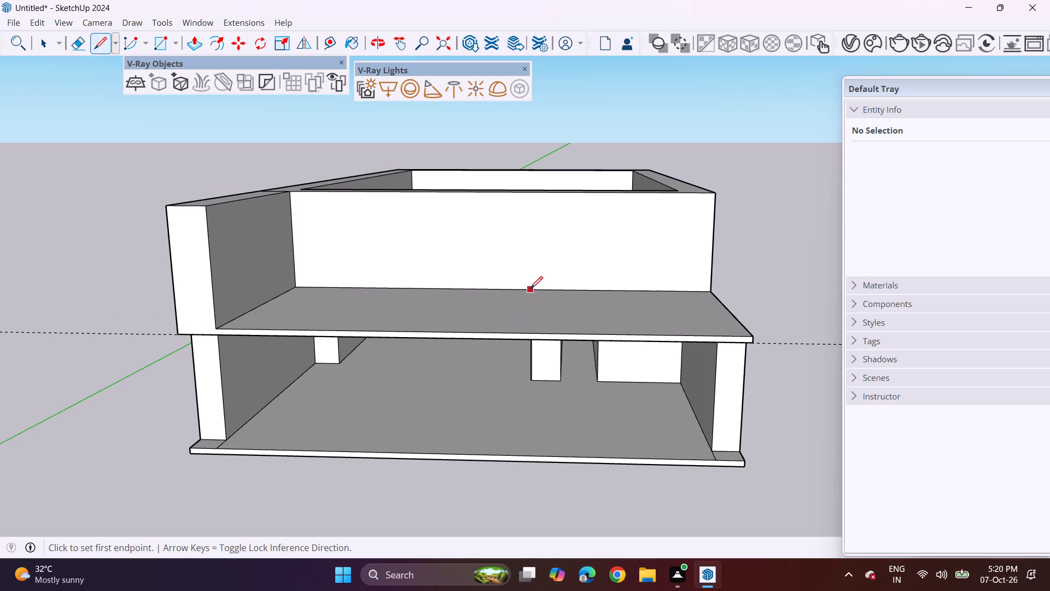
click(532, 287)
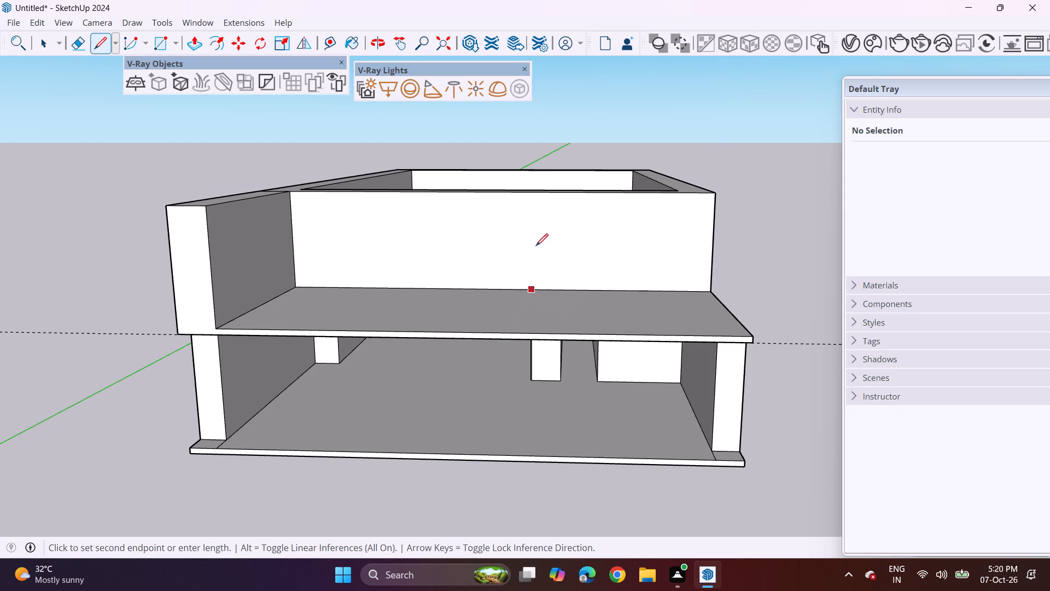
click(535, 189)
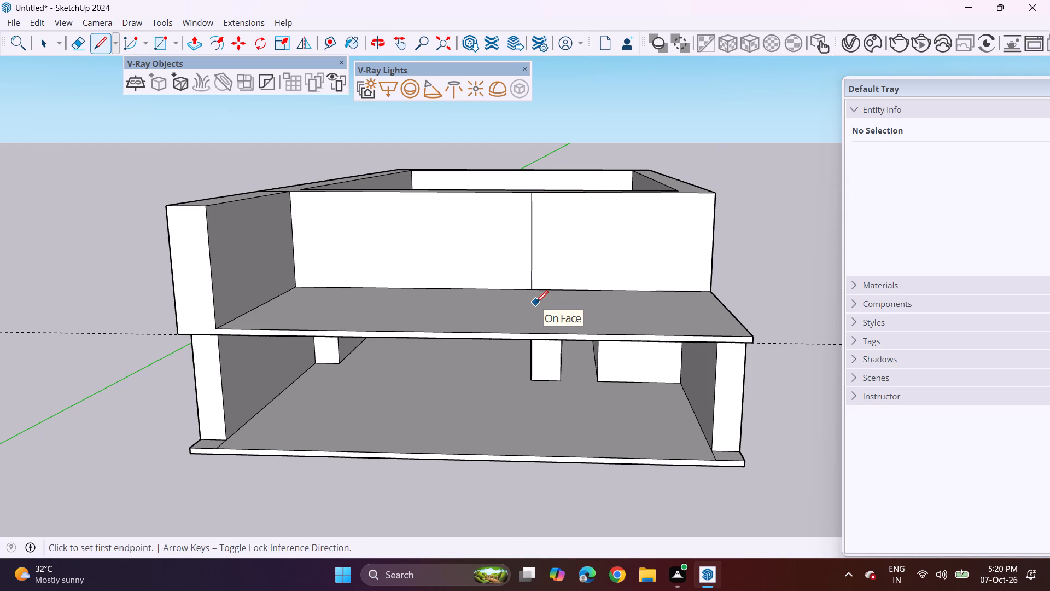
key(space)
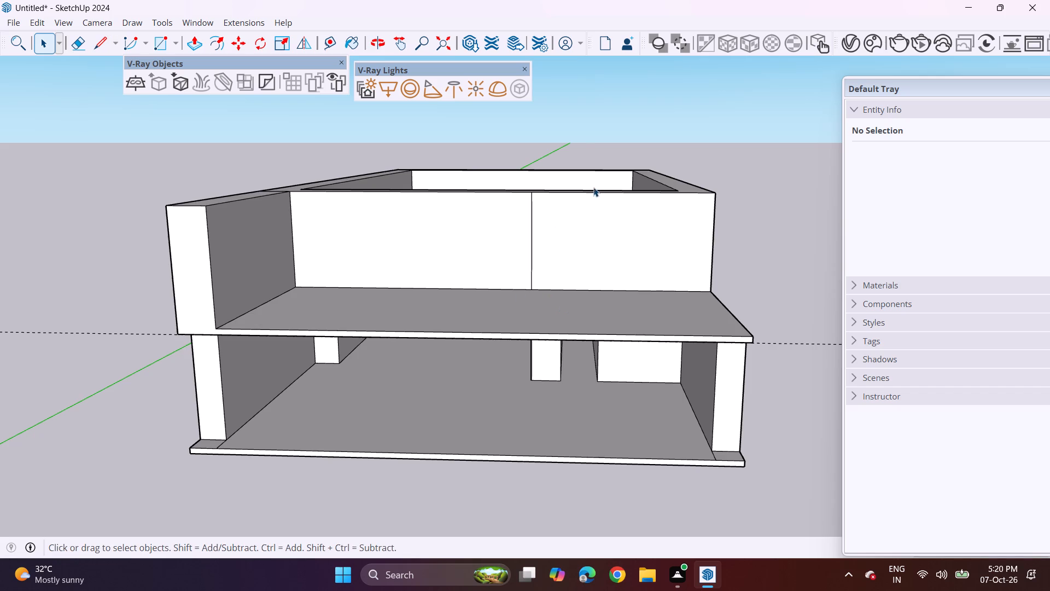
Draw a line across the upper wall's top, from the inner front corner farthest from the raised side strip to the outer edge.
middle_drag(592, 187, 439, 251)
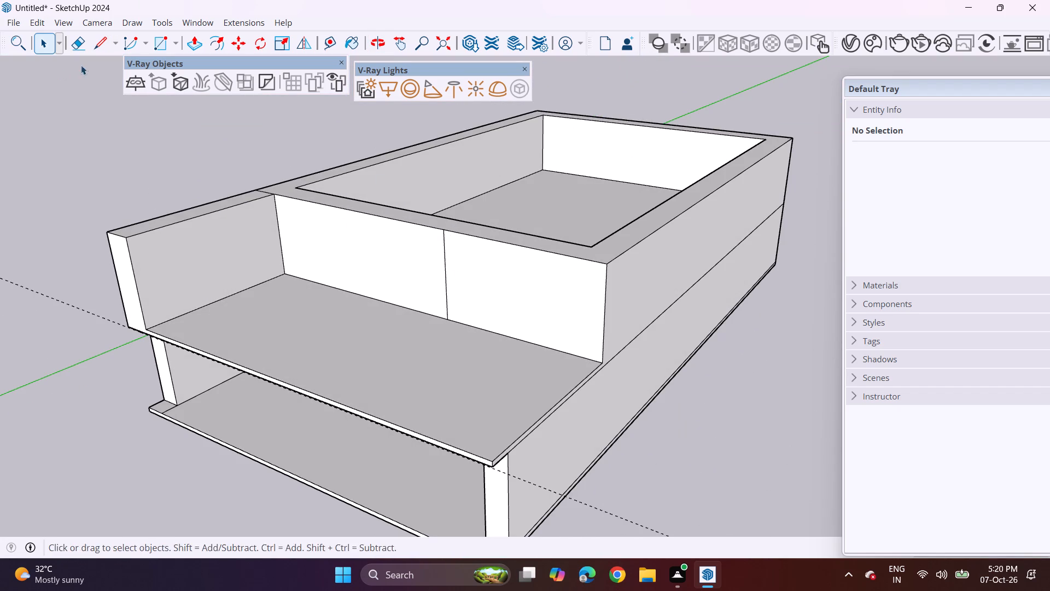
click(106, 43)
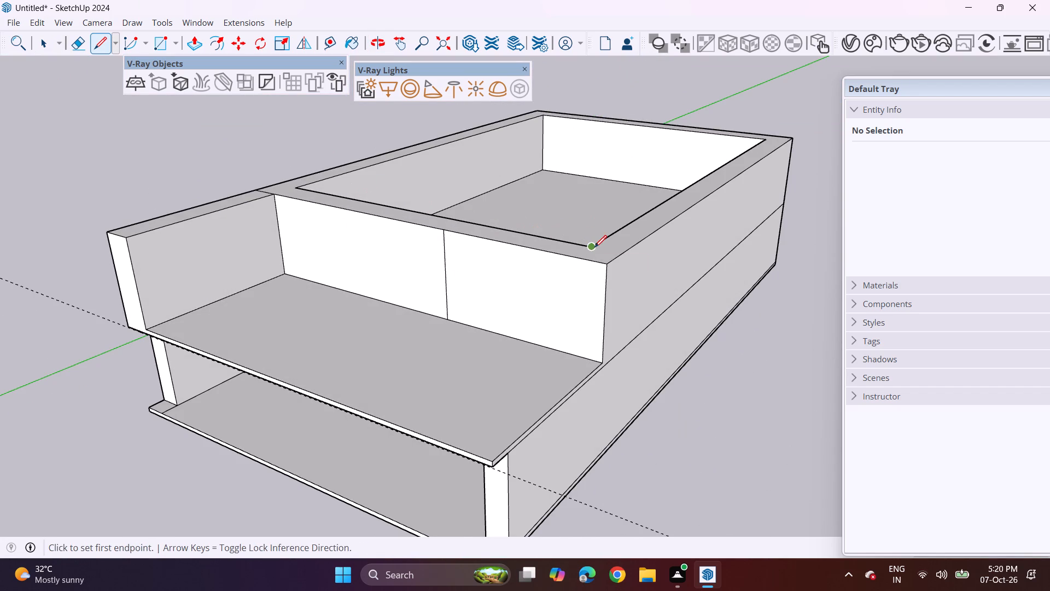
click(594, 247)
click(621, 252)
middle_drag(465, 268, 567, 245)
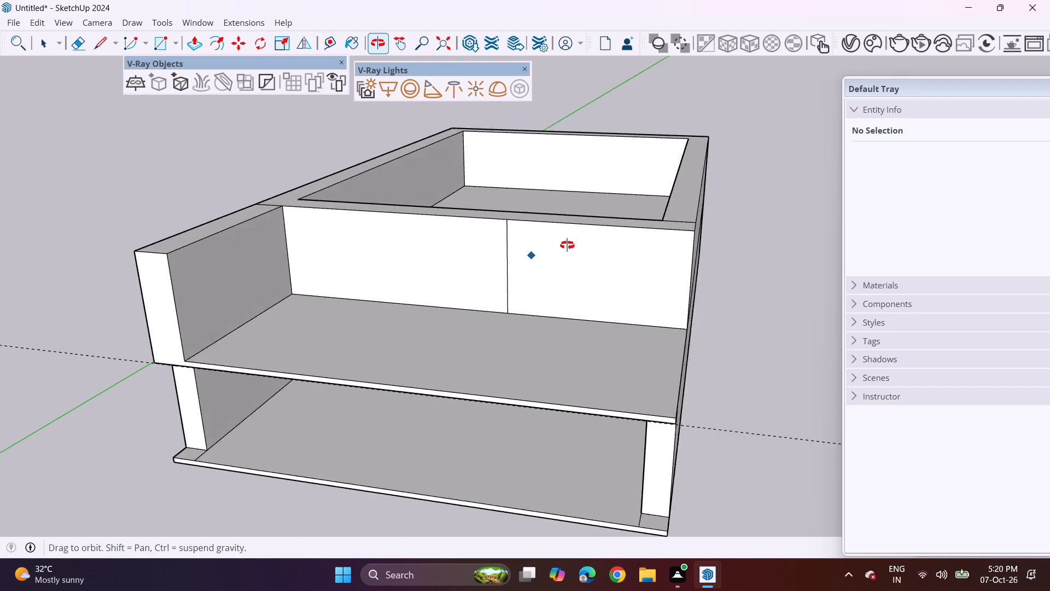
middle_drag(567, 245, 571, 234)
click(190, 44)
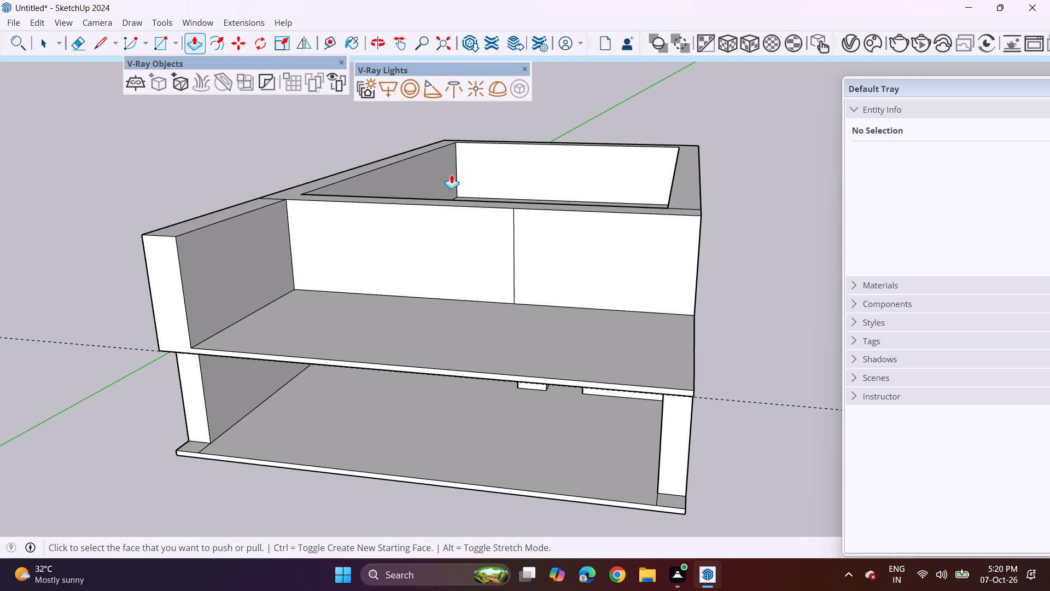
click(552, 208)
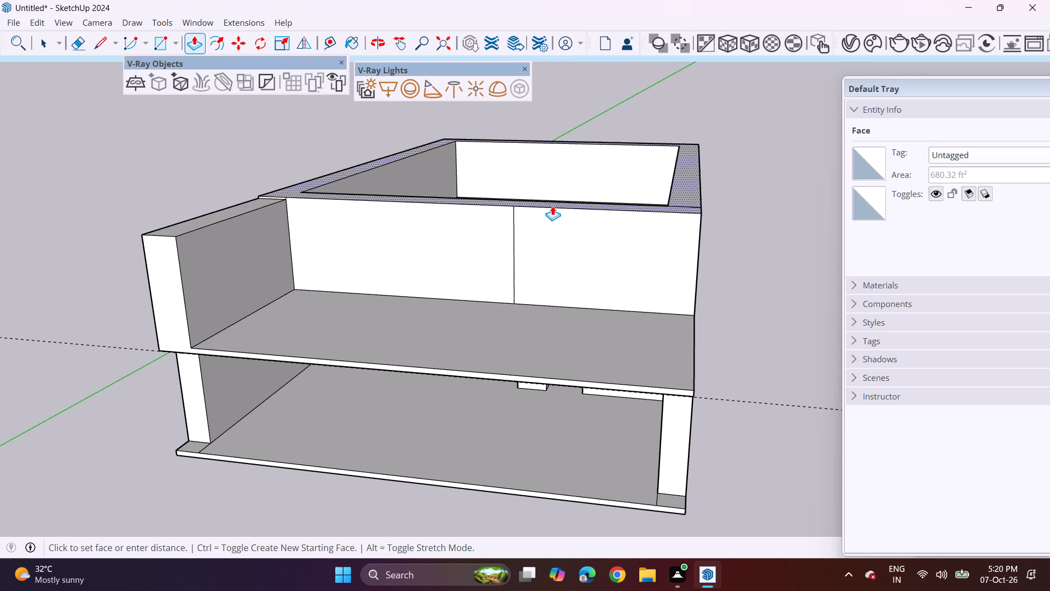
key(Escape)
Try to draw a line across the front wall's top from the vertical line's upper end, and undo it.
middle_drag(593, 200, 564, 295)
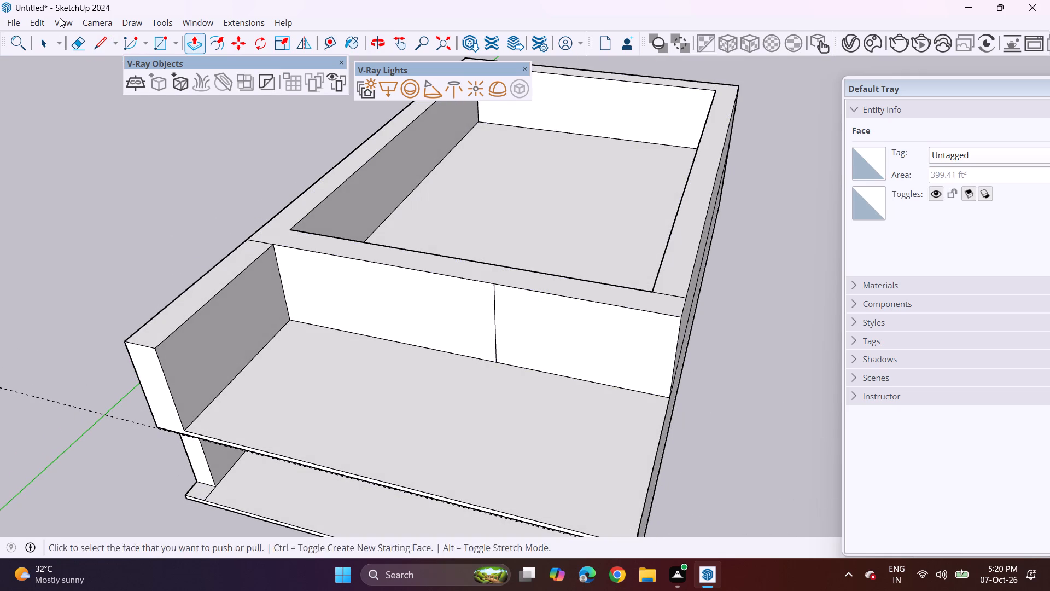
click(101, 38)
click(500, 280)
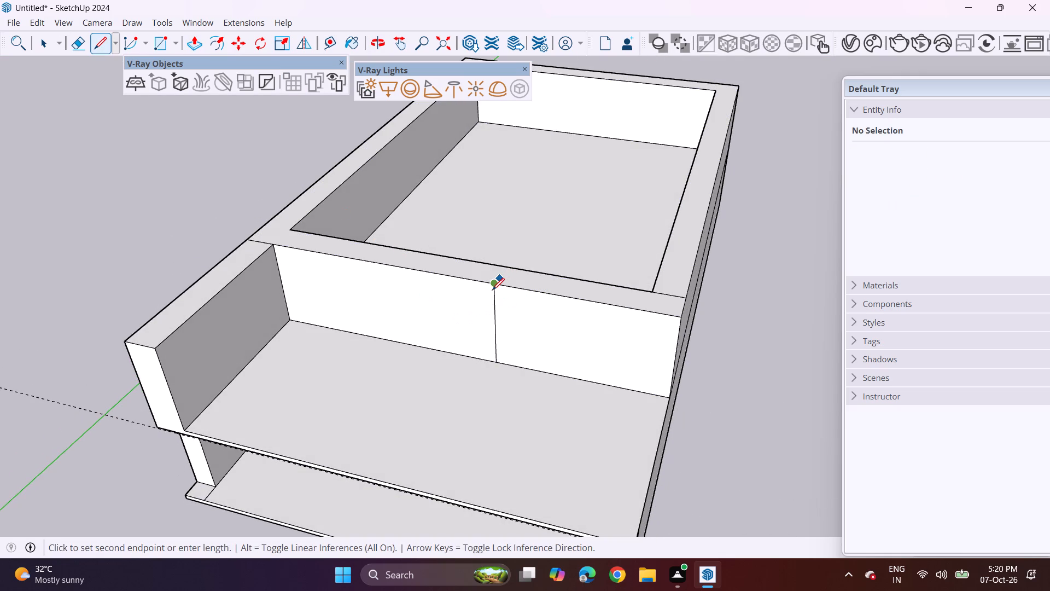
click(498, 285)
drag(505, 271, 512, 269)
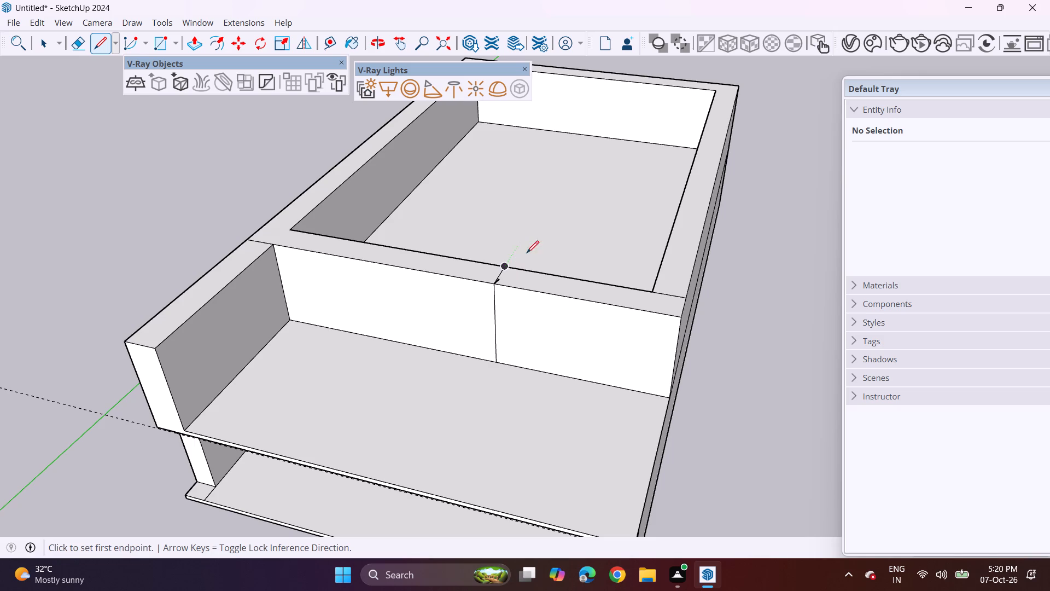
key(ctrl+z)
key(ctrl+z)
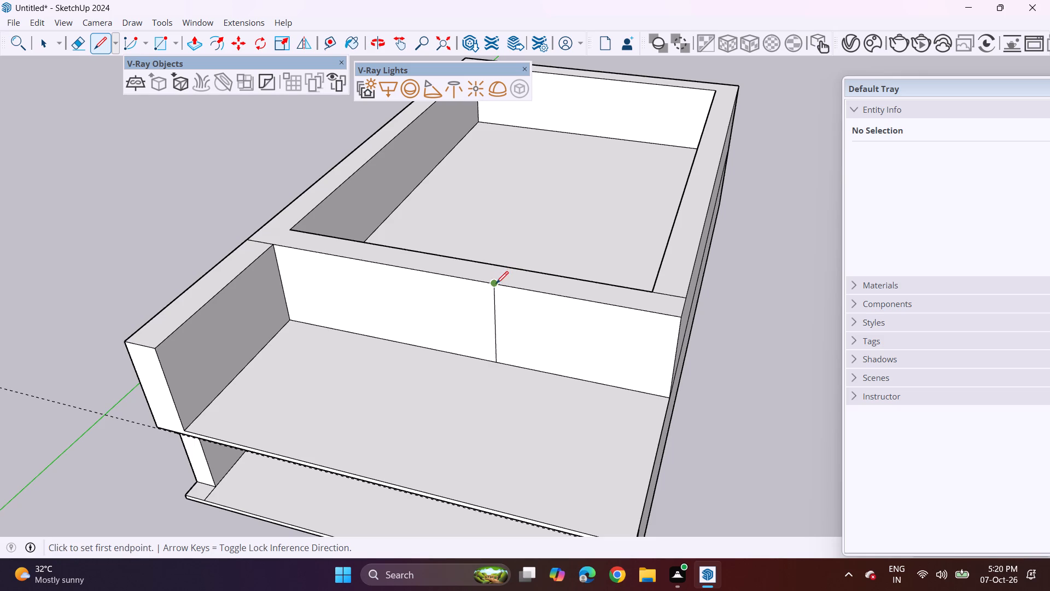
Draw a line across the front wall's top, from the vertical line's upper end to the inner edge.
click(496, 283)
click(506, 265)
key(space)
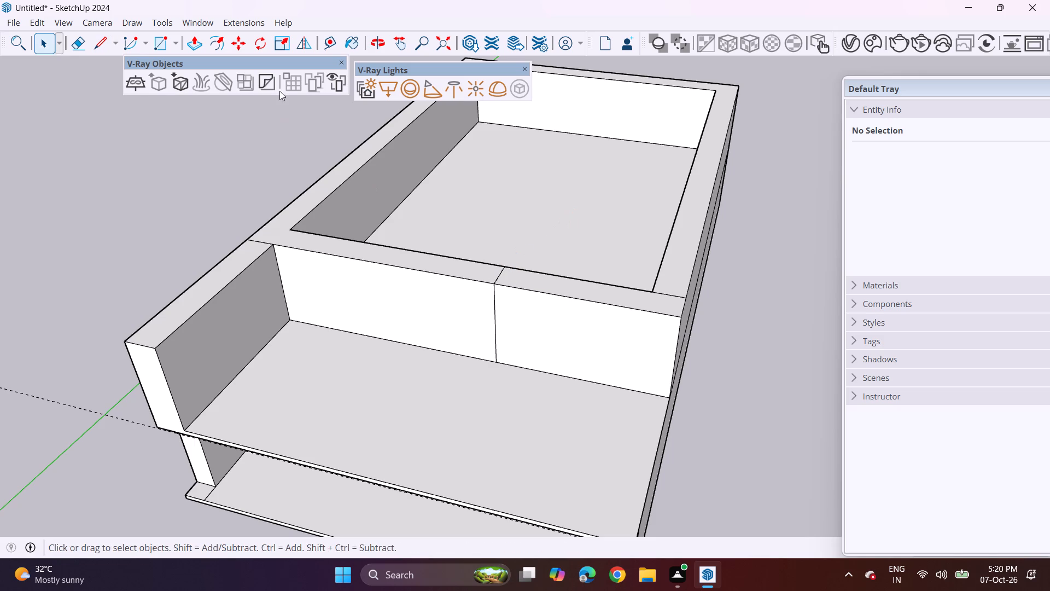
Raise the top of the separated front wall section, opposite the side strip, above the rest of the wall.
click(194, 43)
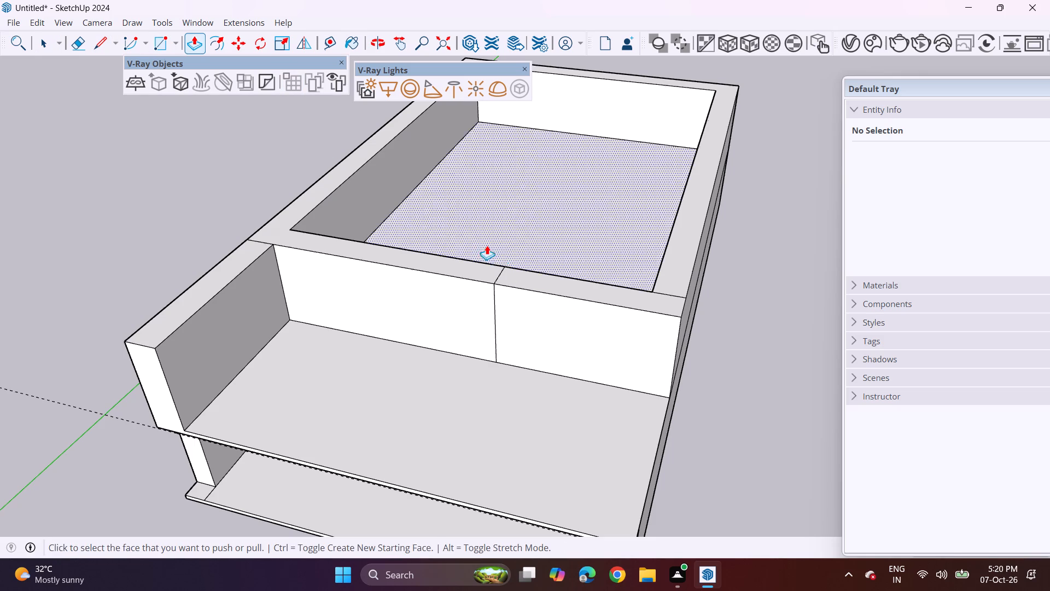
click(538, 286)
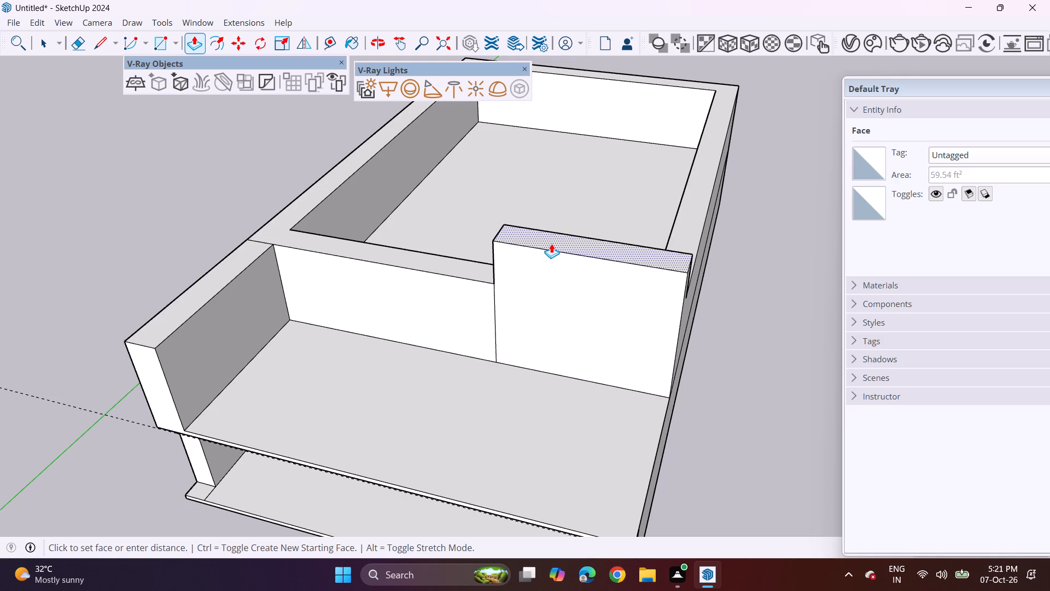
click(551, 244)
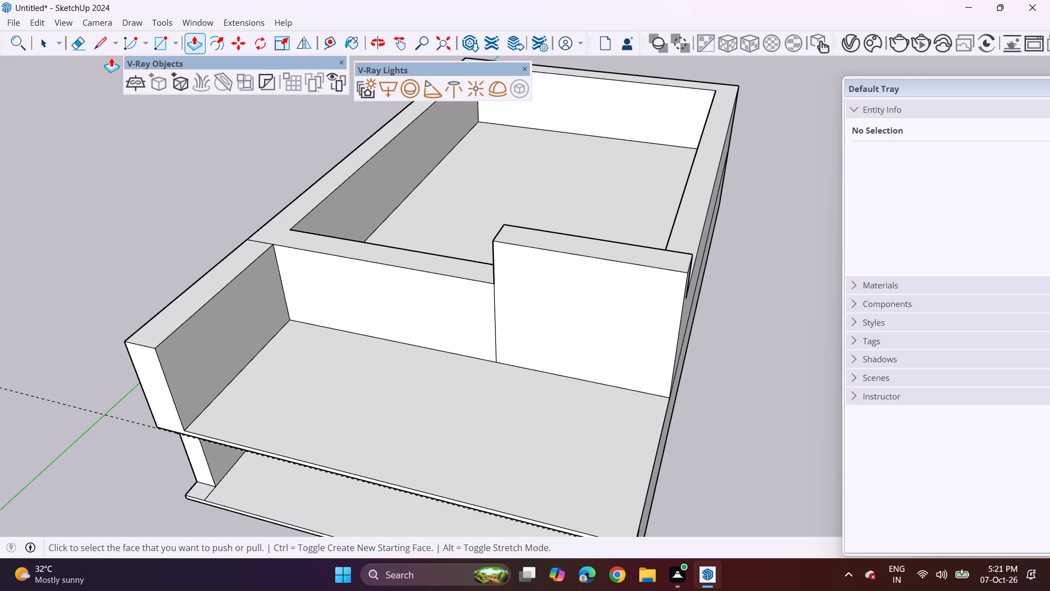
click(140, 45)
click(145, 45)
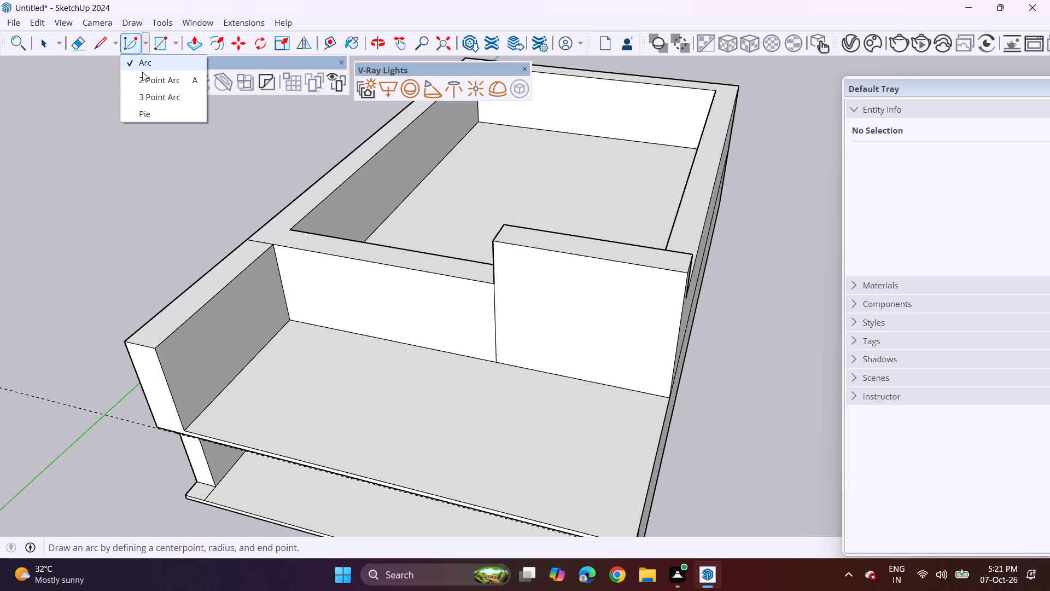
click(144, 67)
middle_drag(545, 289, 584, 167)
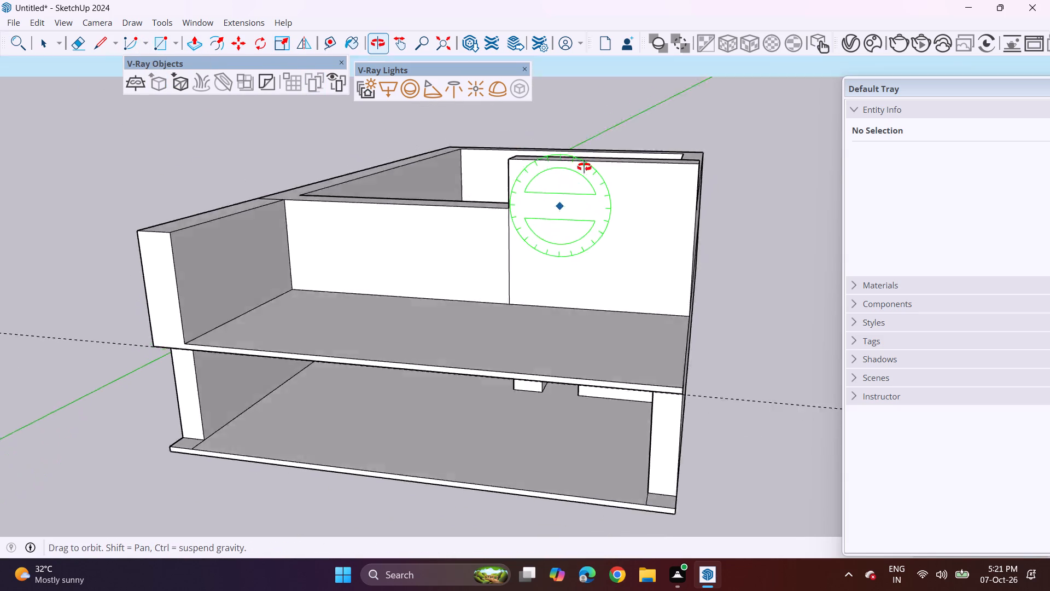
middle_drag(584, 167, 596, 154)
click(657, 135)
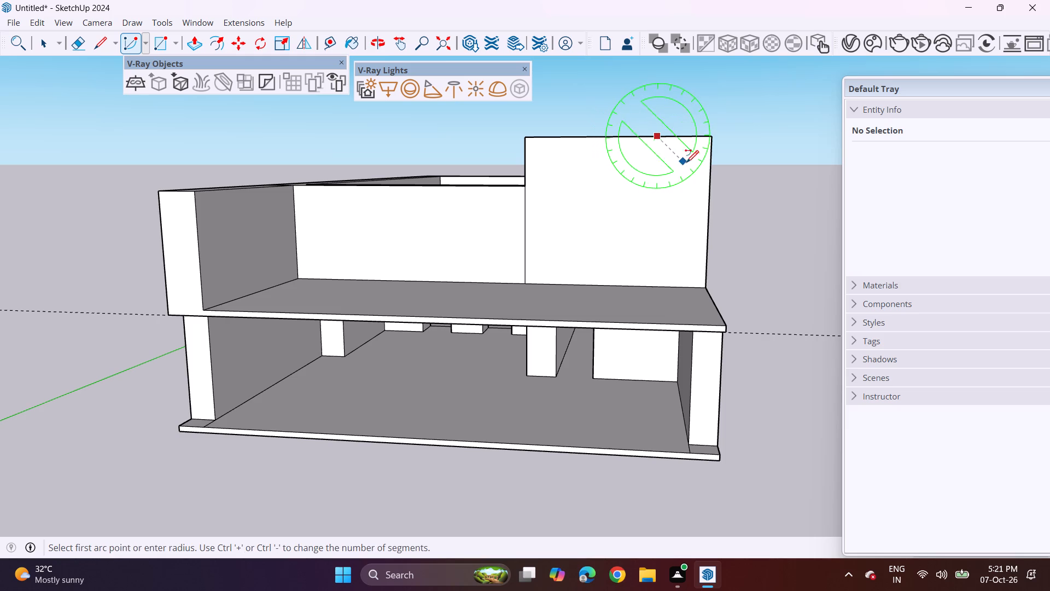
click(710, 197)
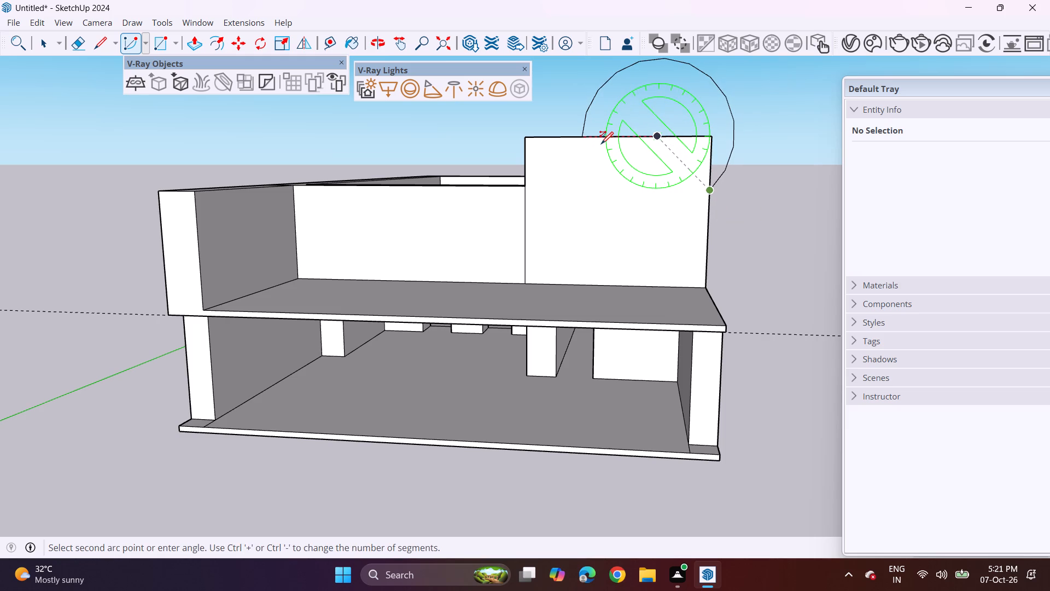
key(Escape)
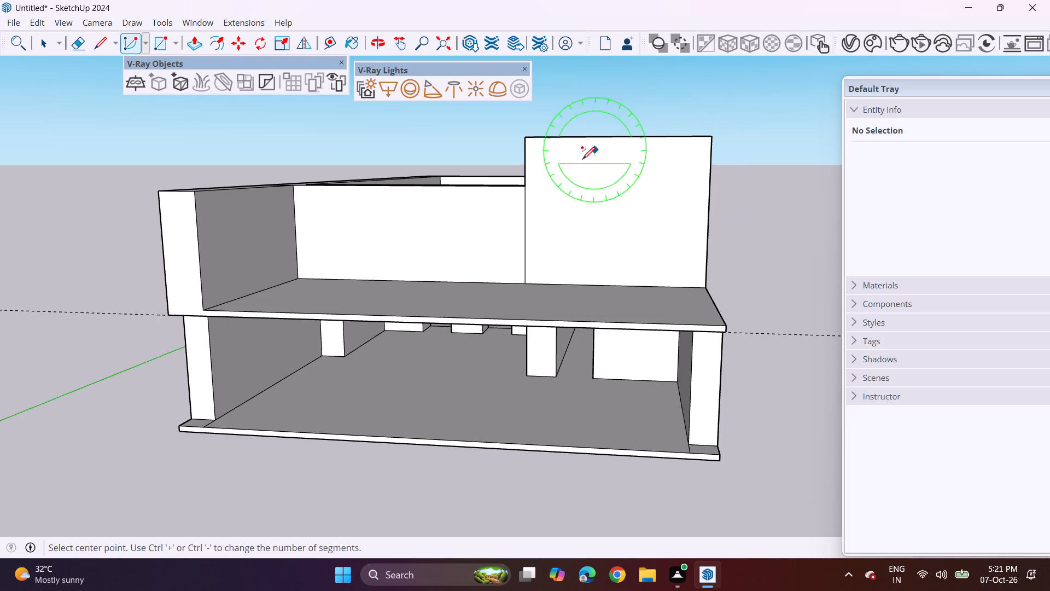
Draw a two-point arc tangent to the edges across the raised front wall's upper outer corner, from its top edge to its outer side edge.
click(148, 51)
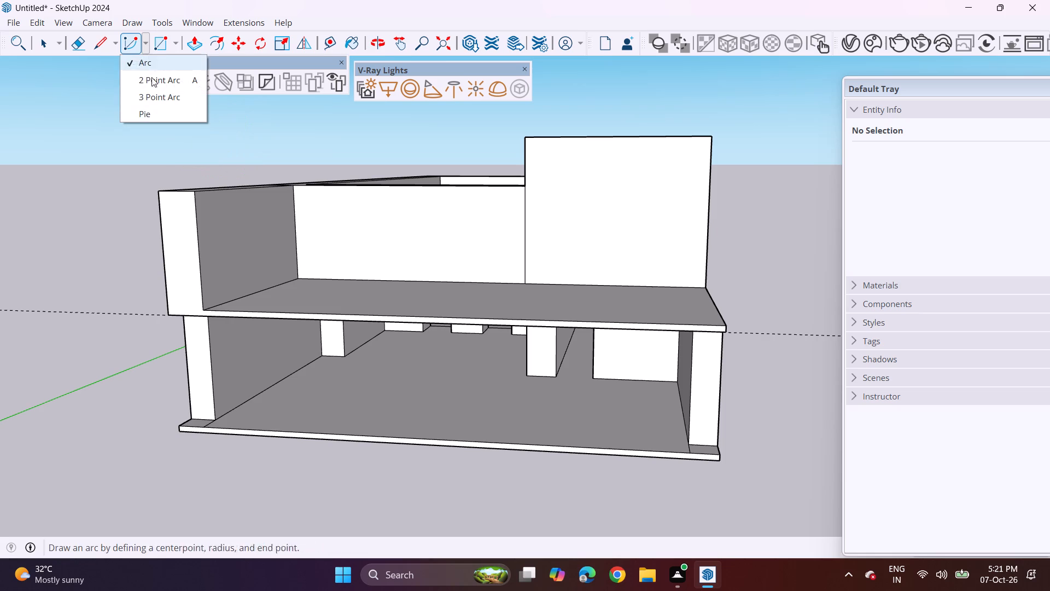
click(153, 84)
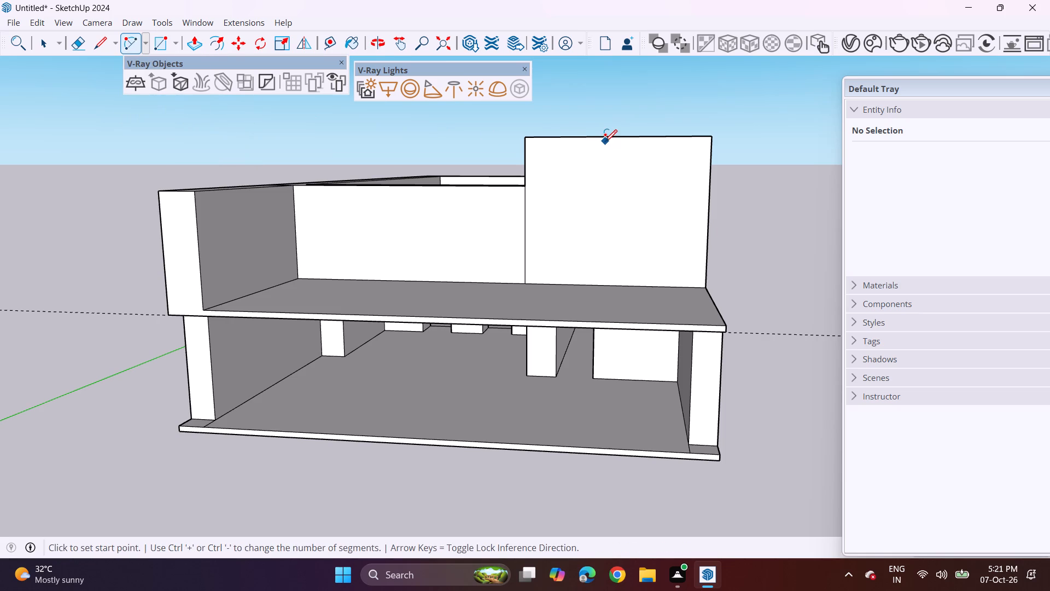
click(605, 138)
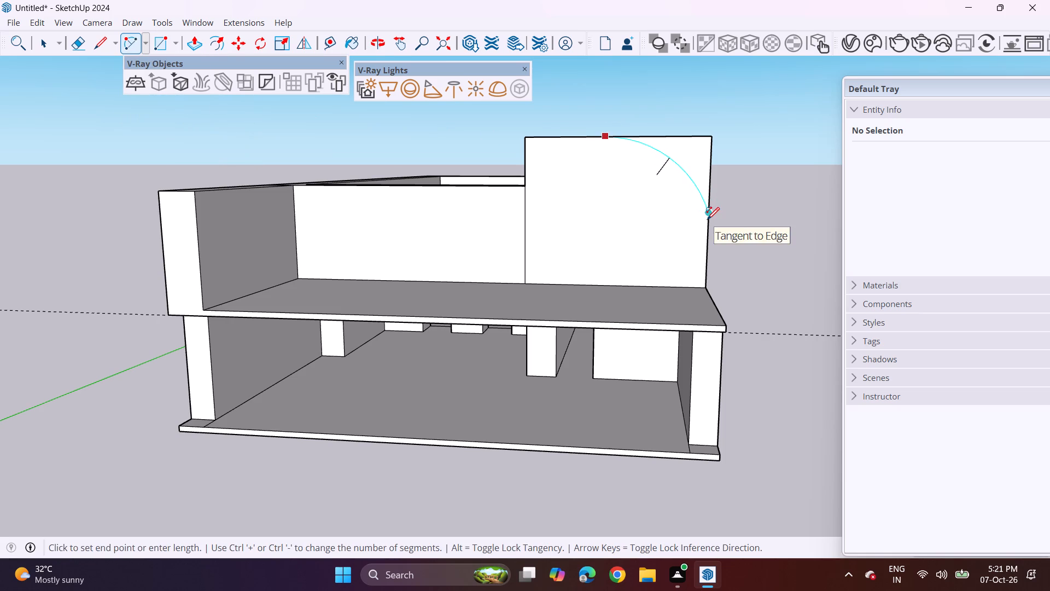
click(707, 219)
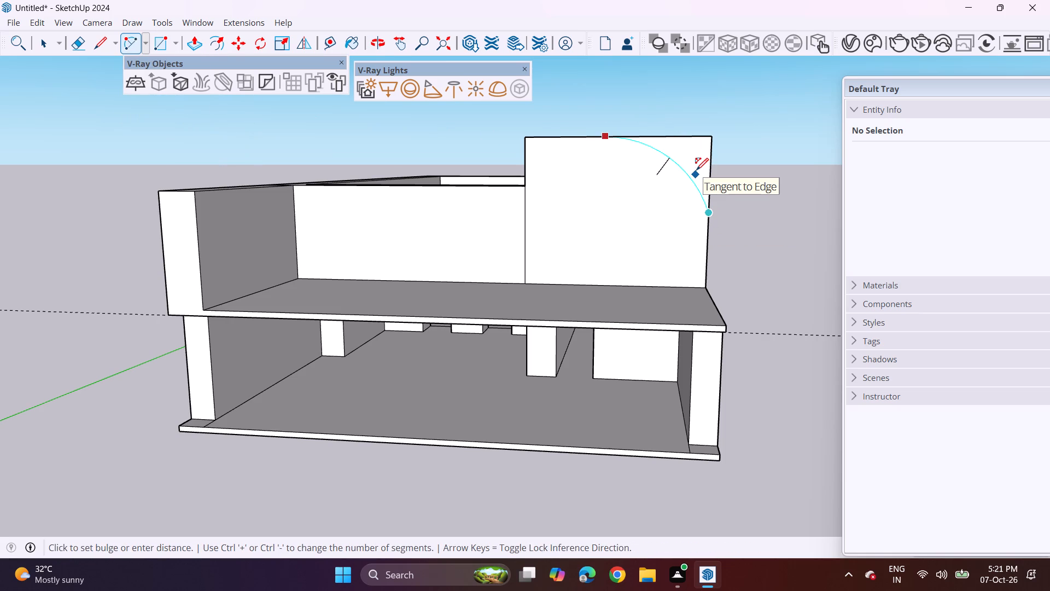
click(695, 173)
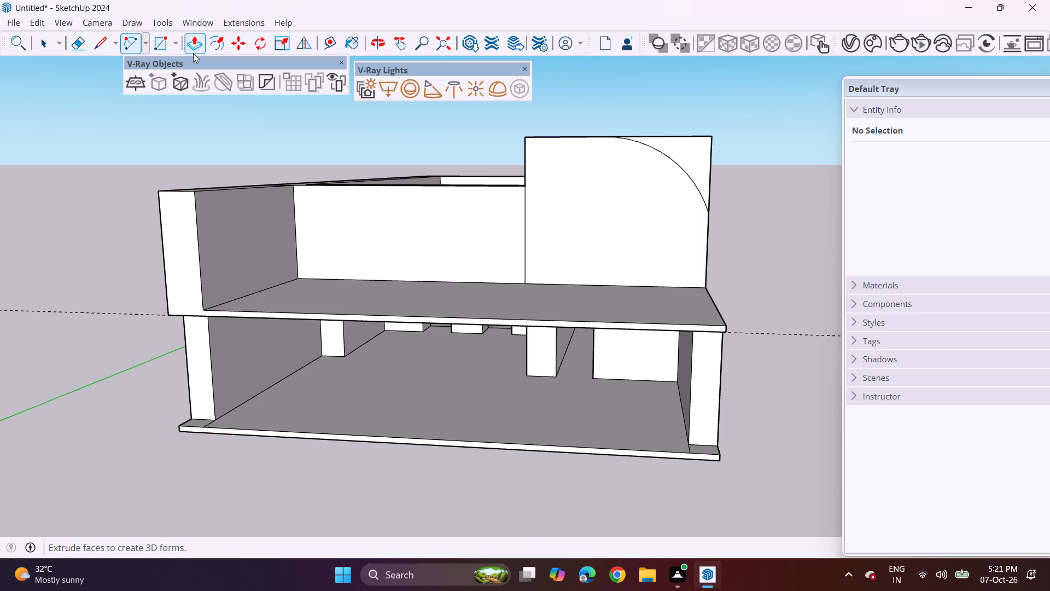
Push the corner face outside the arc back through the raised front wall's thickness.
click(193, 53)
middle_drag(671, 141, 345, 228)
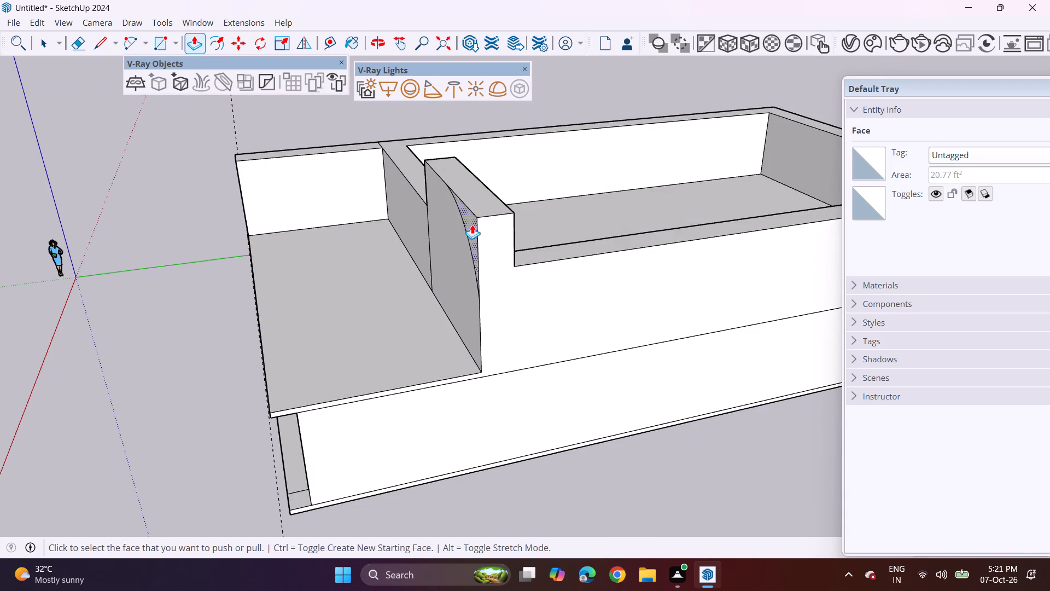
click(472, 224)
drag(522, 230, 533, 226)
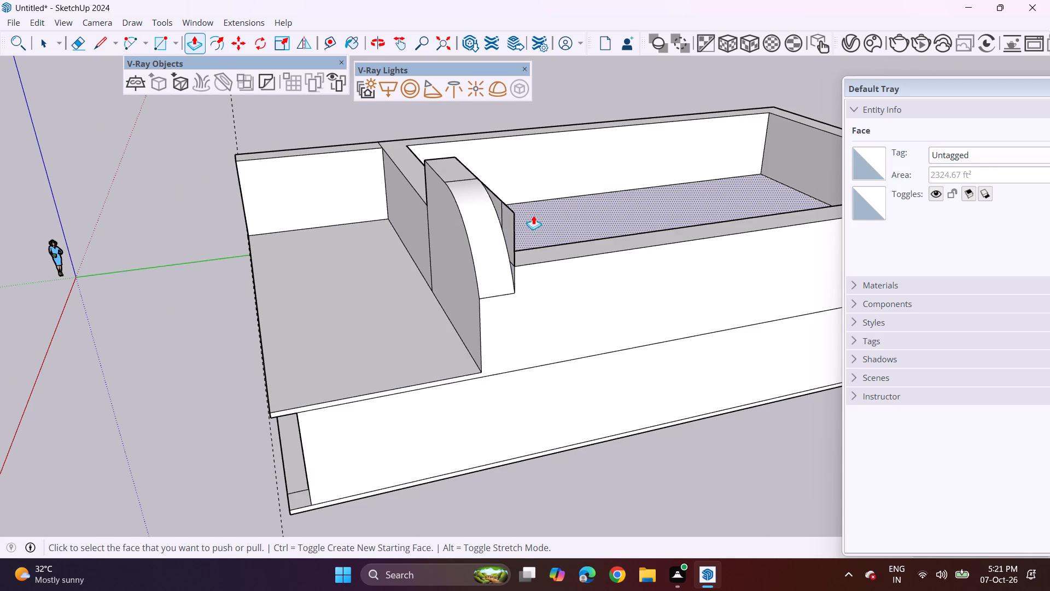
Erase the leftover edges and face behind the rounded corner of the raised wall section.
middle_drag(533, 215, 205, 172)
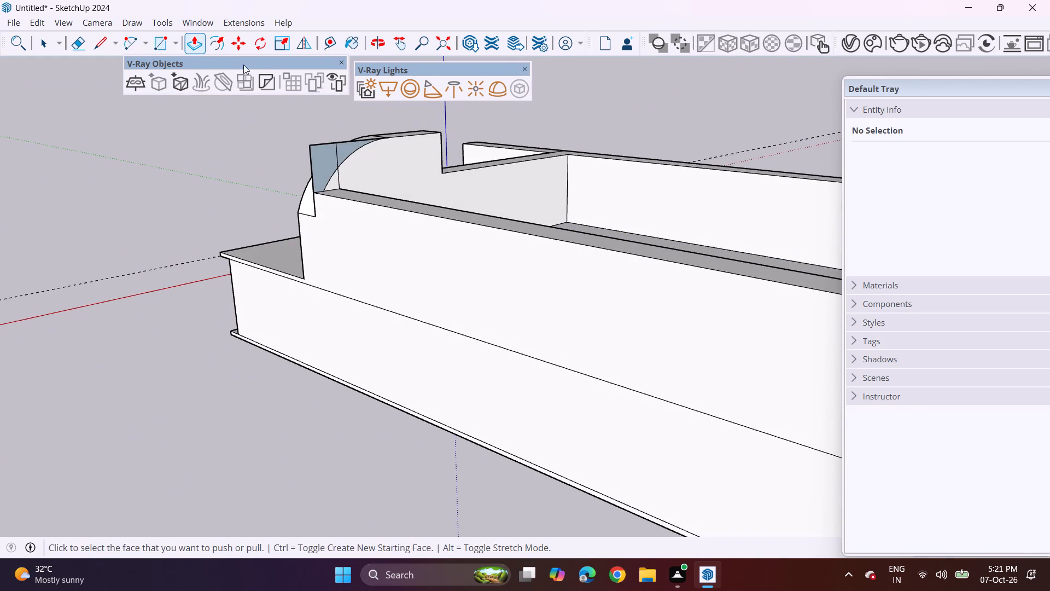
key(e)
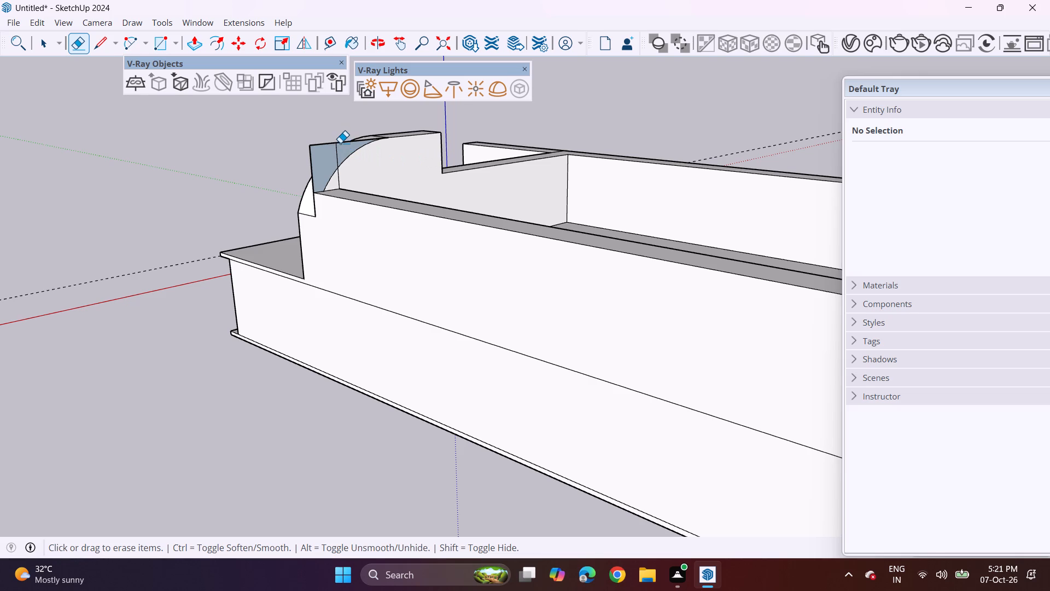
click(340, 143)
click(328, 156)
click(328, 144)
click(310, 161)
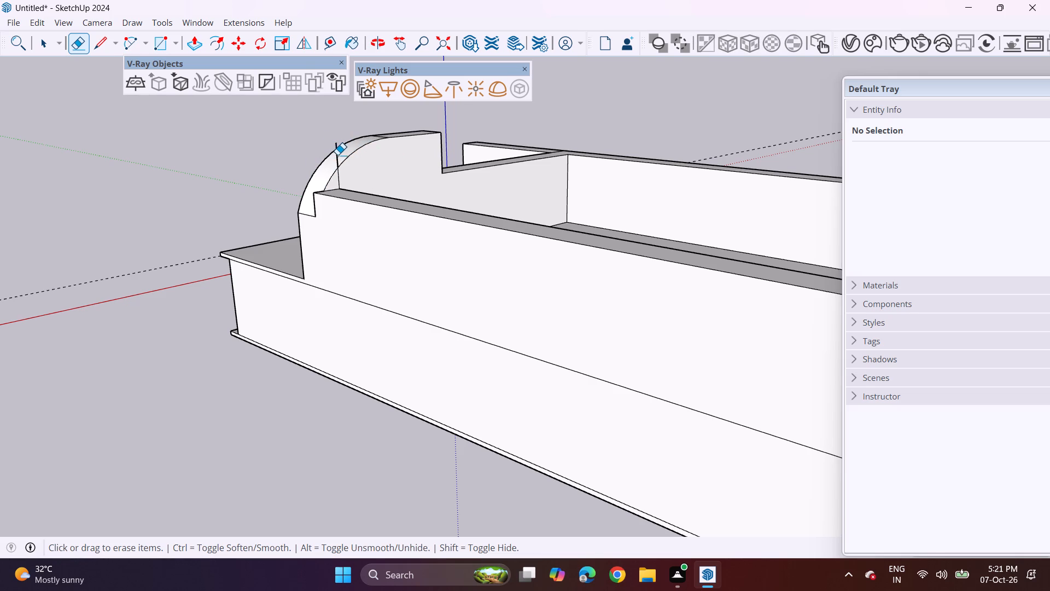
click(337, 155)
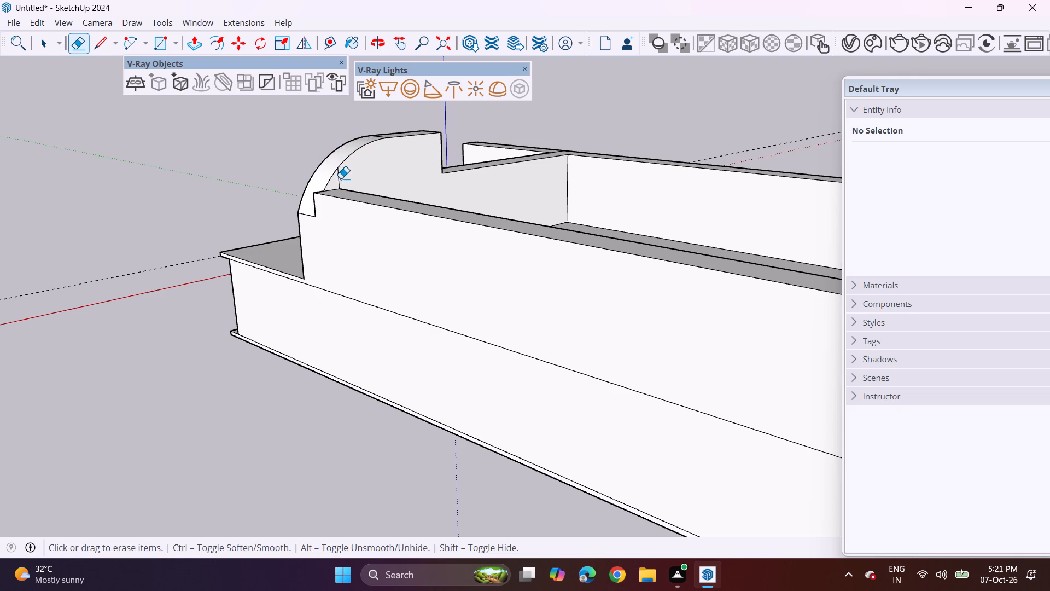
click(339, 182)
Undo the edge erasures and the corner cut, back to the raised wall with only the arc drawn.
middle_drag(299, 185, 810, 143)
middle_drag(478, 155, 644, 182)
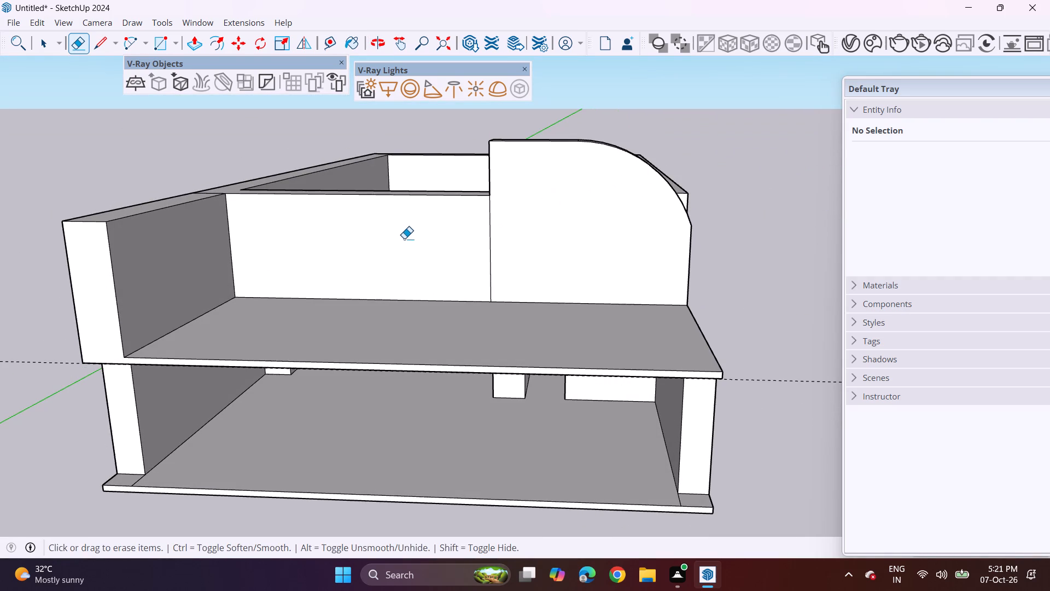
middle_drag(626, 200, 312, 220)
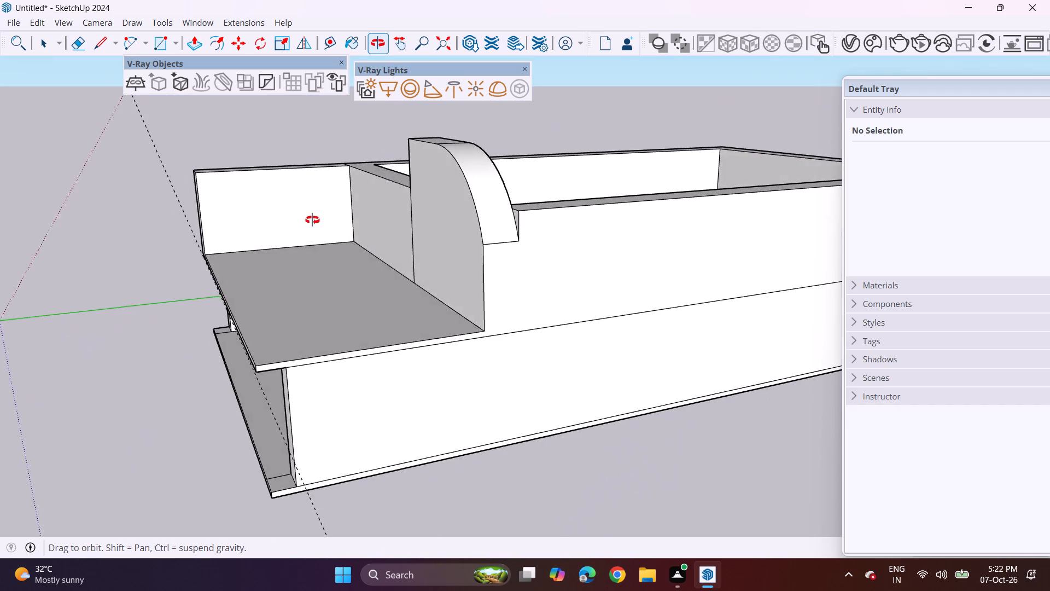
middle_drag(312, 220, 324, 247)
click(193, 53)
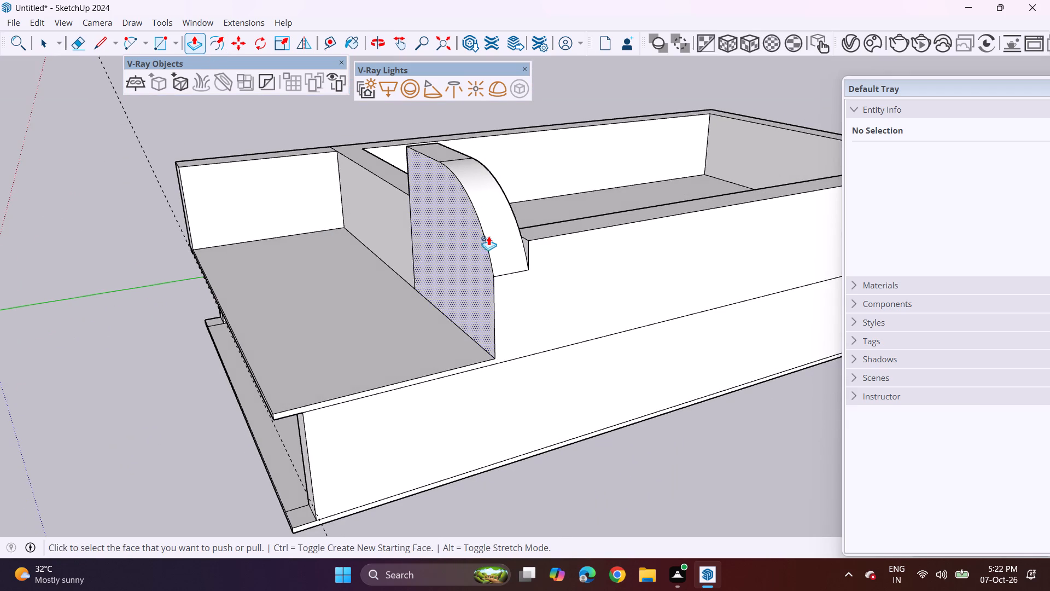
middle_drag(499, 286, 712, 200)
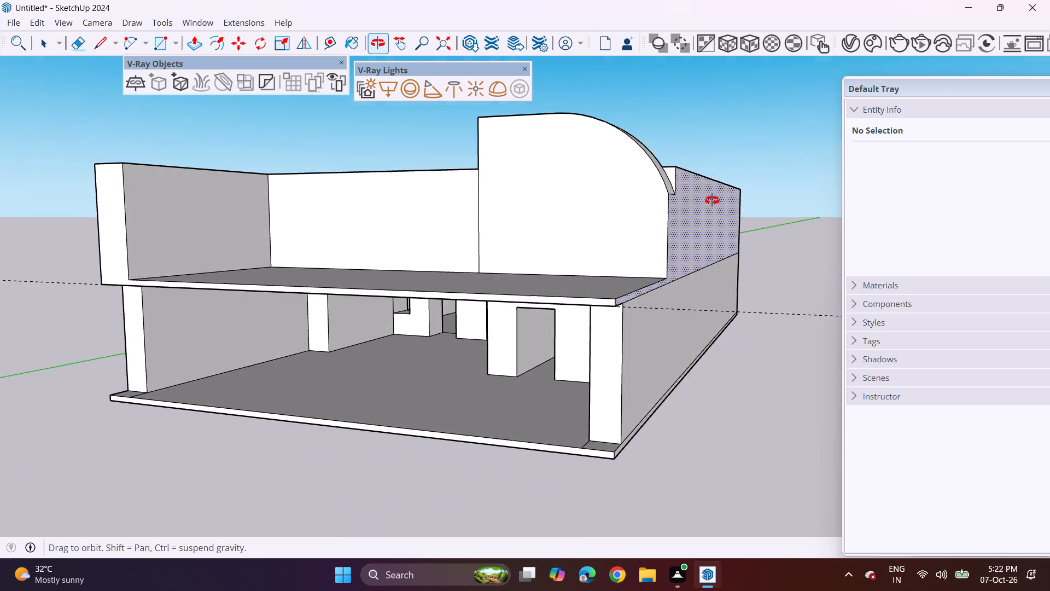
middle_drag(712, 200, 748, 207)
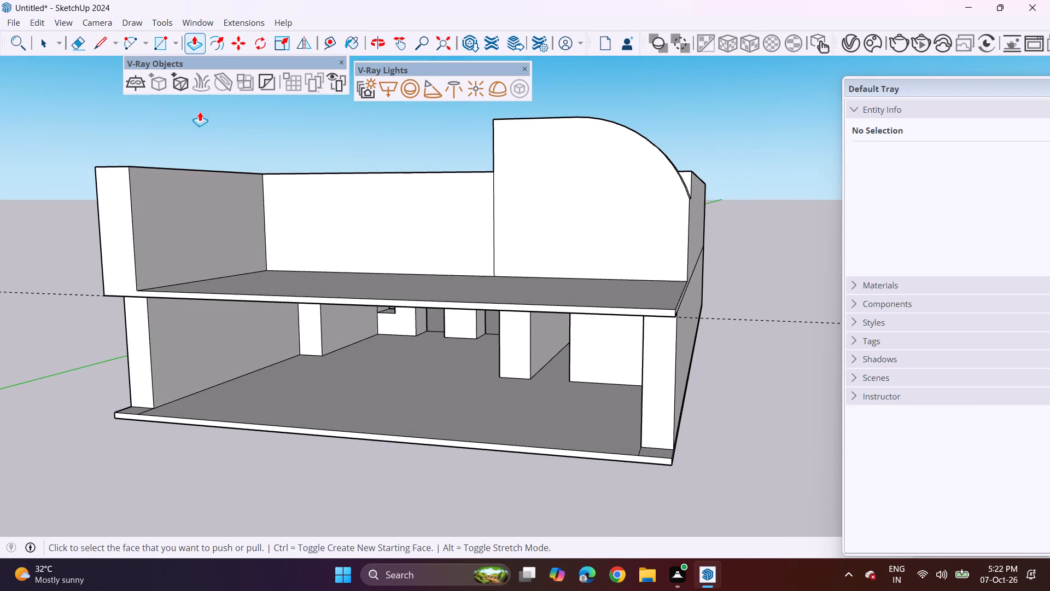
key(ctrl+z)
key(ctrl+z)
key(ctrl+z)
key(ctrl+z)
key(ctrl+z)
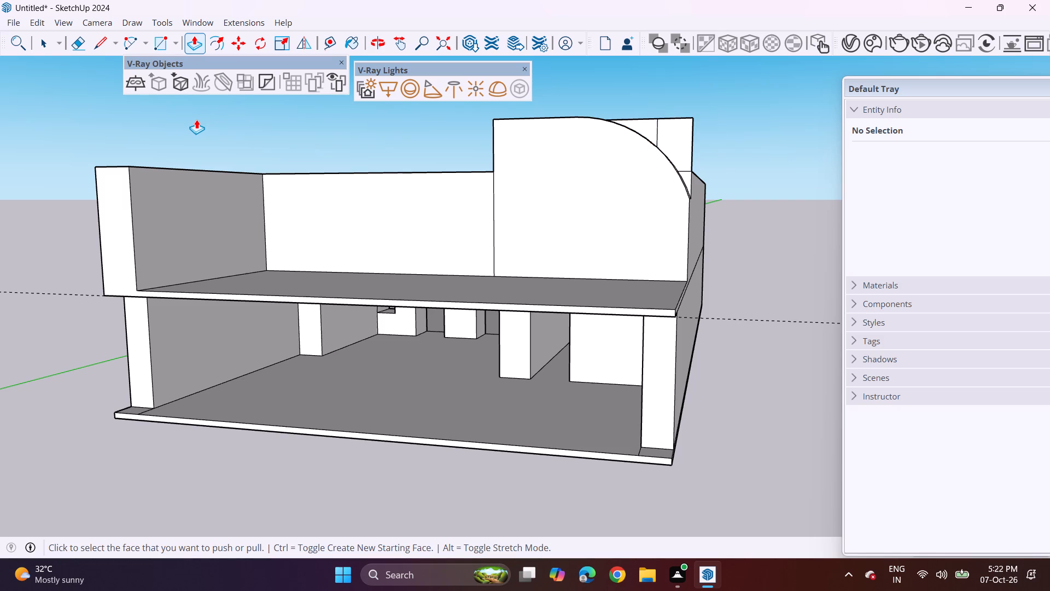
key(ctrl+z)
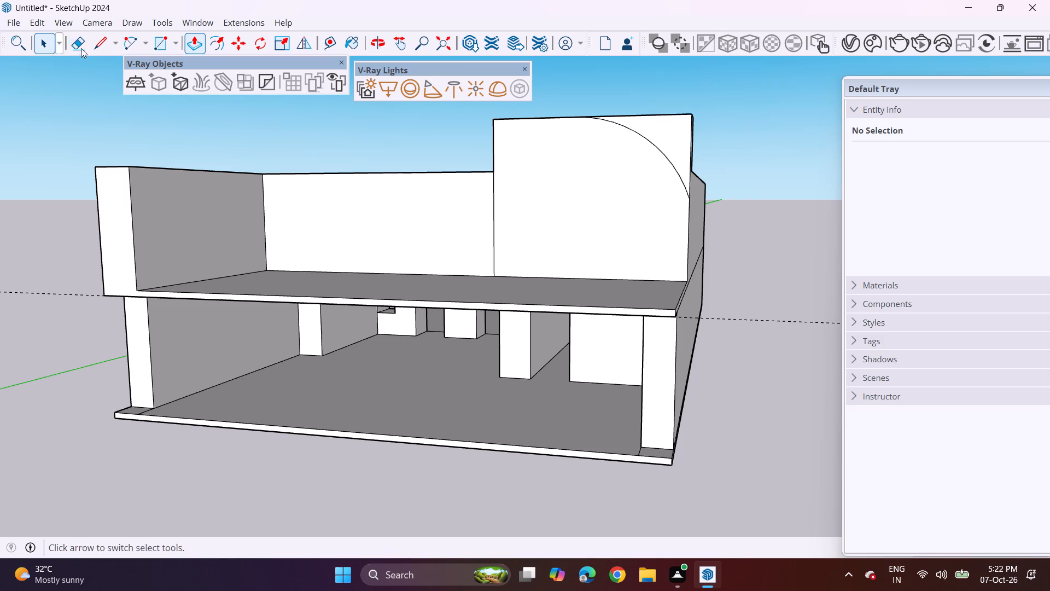
Draw a vertical line from the lower part of the arc down to the base of the raised front wall, near its outer edge.
click(96, 52)
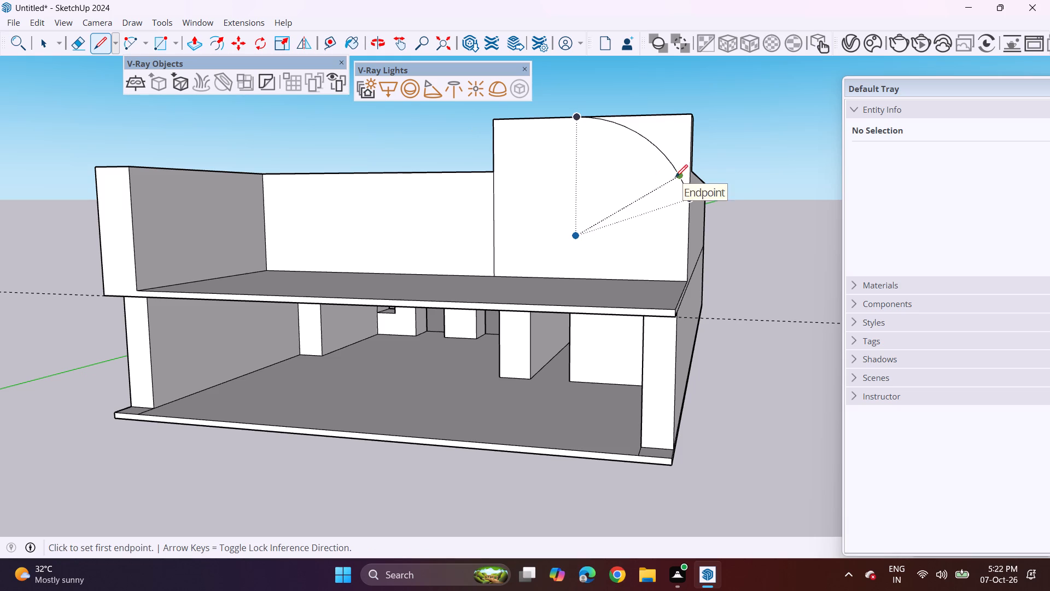
click(673, 161)
drag(673, 161, 672, 175)
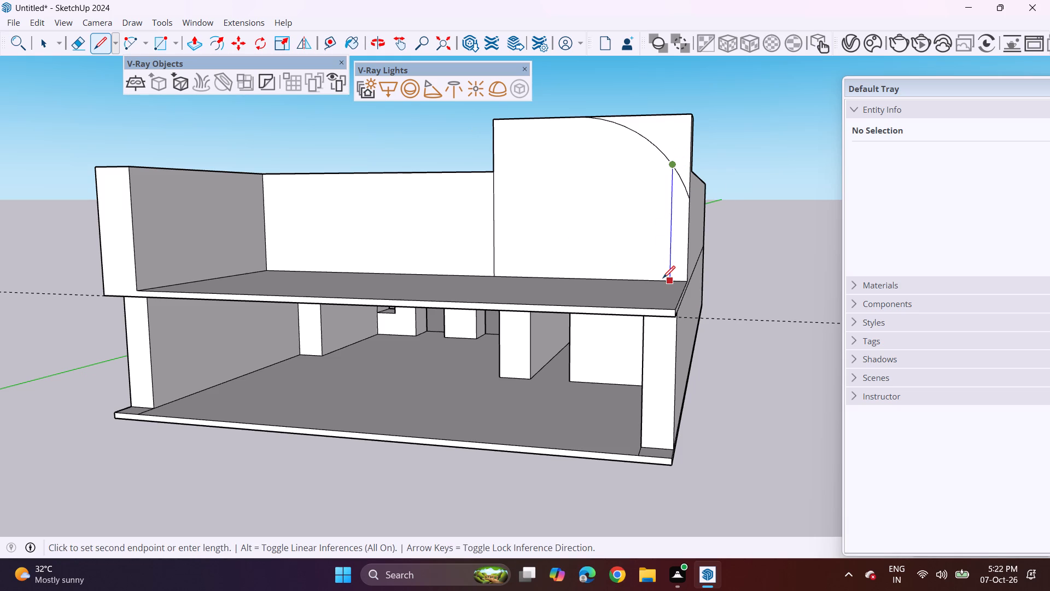
click(663, 278)
key(space)
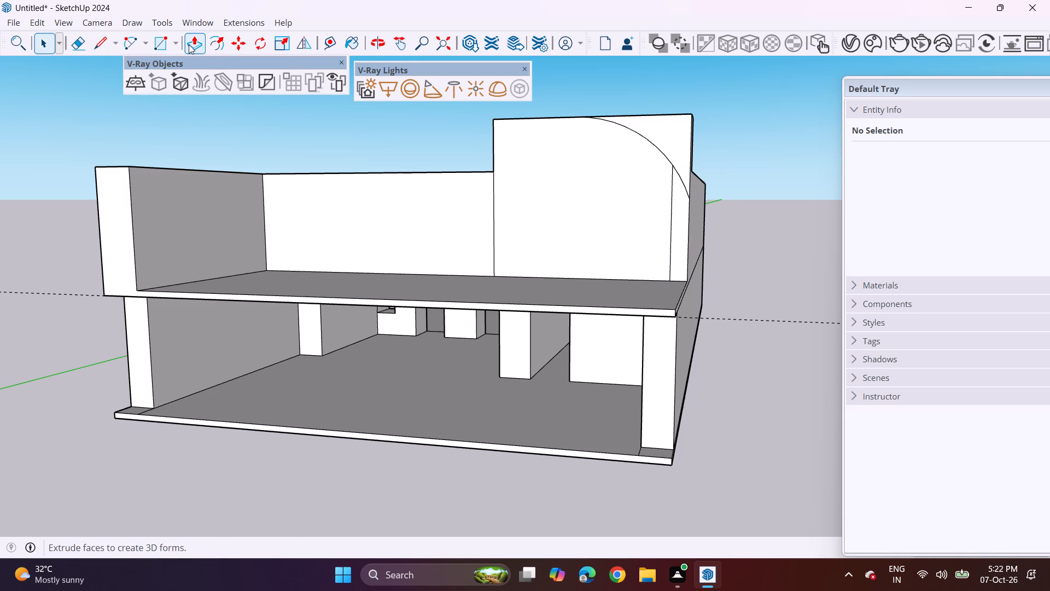
Erase the short arc piece between the new vertical line and the raised wall's outer edge.
drag(189, 44, 198, 47)
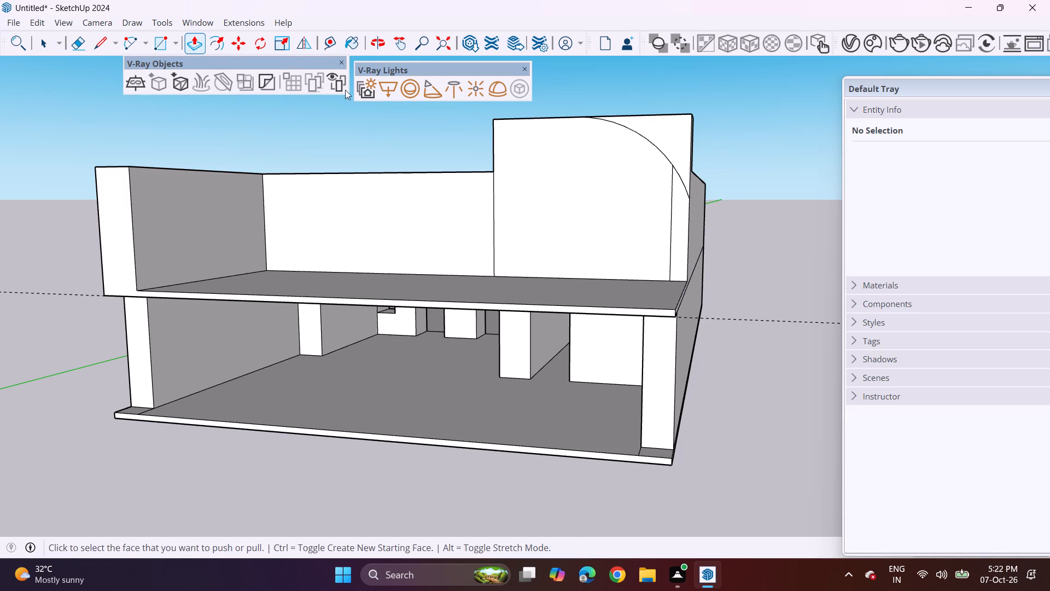
key(e)
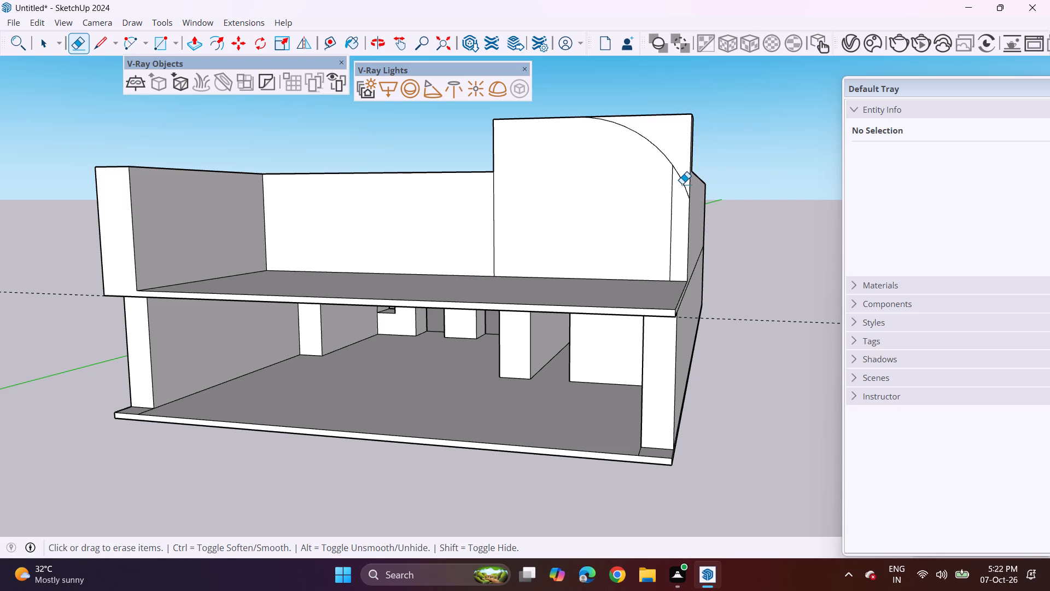
click(682, 184)
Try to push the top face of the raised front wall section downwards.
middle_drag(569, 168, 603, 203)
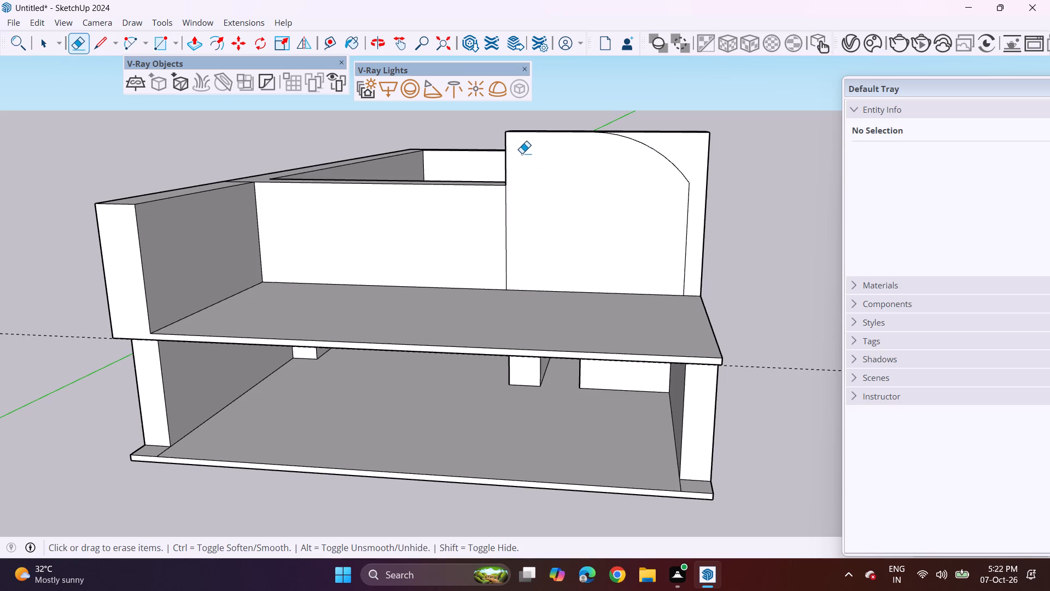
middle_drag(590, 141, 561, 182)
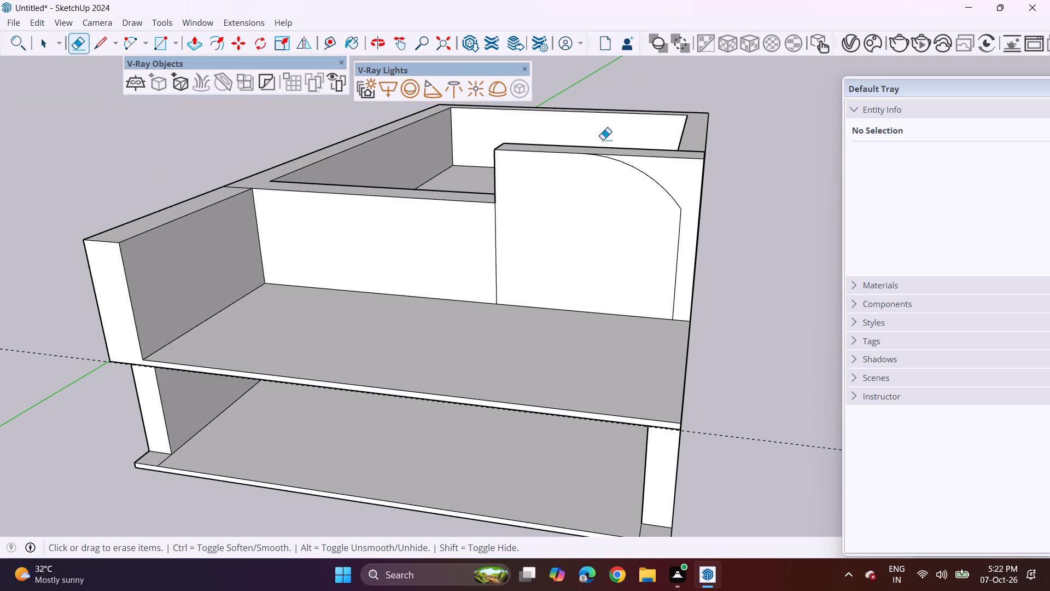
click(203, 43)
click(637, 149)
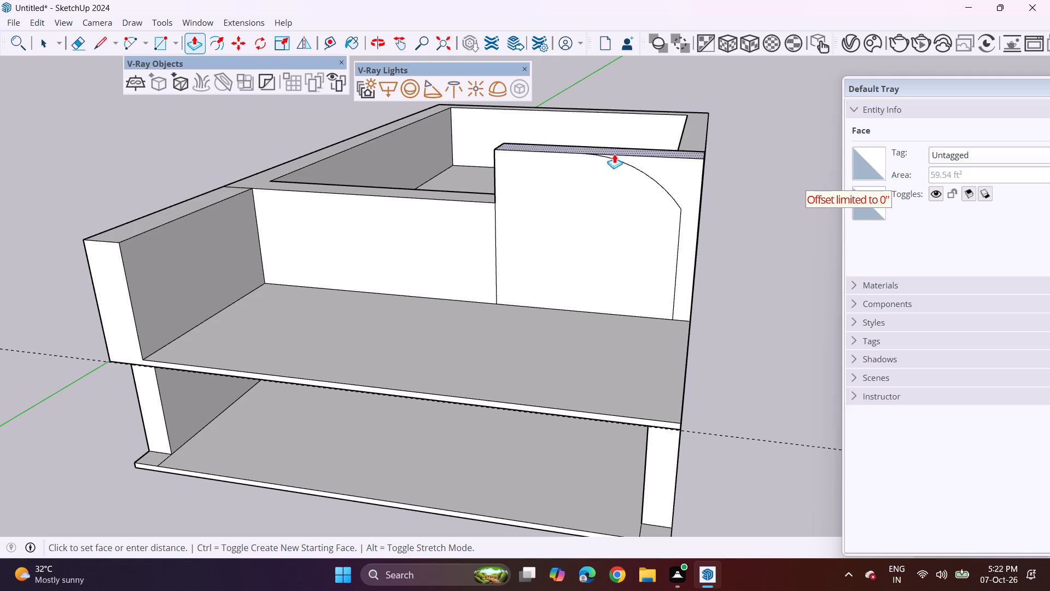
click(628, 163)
Examine the upper storey and the rounded outline on the raised front wall from several angles.
middle_drag(572, 192, 685, 130)
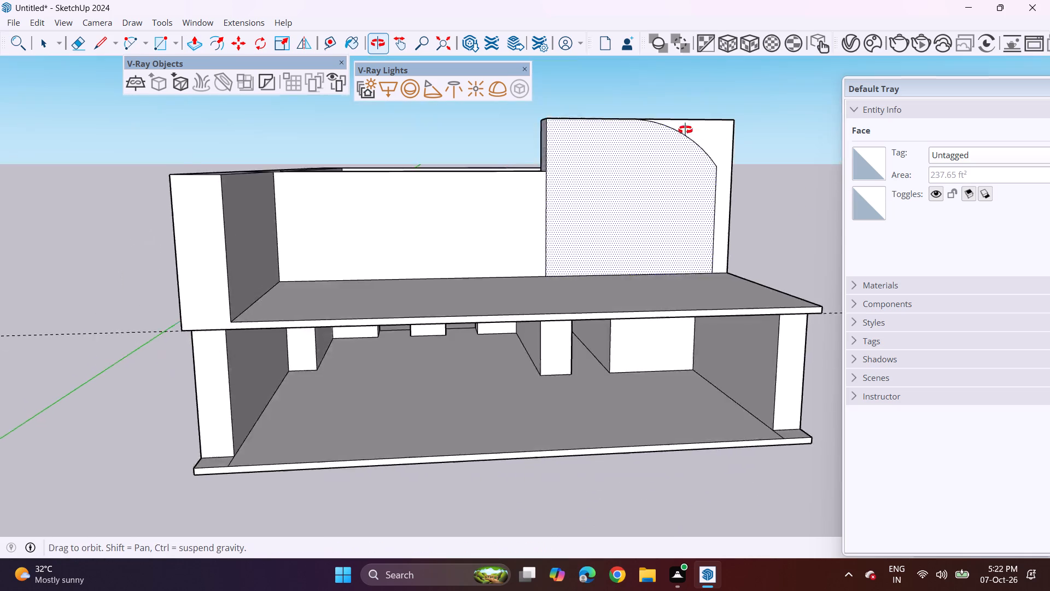
middle_drag(685, 130, 703, 113)
scroll(695, 147, up, 1)
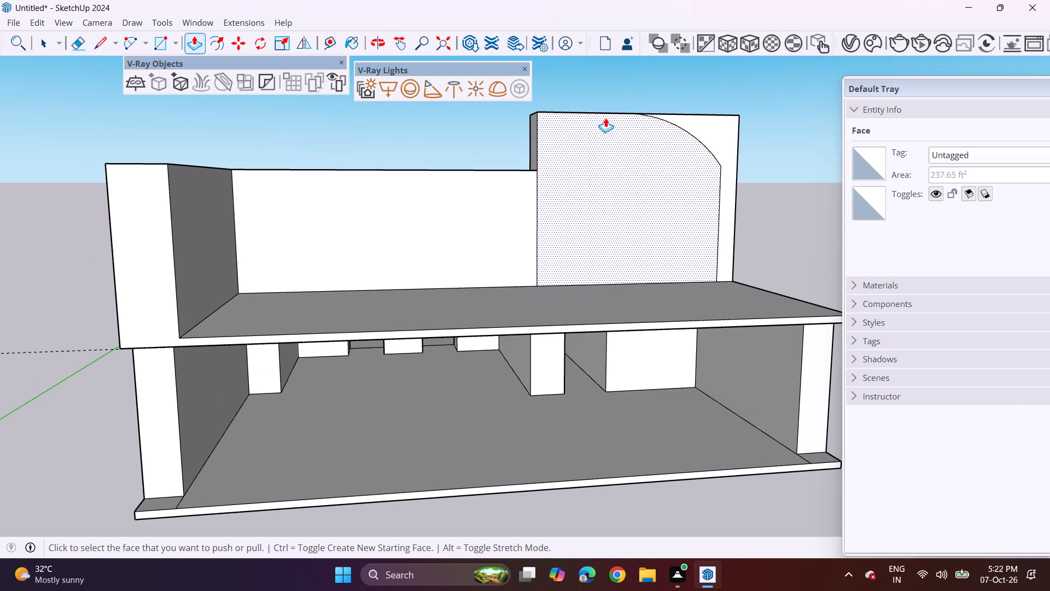
middle_drag(508, 146, 430, 157)
middle_click(393, 172)
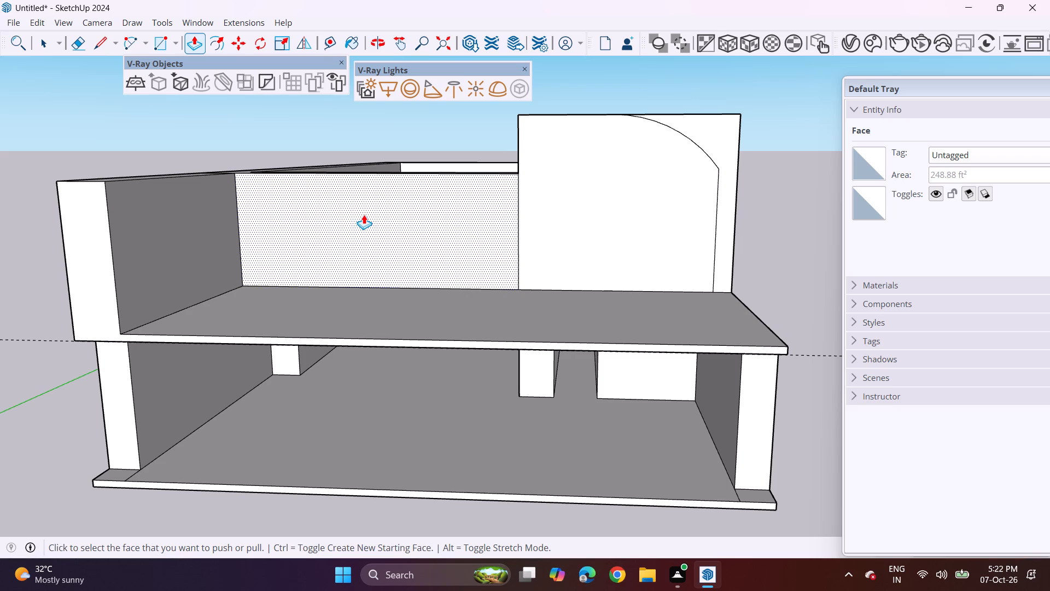
middle_drag(311, 170, 410, 245)
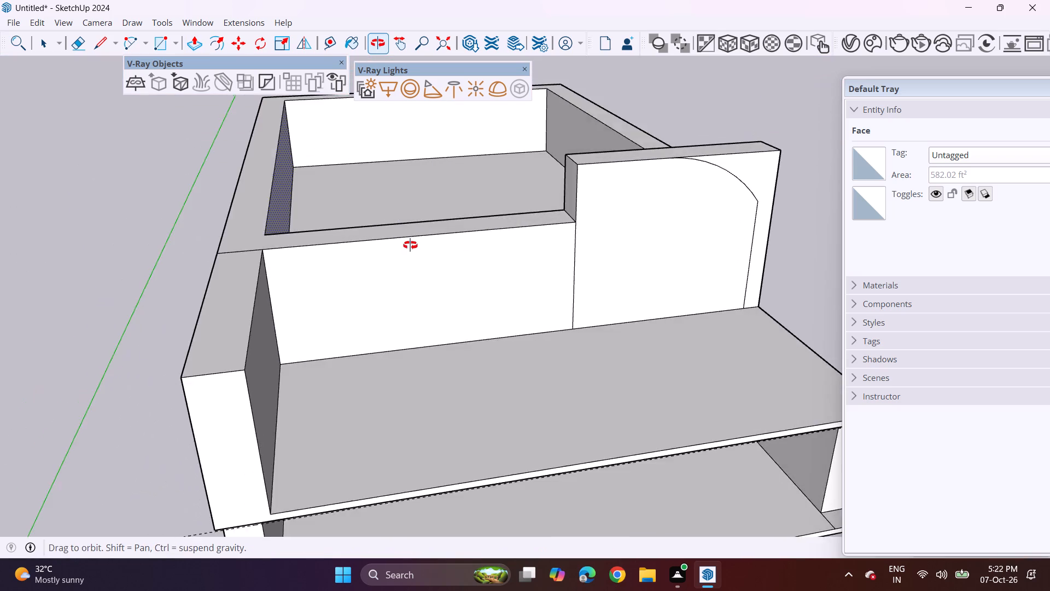
middle_drag(410, 245, 327, 237)
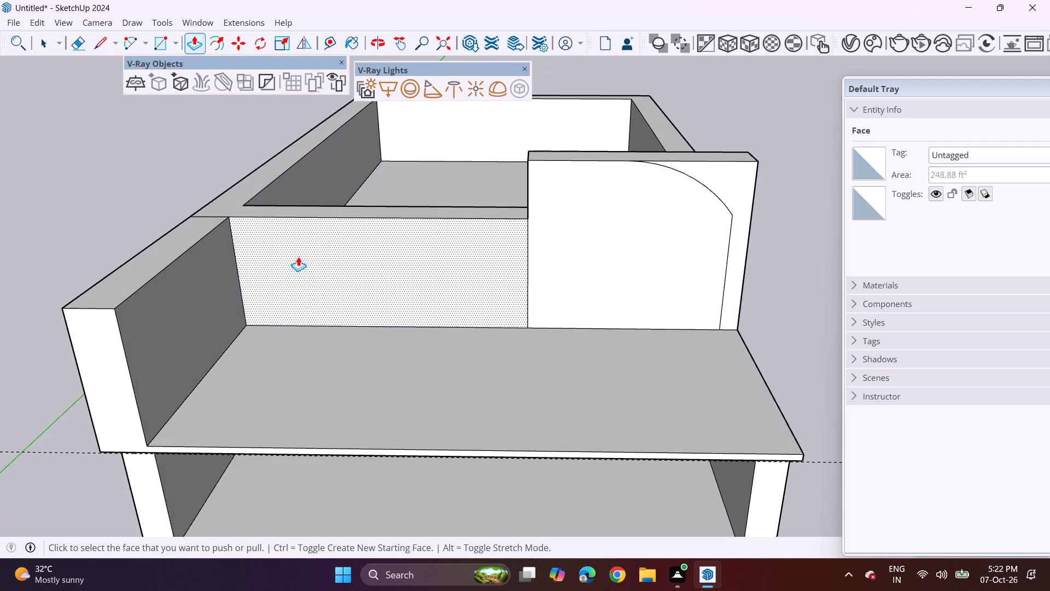
middle_drag(234, 300, 254, 227)
middle_click(254, 227)
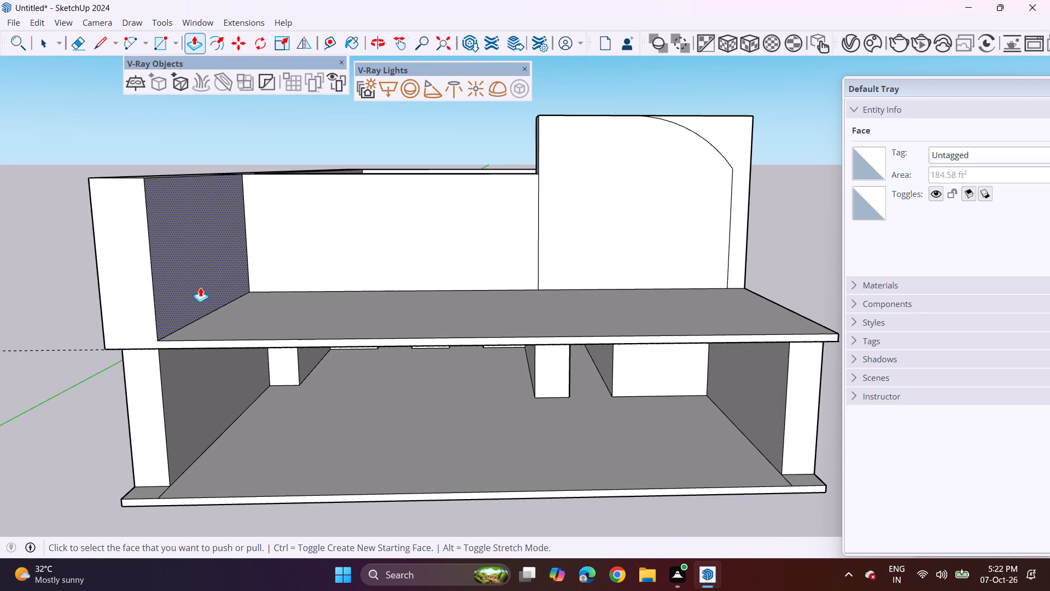
scroll(159, 320, down, 2)
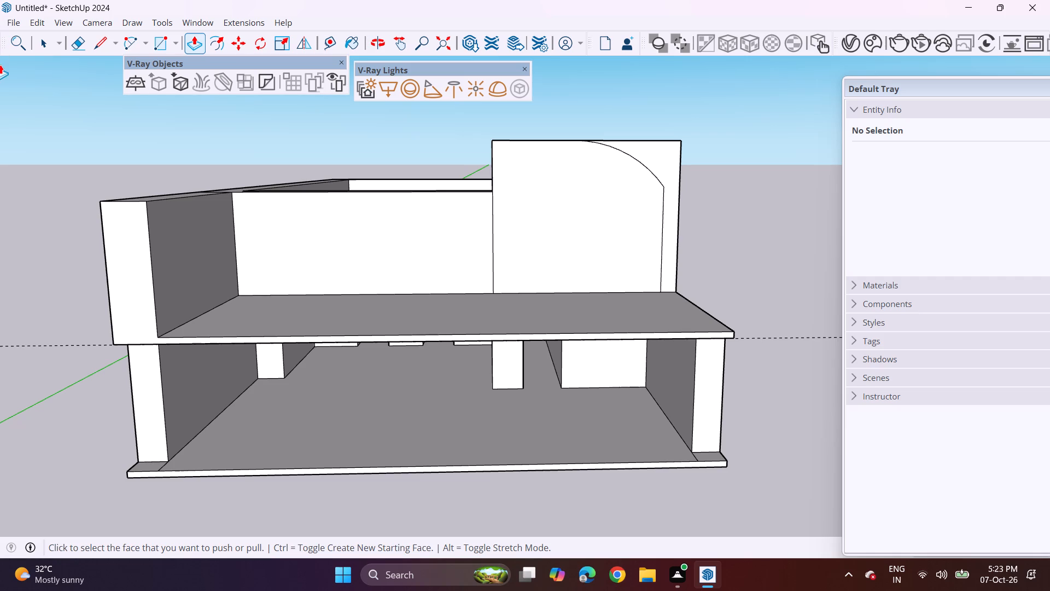
Pull the top face of the raised front wall section up a short distance above the arc.
middle_drag(178, 190, 227, 279)
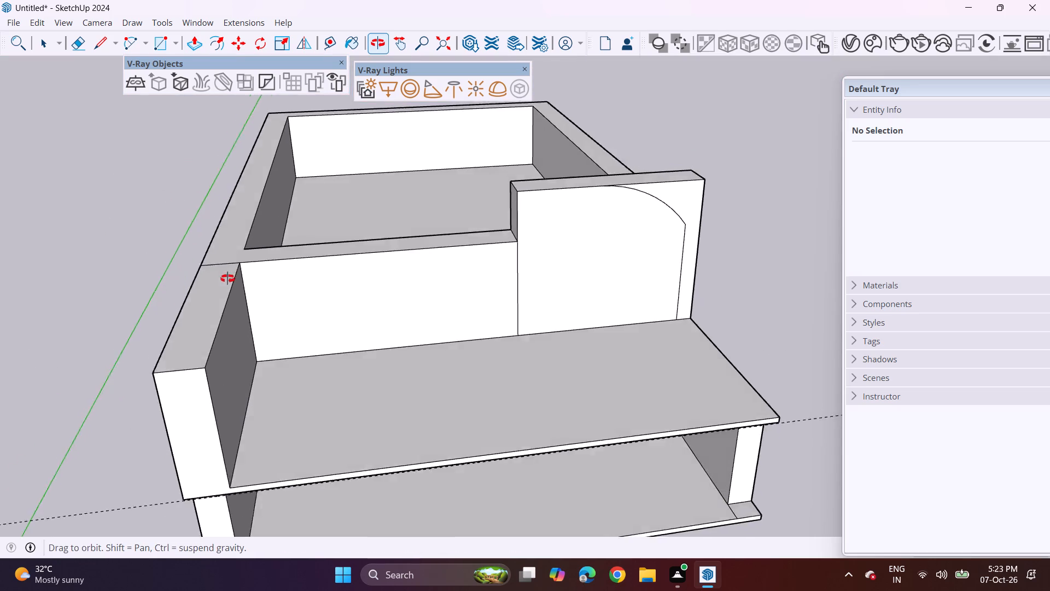
middle_drag(227, 279, 201, 267)
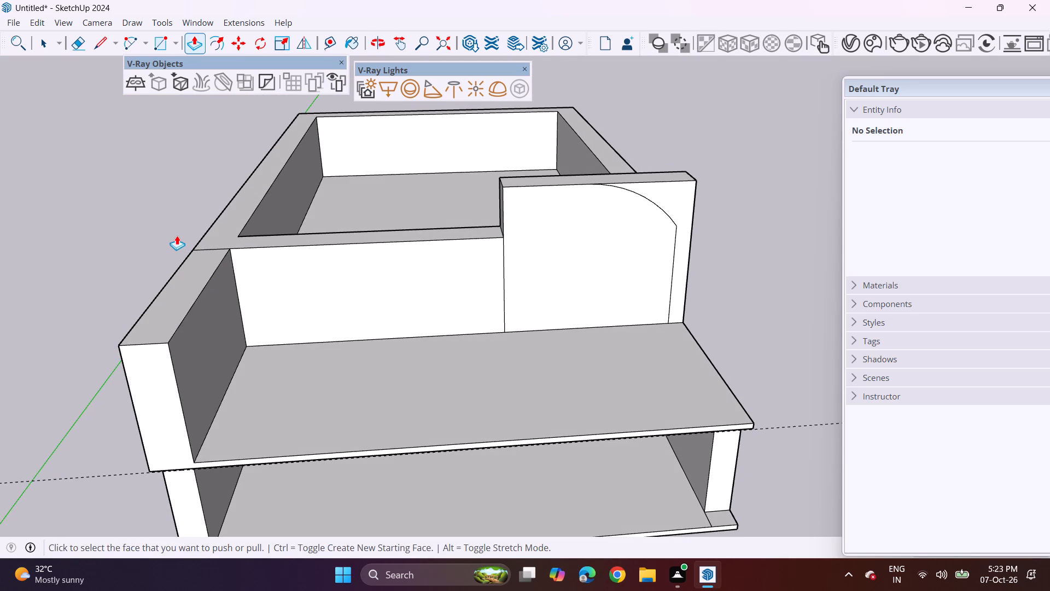
middle_drag(503, 251, 463, 179)
middle_drag(445, 187, 438, 189)
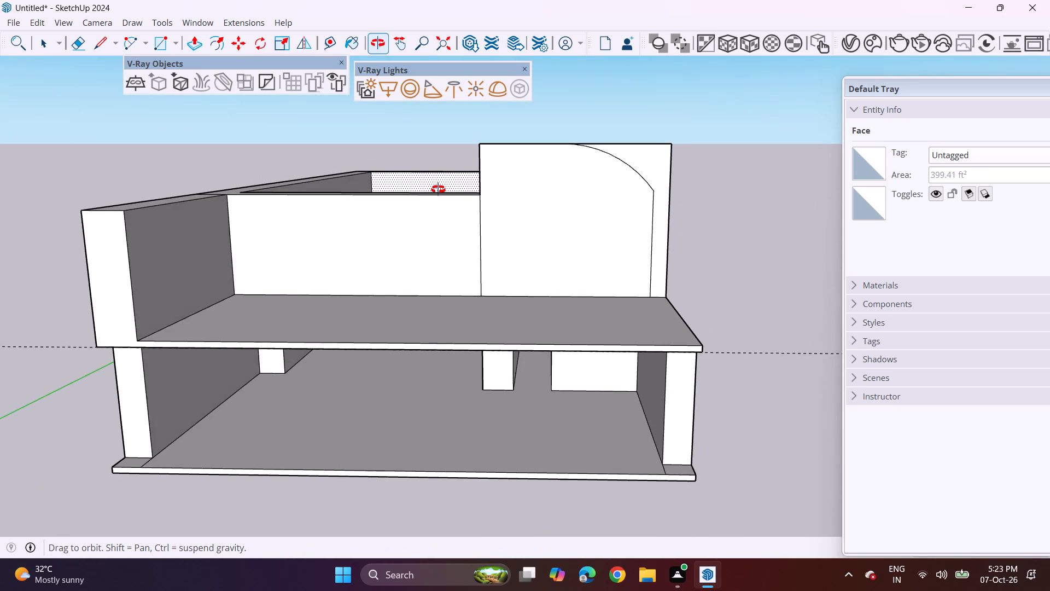
middle_drag(438, 189, 382, 215)
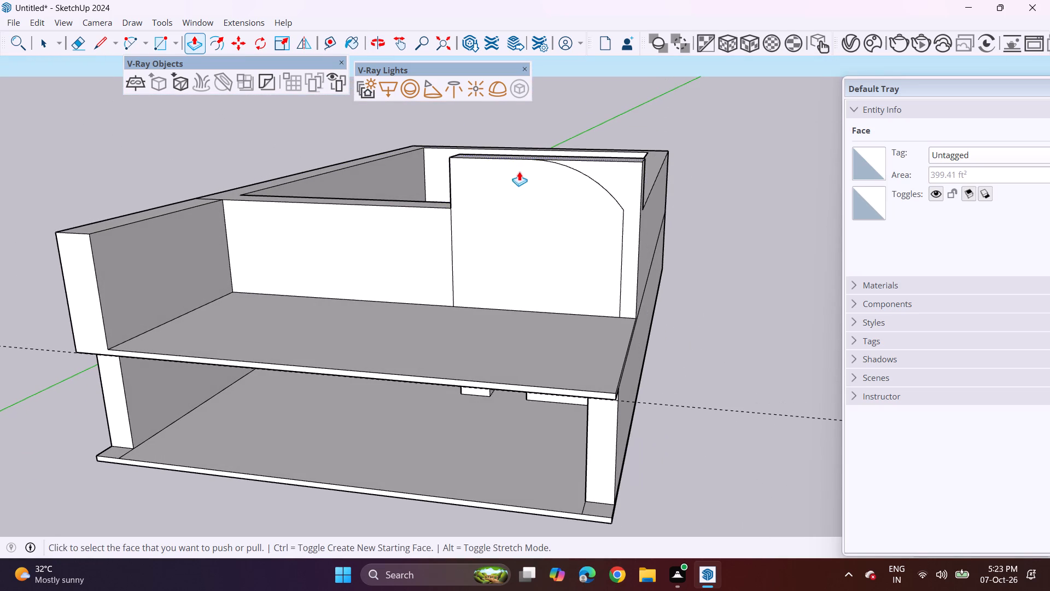
middle_drag(527, 169, 429, 223)
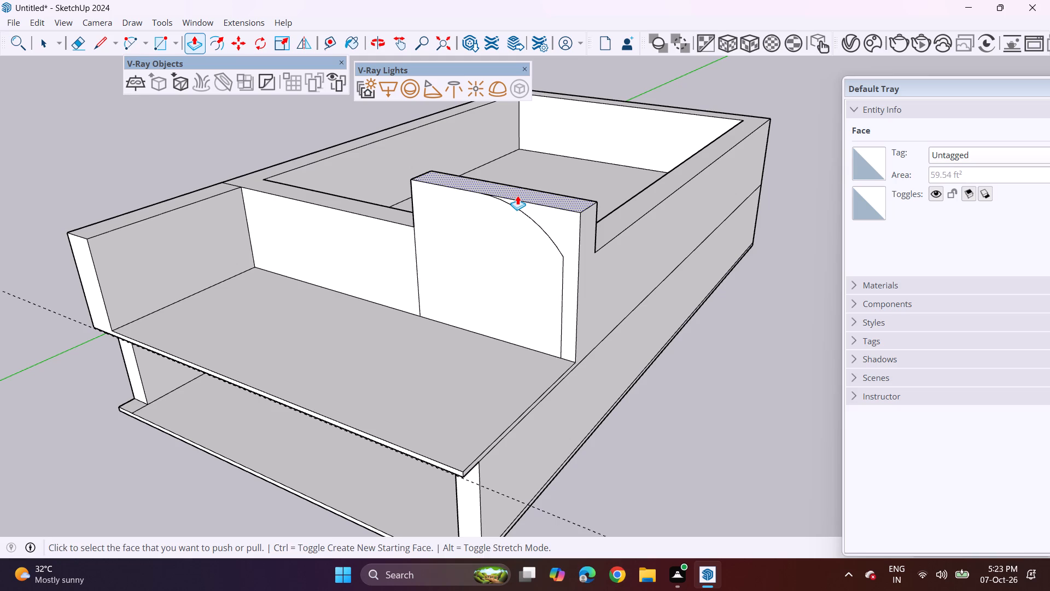
click(517, 195)
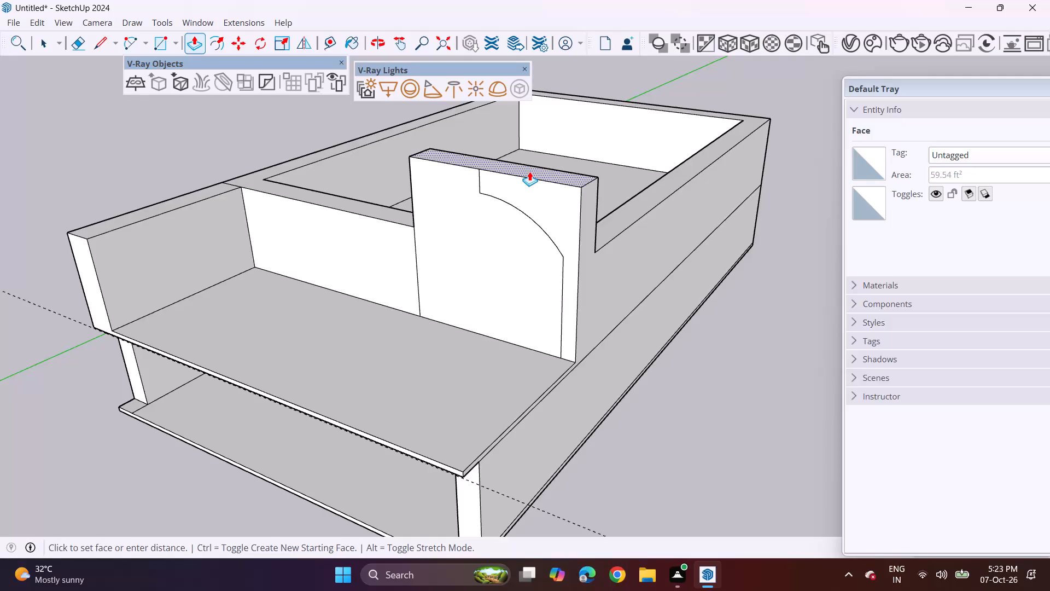
click(529, 171)
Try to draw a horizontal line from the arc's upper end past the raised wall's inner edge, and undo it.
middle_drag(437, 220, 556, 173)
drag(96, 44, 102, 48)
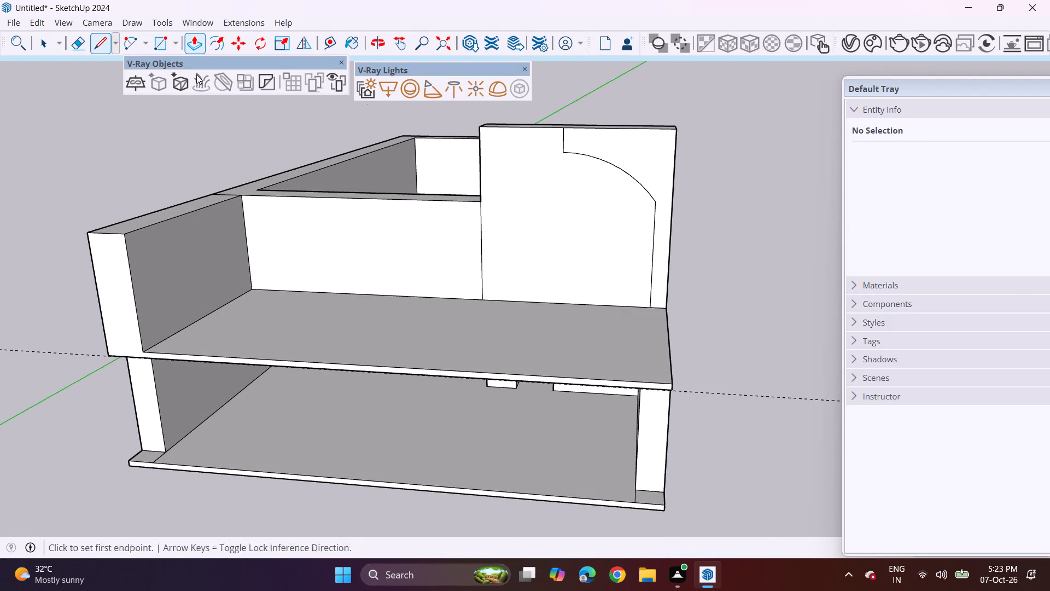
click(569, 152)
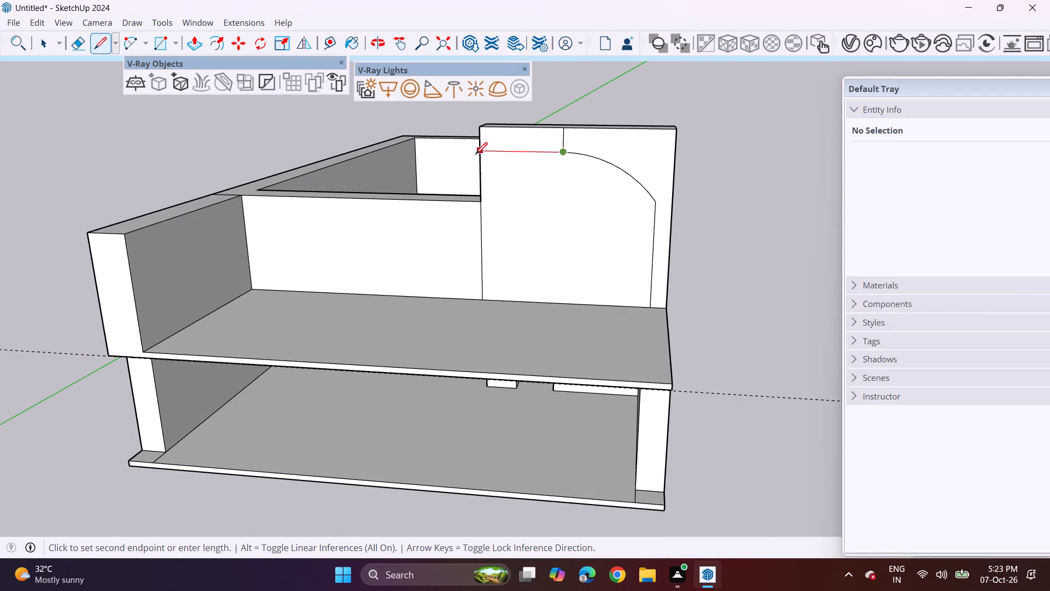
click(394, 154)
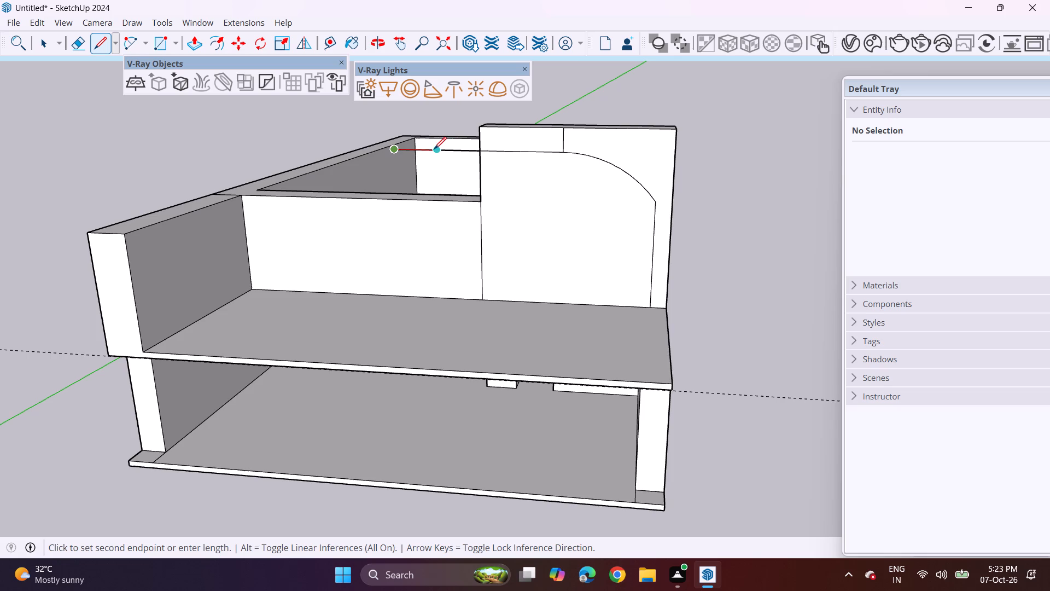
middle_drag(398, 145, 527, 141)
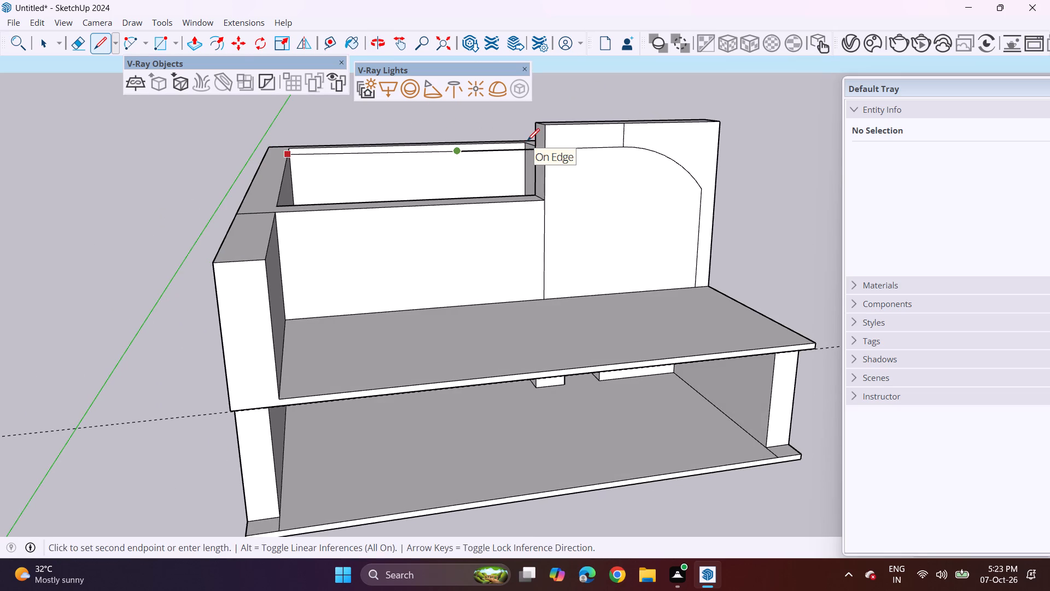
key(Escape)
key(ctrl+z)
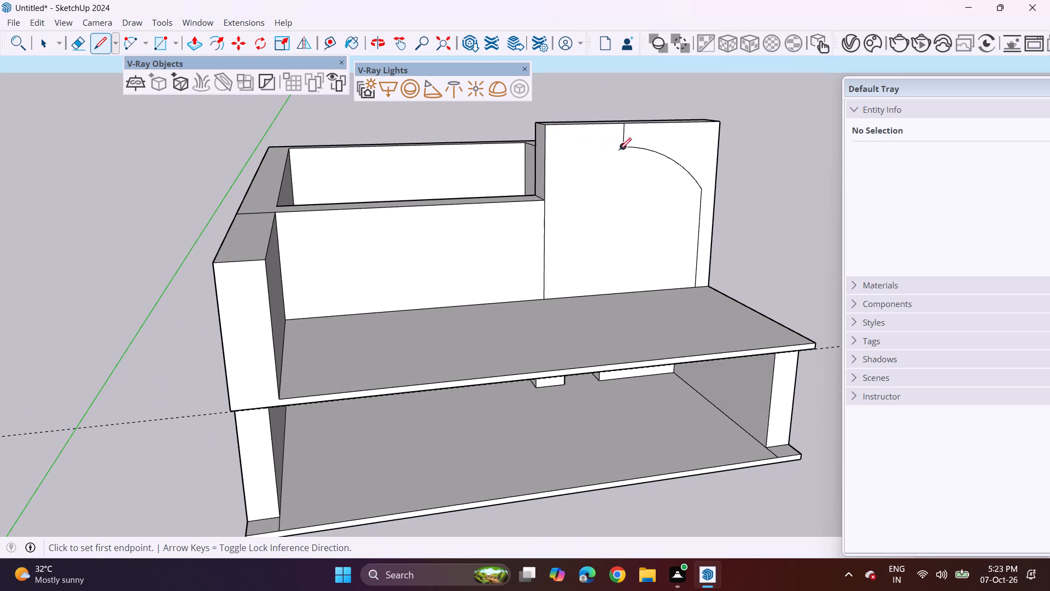
Draw a horizontal line from the arc's upper end to the raised wall's inner edge and continue it across the wall's narrow end face.
click(624, 146)
click(549, 152)
middle_drag(534, 166, 809, 162)
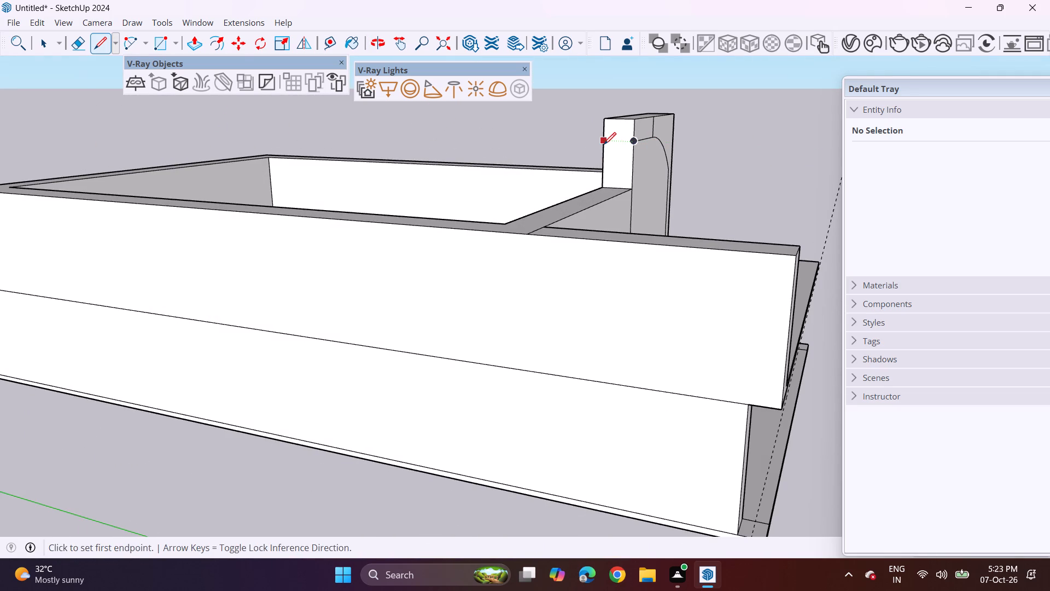
click(604, 144)
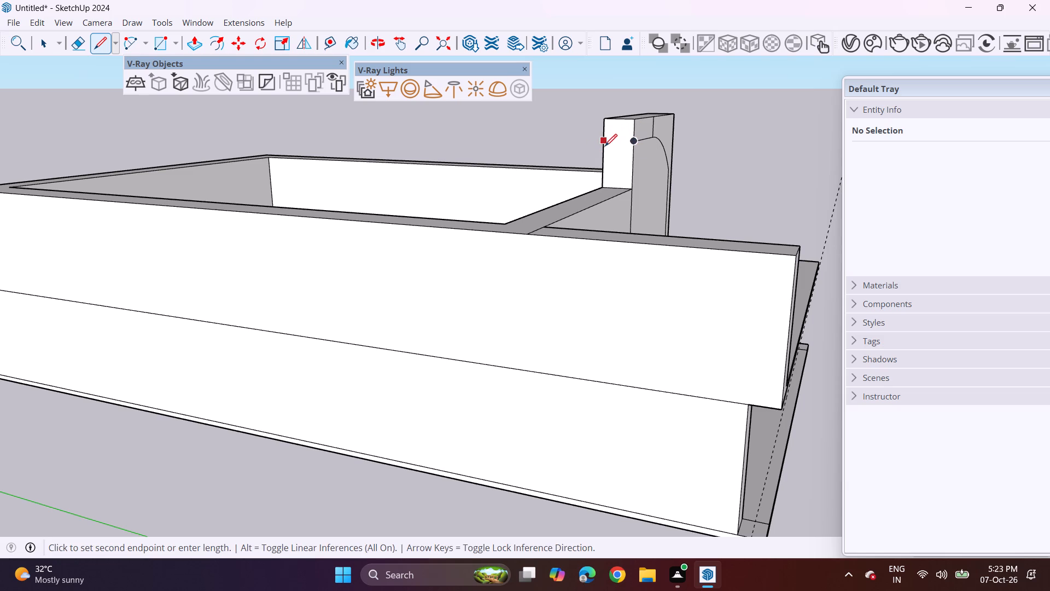
click(606, 135)
click(636, 144)
Erase the short vertical line between the arc's upper end and the top edge of the raised wall.
middle_drag(660, 134, 638, 132)
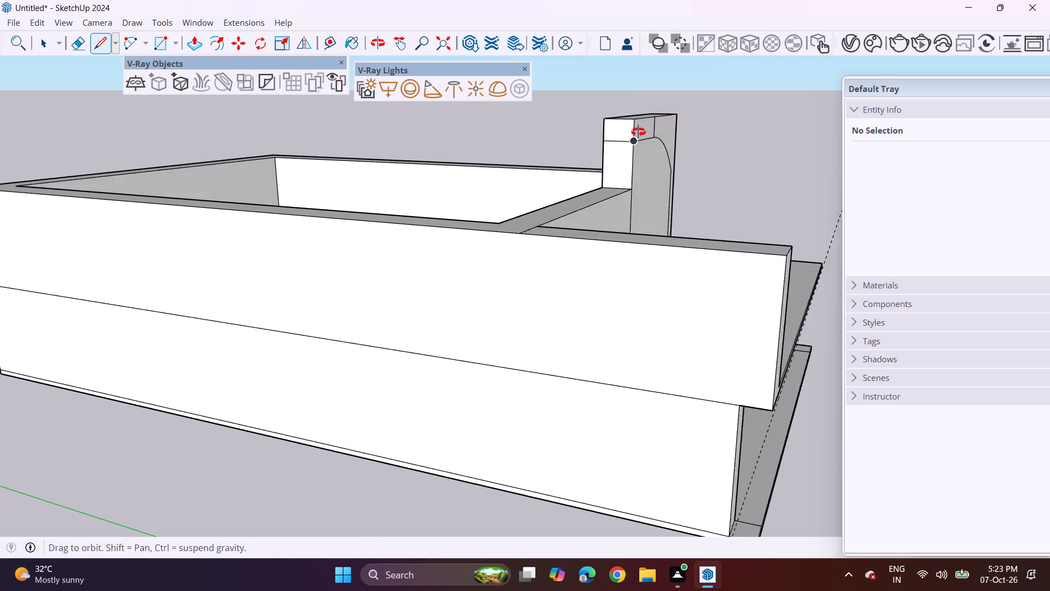
middle_drag(638, 132, 461, 164)
key(space)
middle_drag(645, 186, 305, 144)
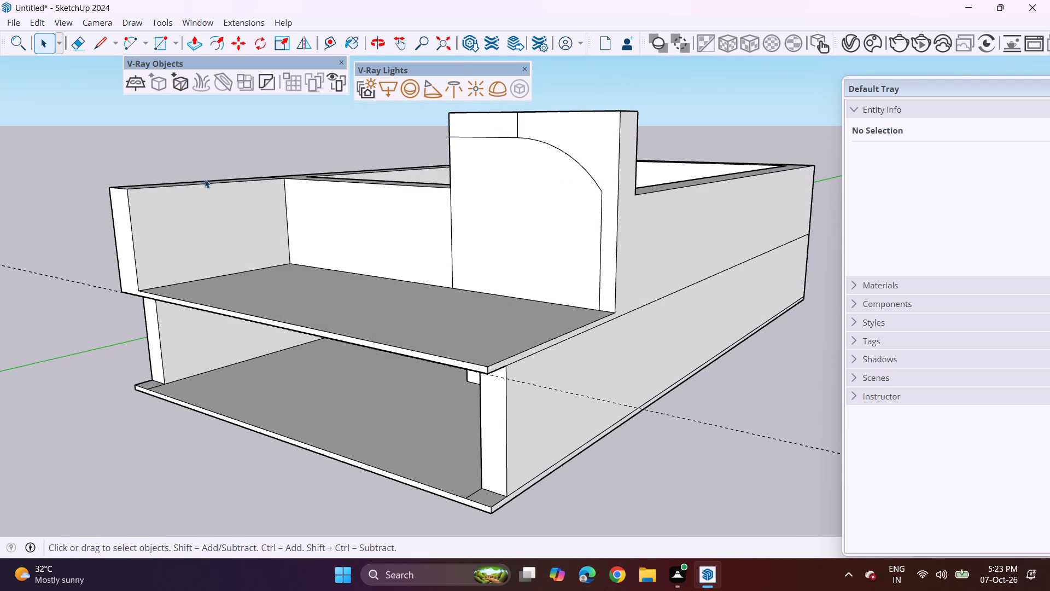
key(e)
drag(513, 127, 520, 124)
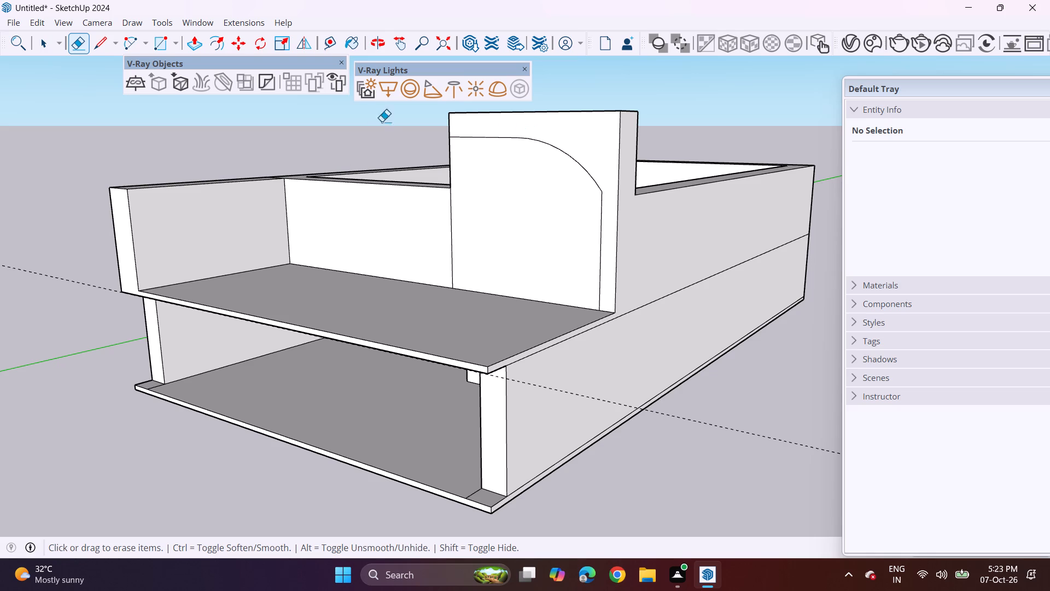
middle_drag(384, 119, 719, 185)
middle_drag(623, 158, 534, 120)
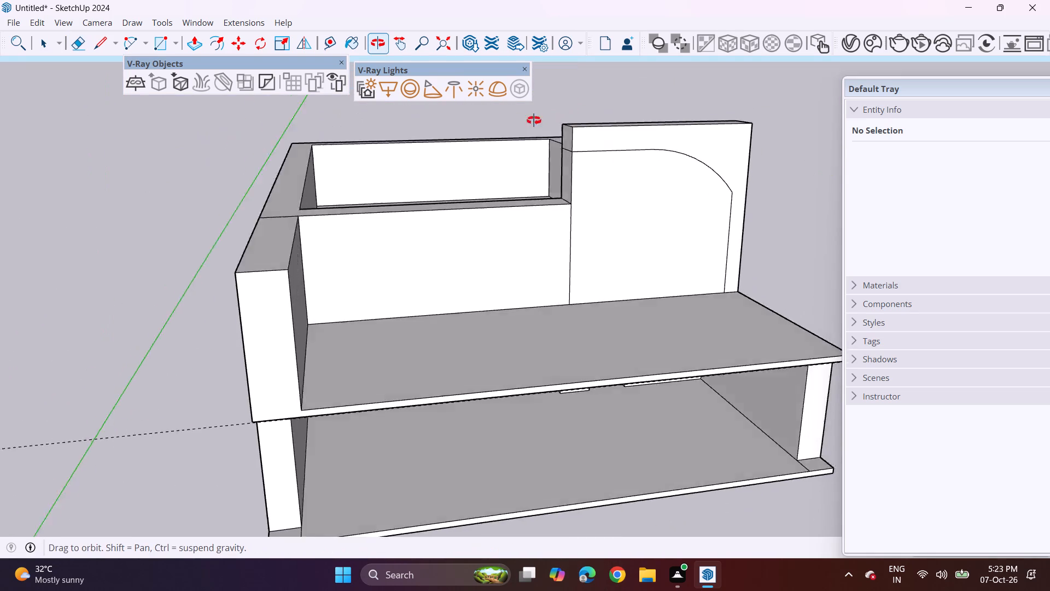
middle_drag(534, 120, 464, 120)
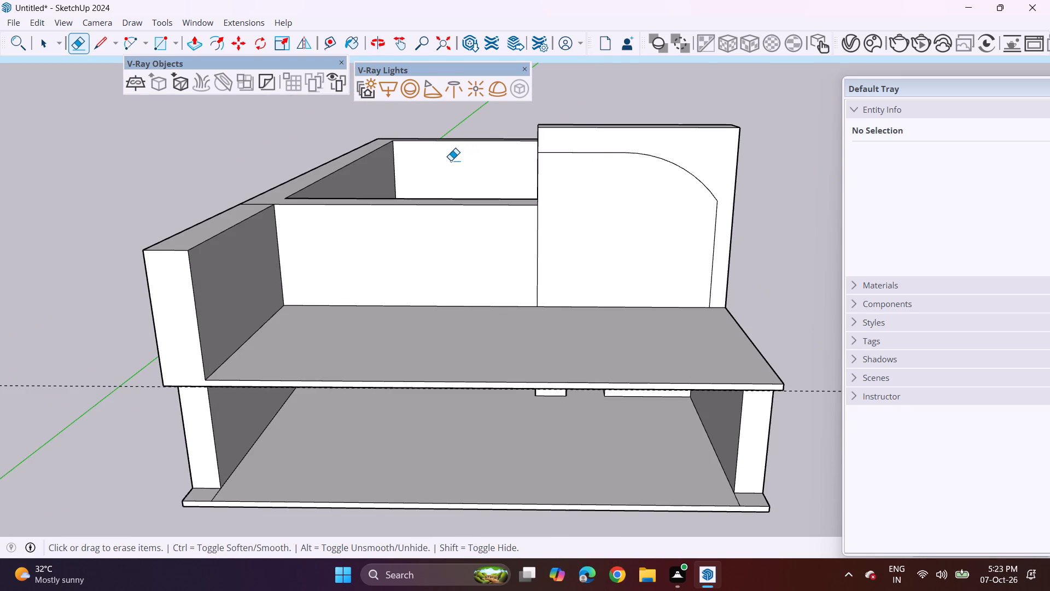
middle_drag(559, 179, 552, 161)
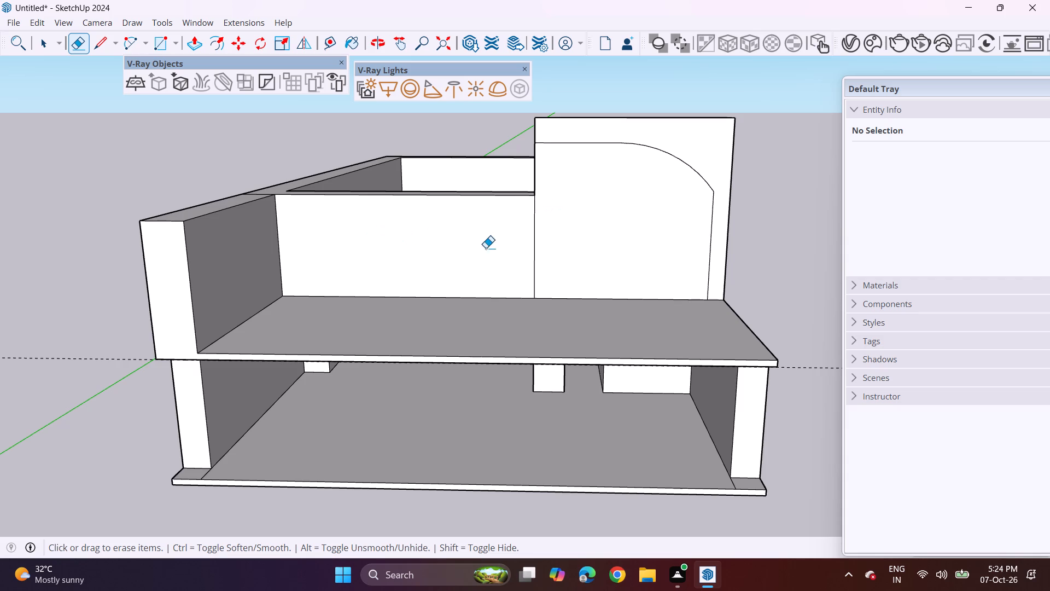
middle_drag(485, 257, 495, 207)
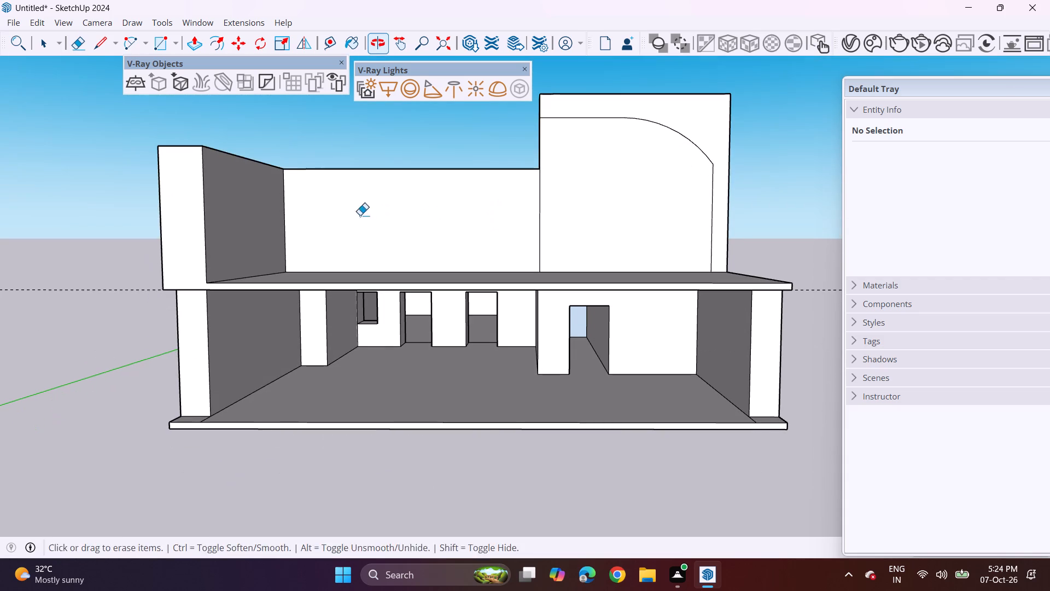
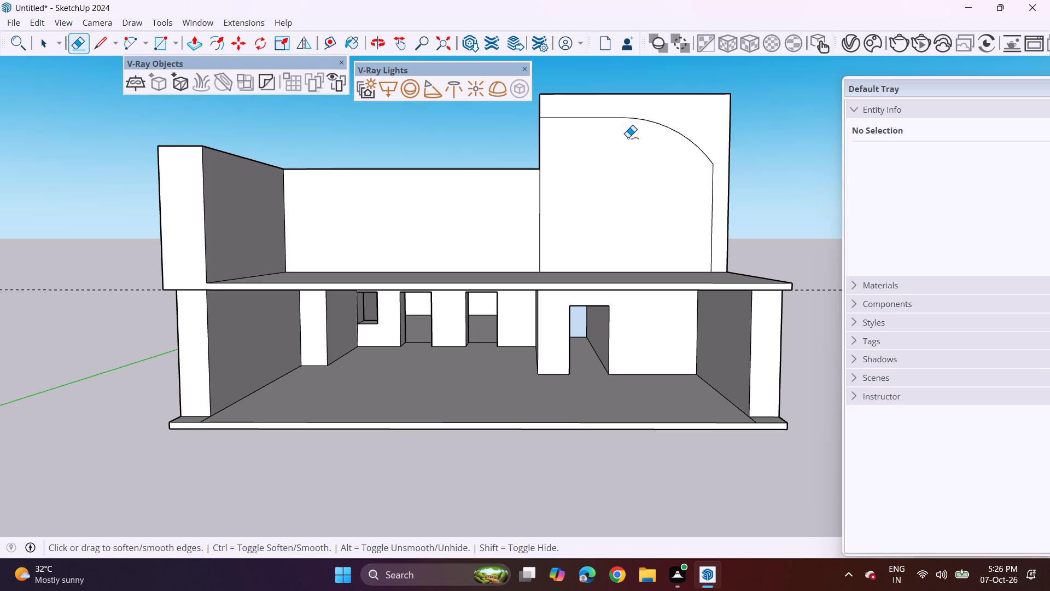
Save the model in the Documents folder under the file name SKTUP ELEVATION.
key(ctrl+s)
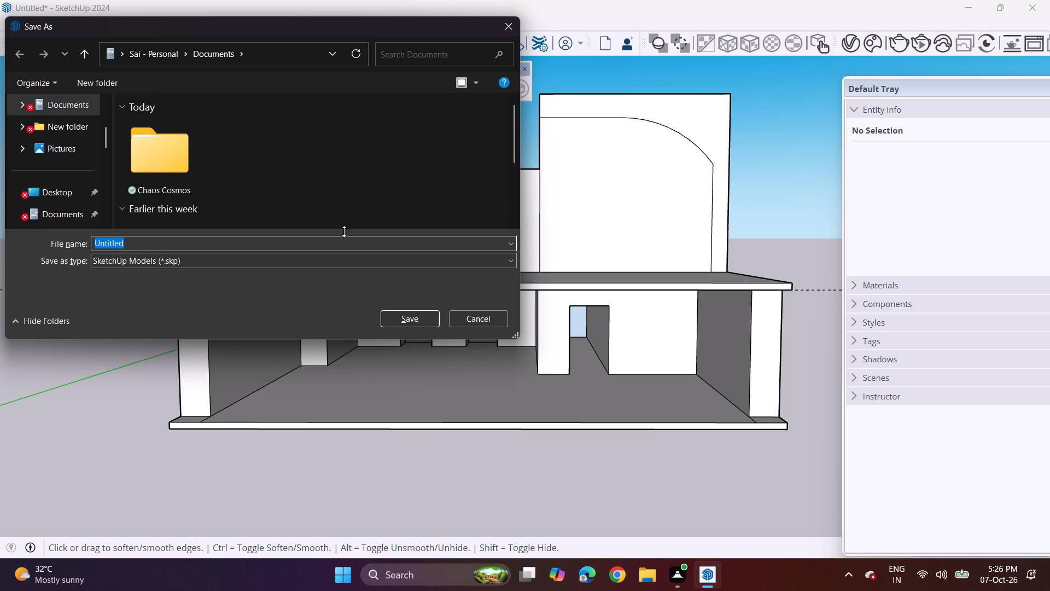
key(BackSpace)
text(SKT)
key(c)
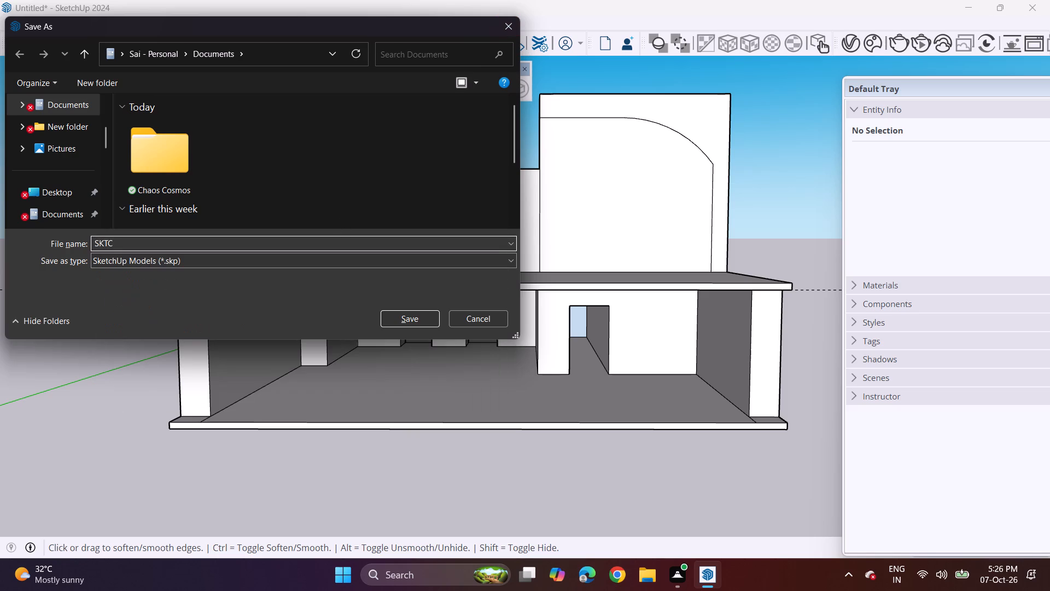
key(BackSpace)
text(UP)
key(space)
key(e)
text(LEVAT)
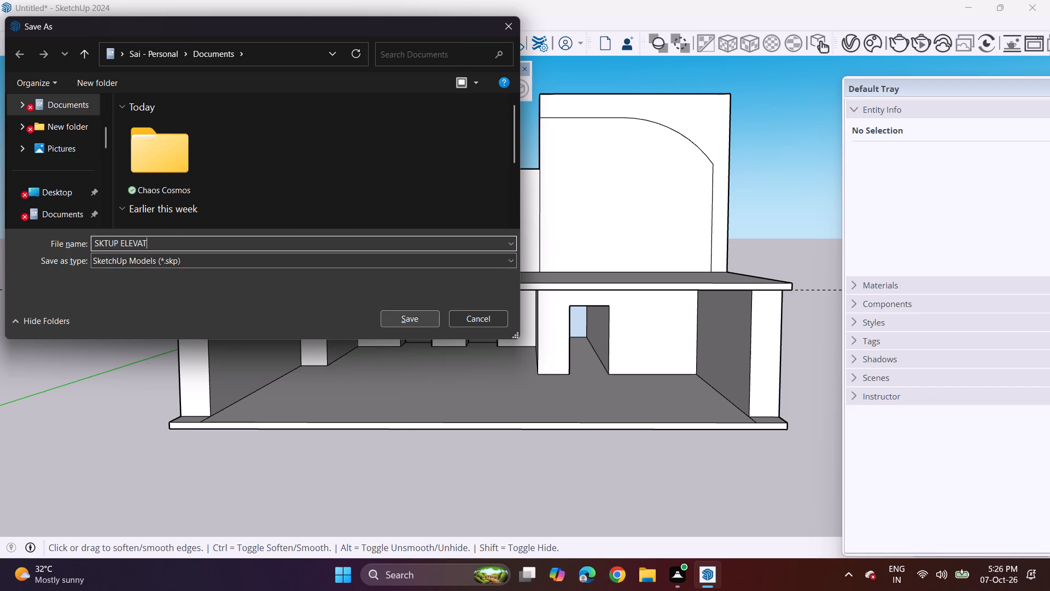
text(IOM)
key(BackSpace)
key(n)
click(419, 321)
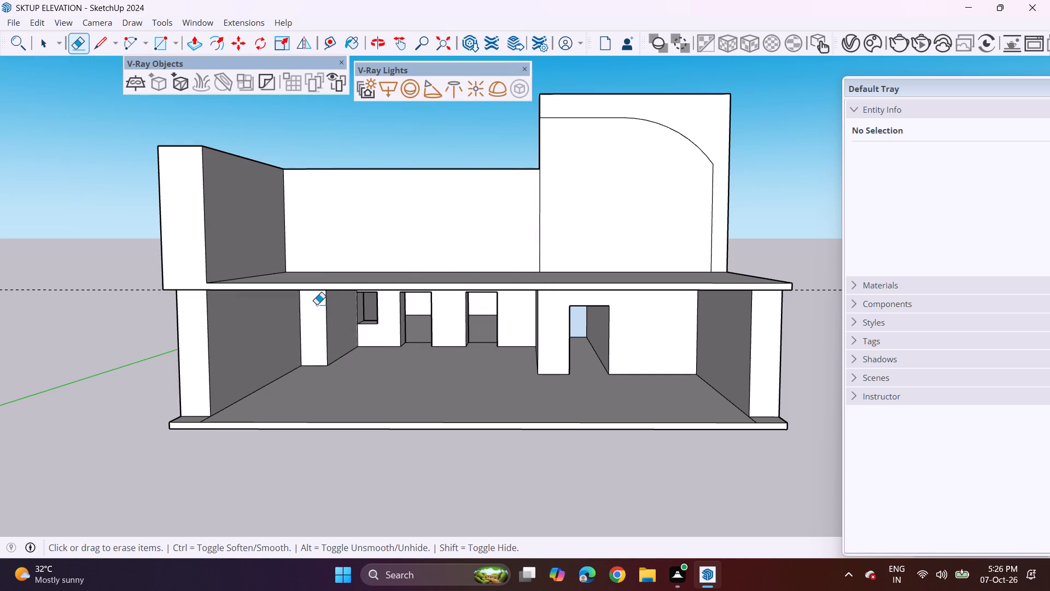
Save the model again with Save As under the same name, SKTUP ELEVATION, replacing the existing file.
scroll(318, 255, down, 3)
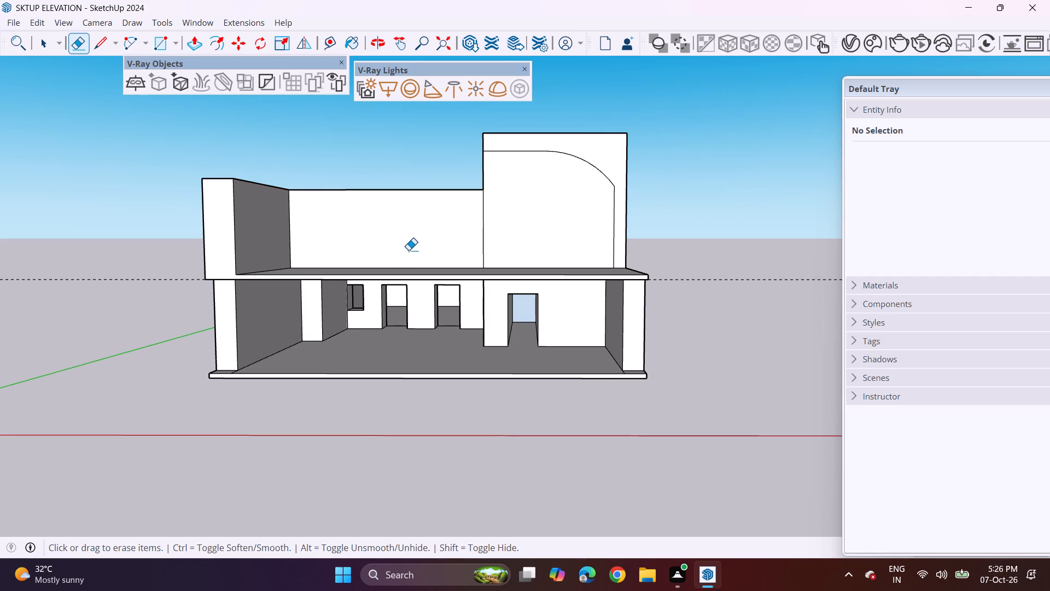
click(5, 25)
click(48, 106)
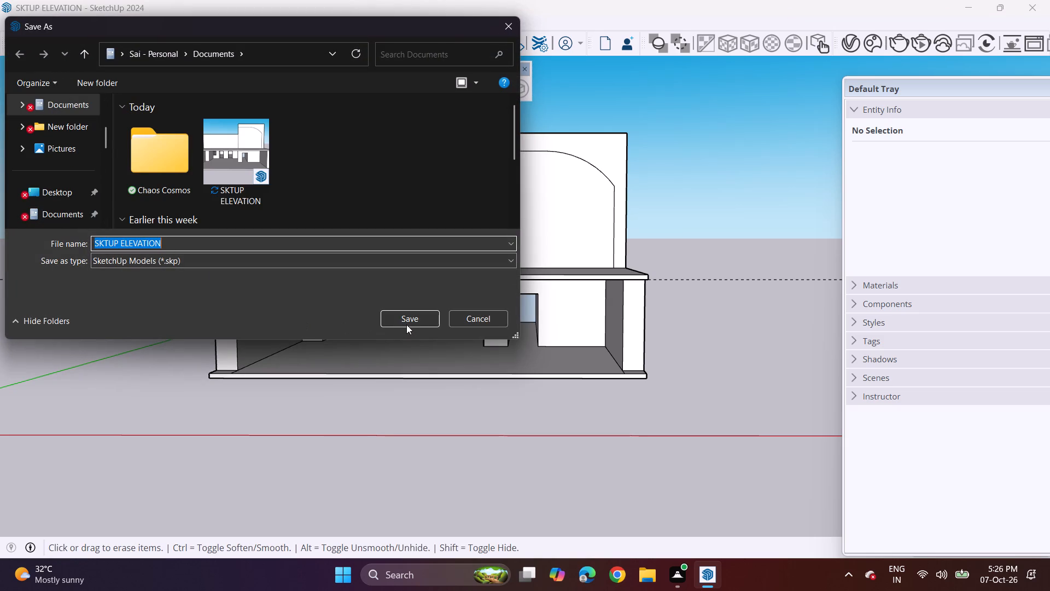
click(410, 324)
click(565, 287)
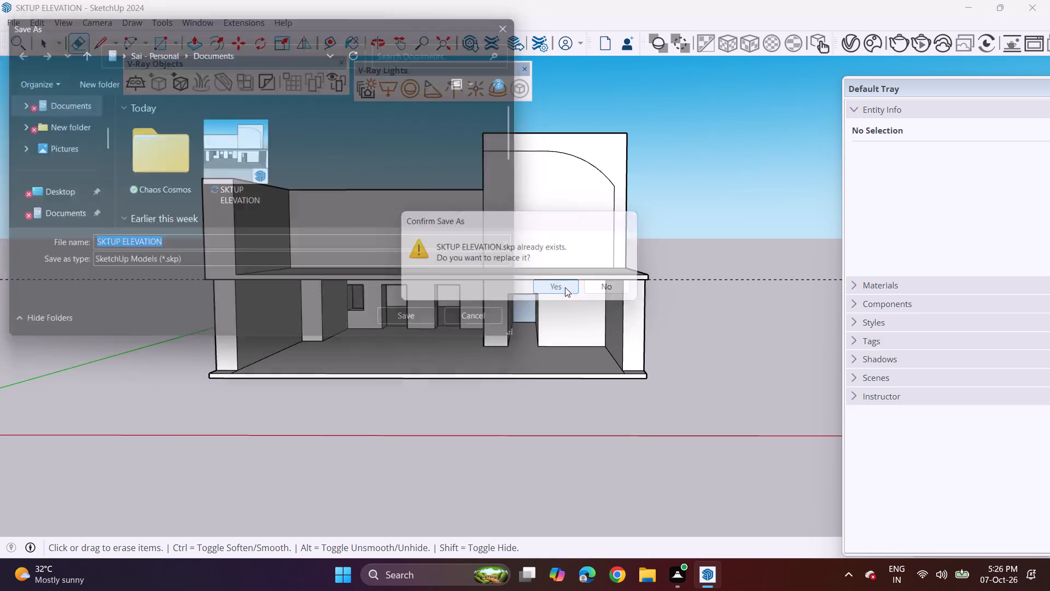
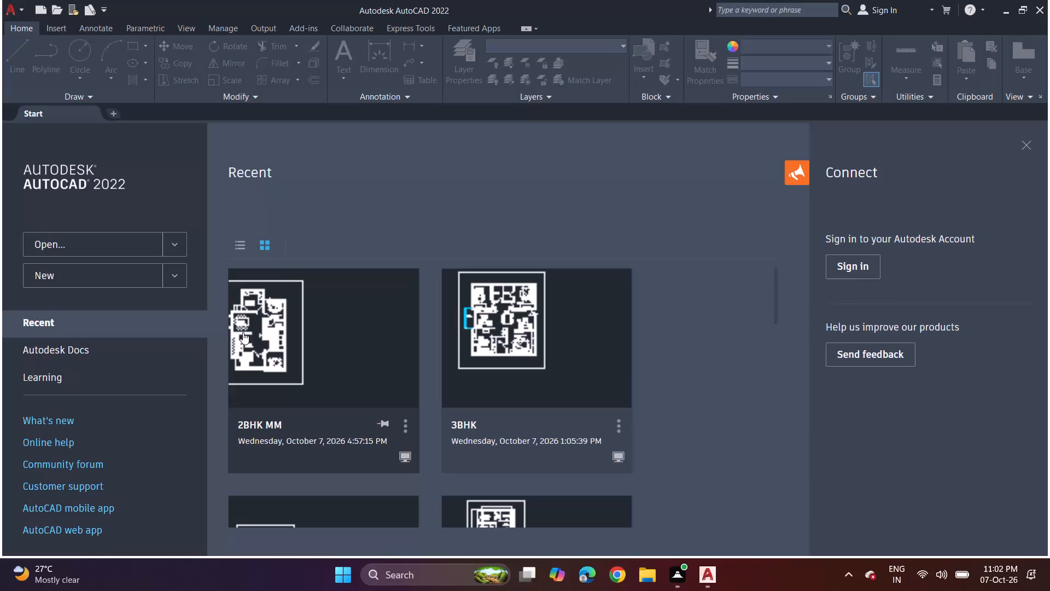
Create a new blank drawing in AutoCAD 2022.
click(66, 276)
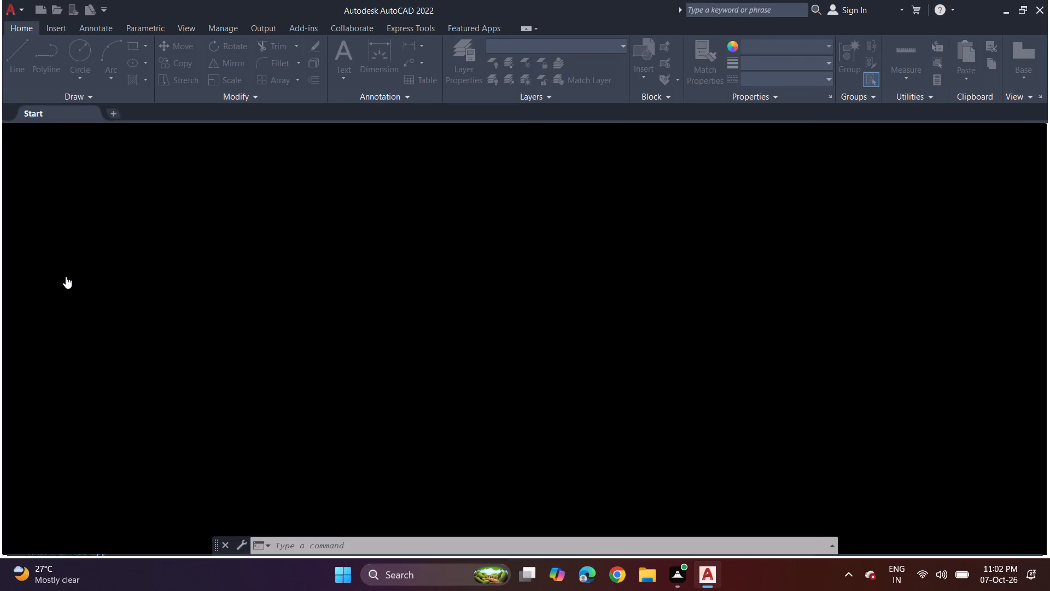
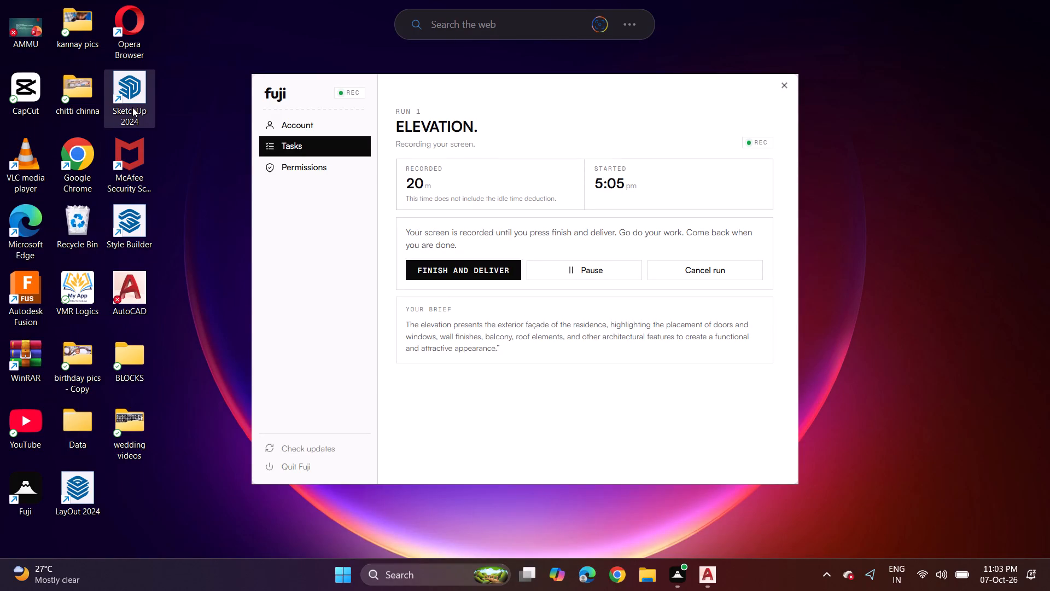
Launch SketchUp 2024 from the desktop and bring its welcome window to the front.
double_click(136, 78)
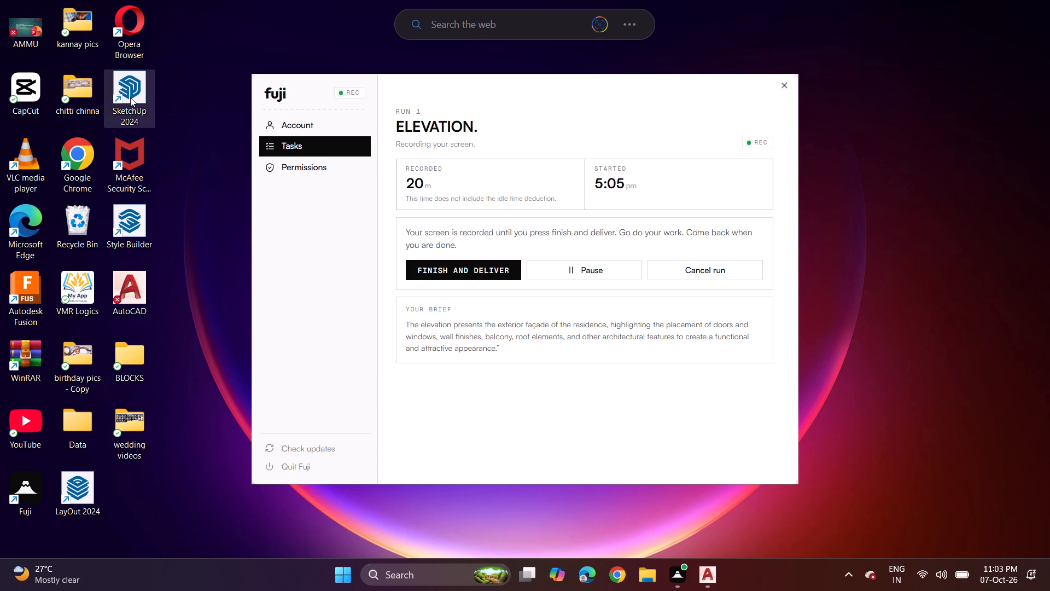
double_click(130, 97)
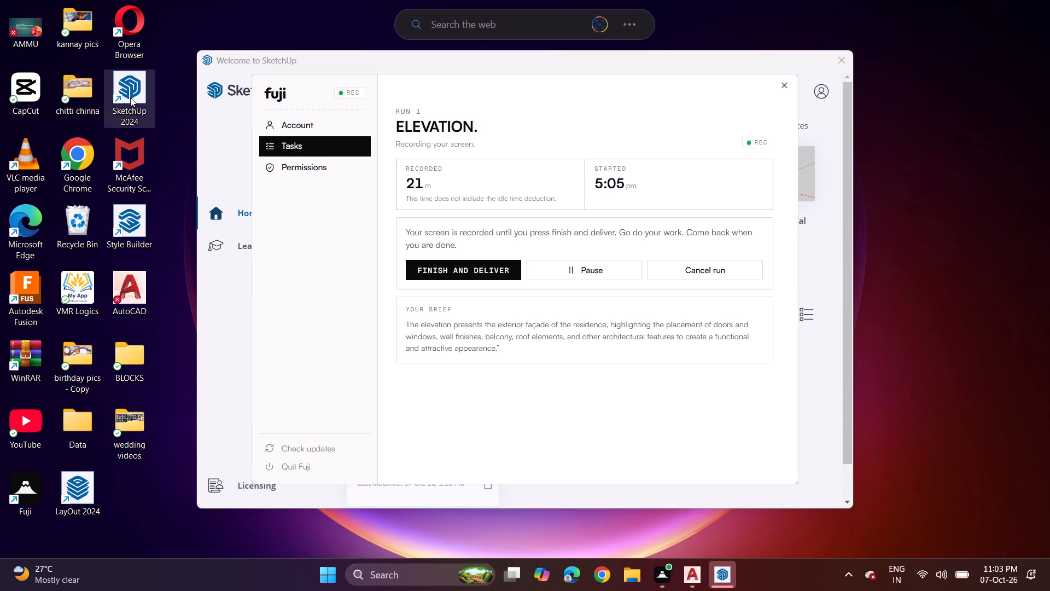
click(229, 326)
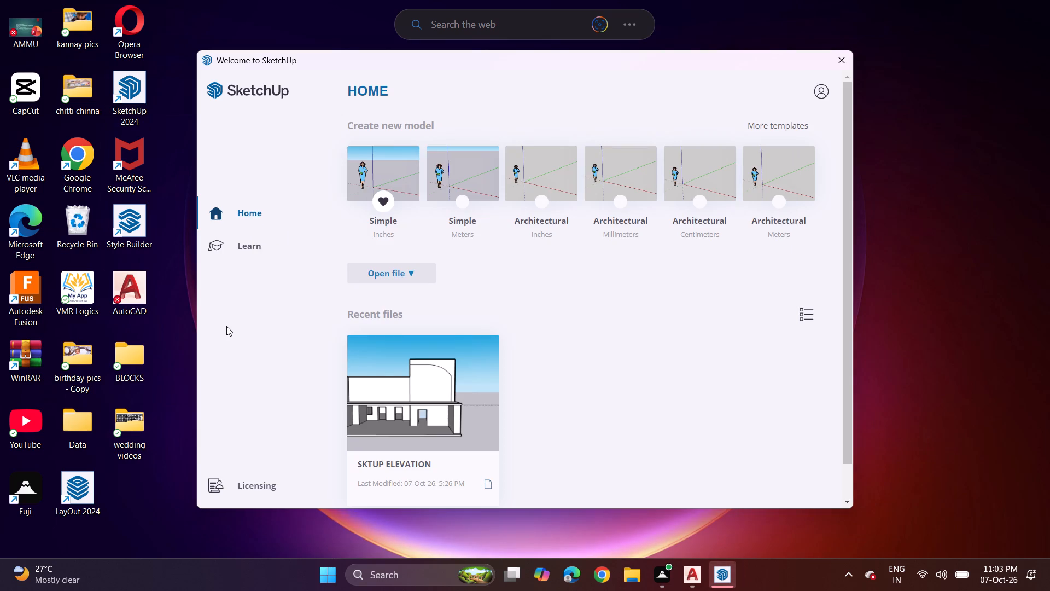
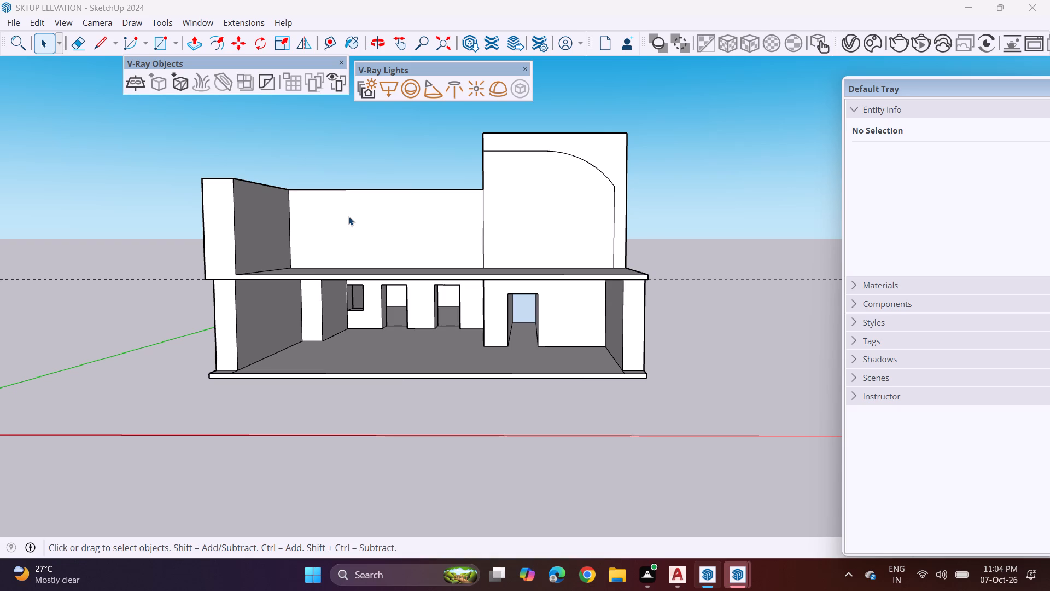
Draw a 6-inch-high rotated rectangle standing along the top outer edge of the building's rear parapet wall.
middle_drag(298, 180, 370, 223)
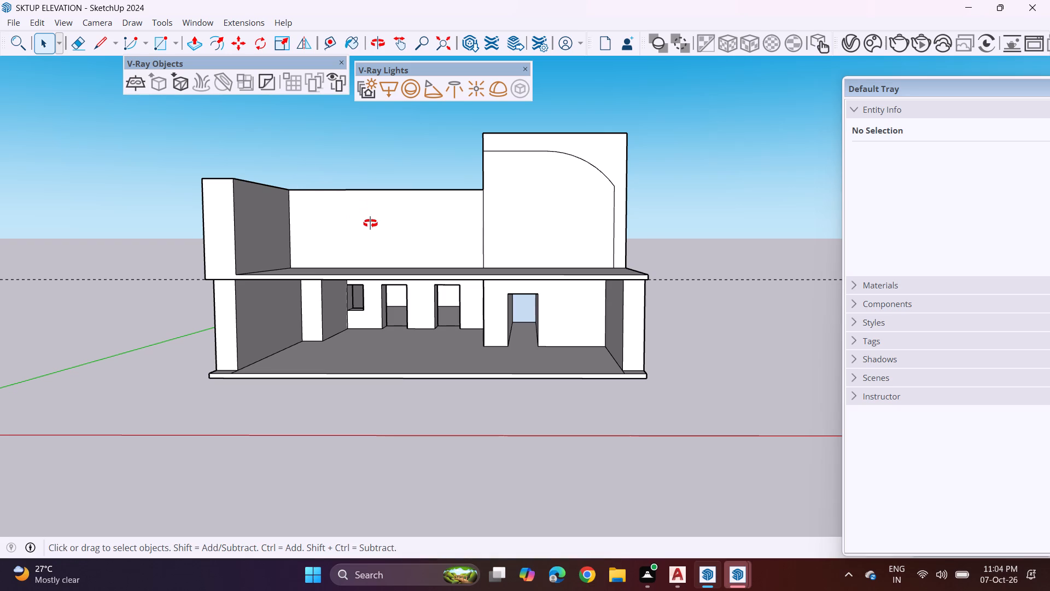
middle_drag(370, 223, 372, 231)
middle_drag(309, 166, 269, 241)
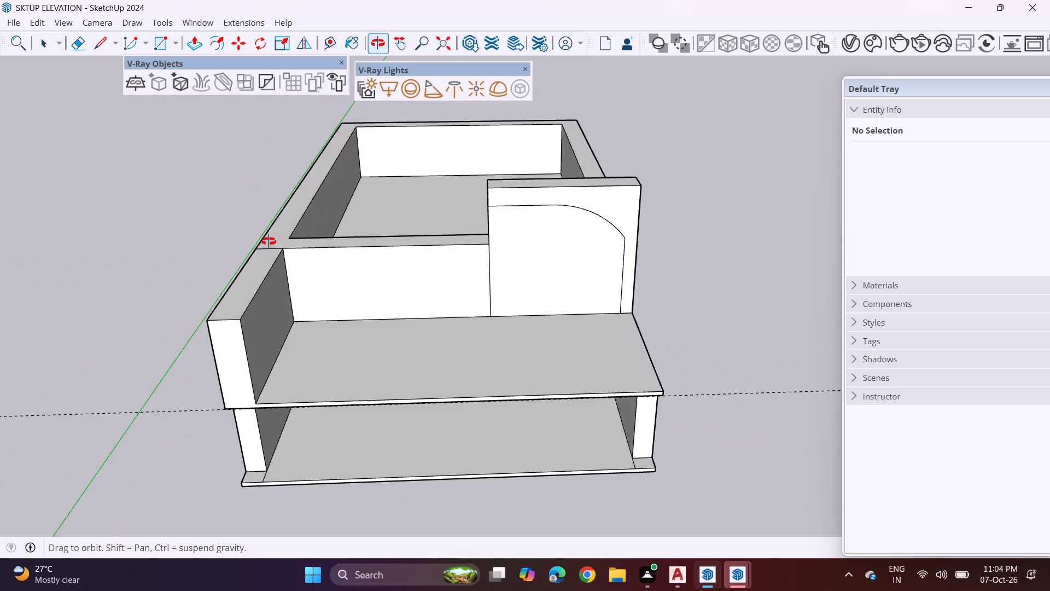
middle_drag(269, 241, 164, 216)
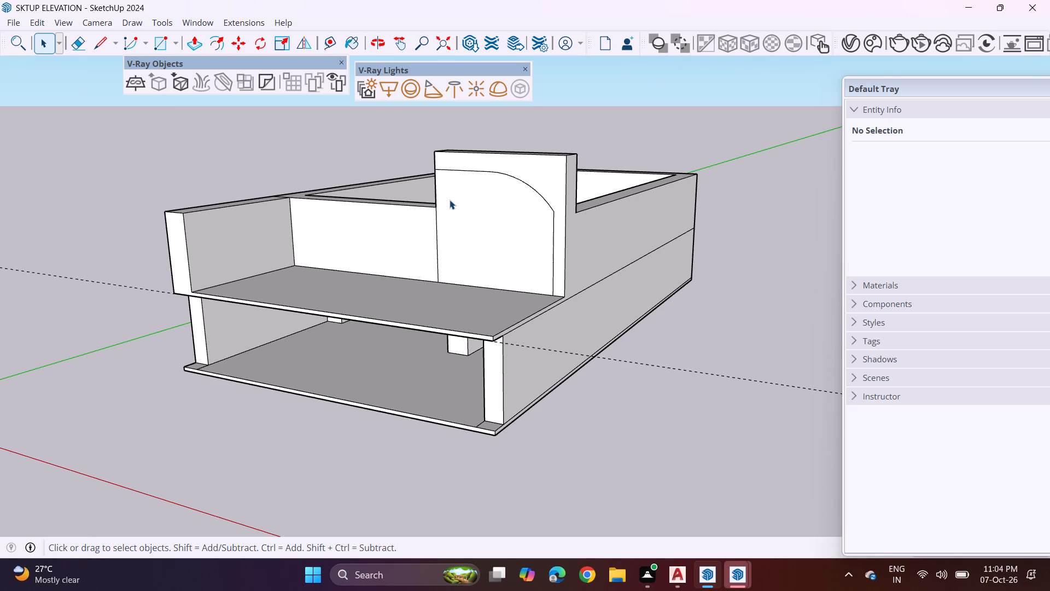
middle_drag(644, 195, 238, 260)
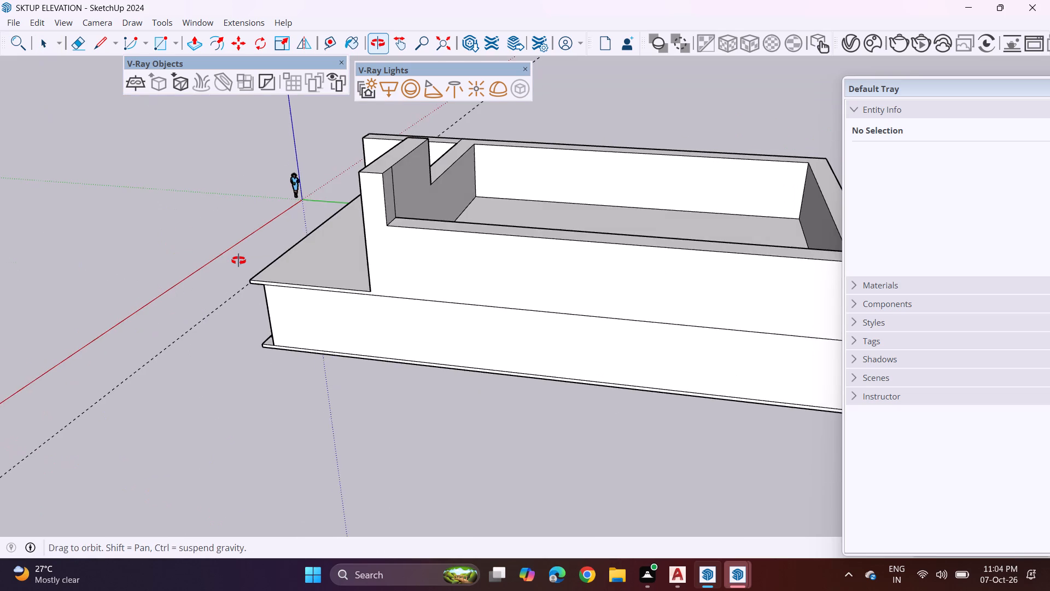
middle_drag(238, 260, 442, 240)
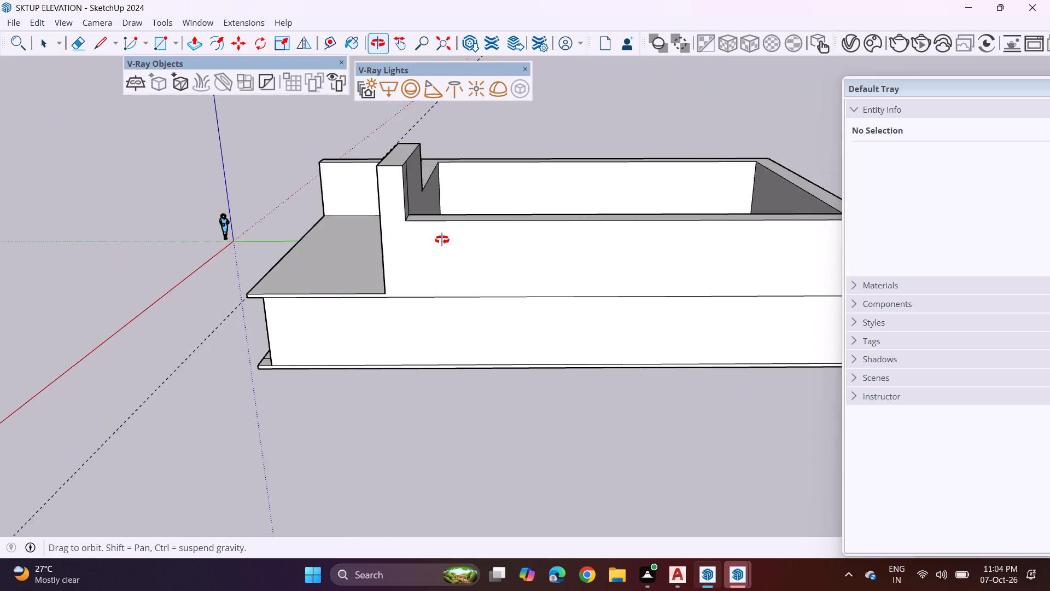
middle_drag(442, 240, 748, 164)
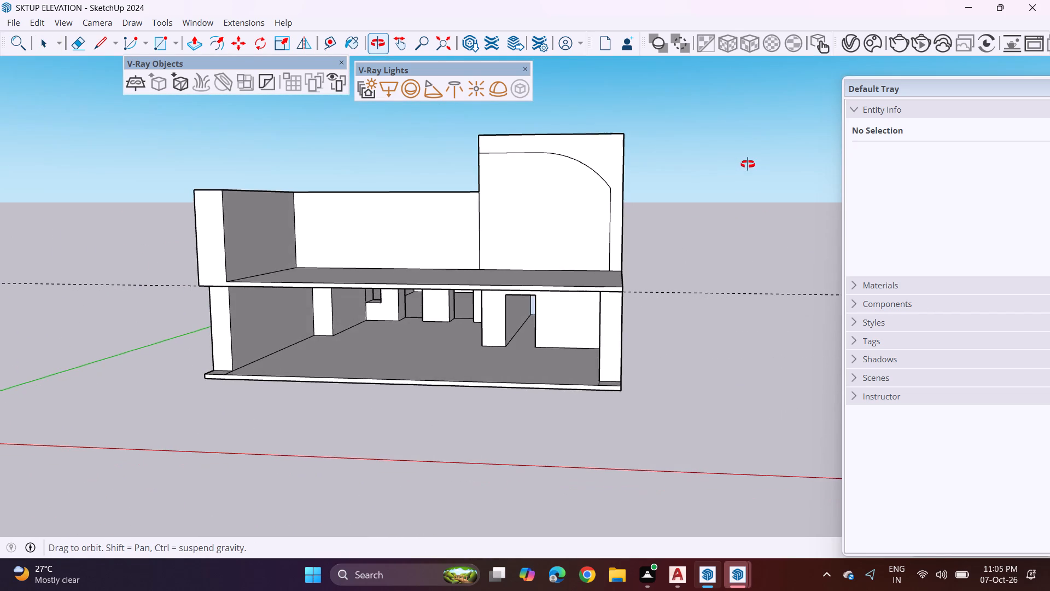
middle_drag(748, 164, 603, 270)
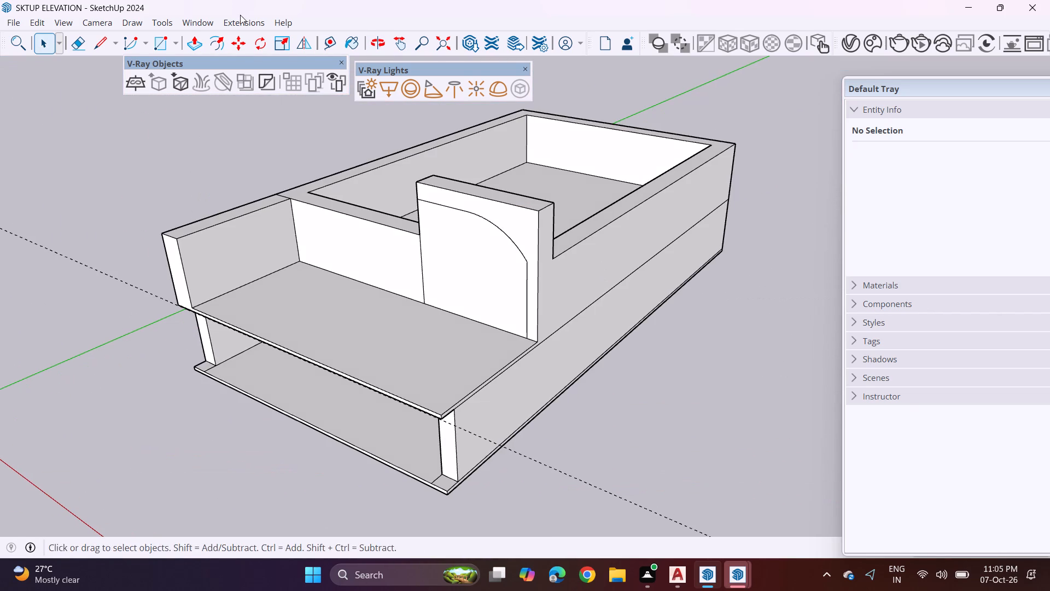
click(176, 42)
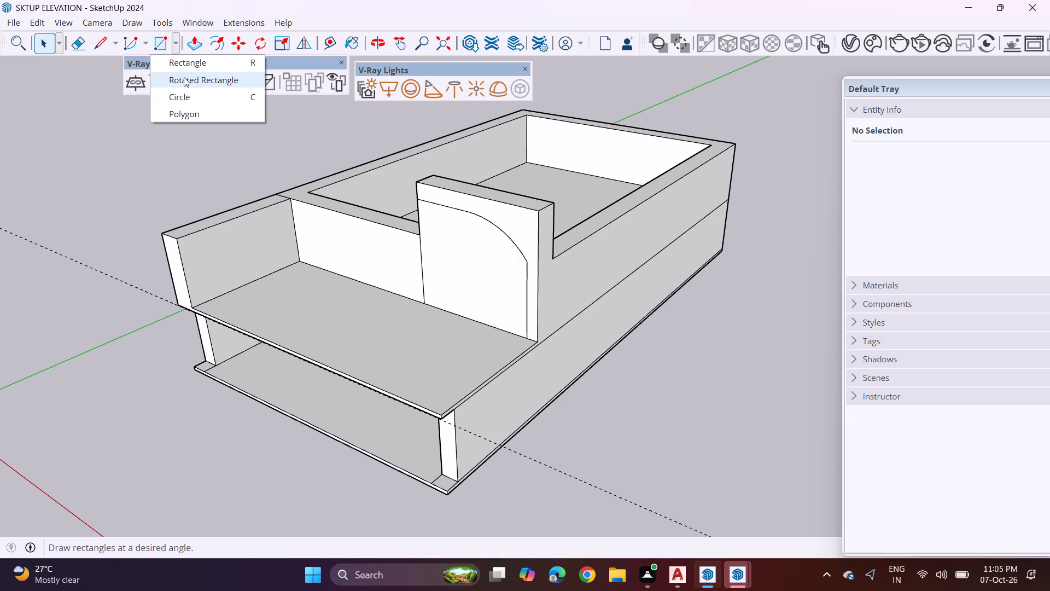
click(184, 77)
click(517, 111)
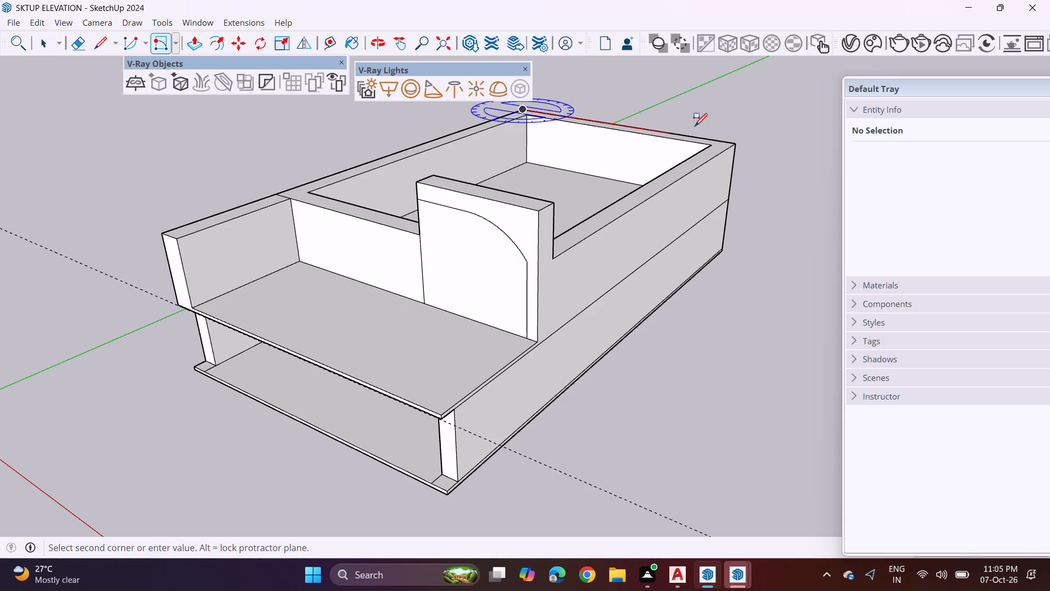
click(732, 141)
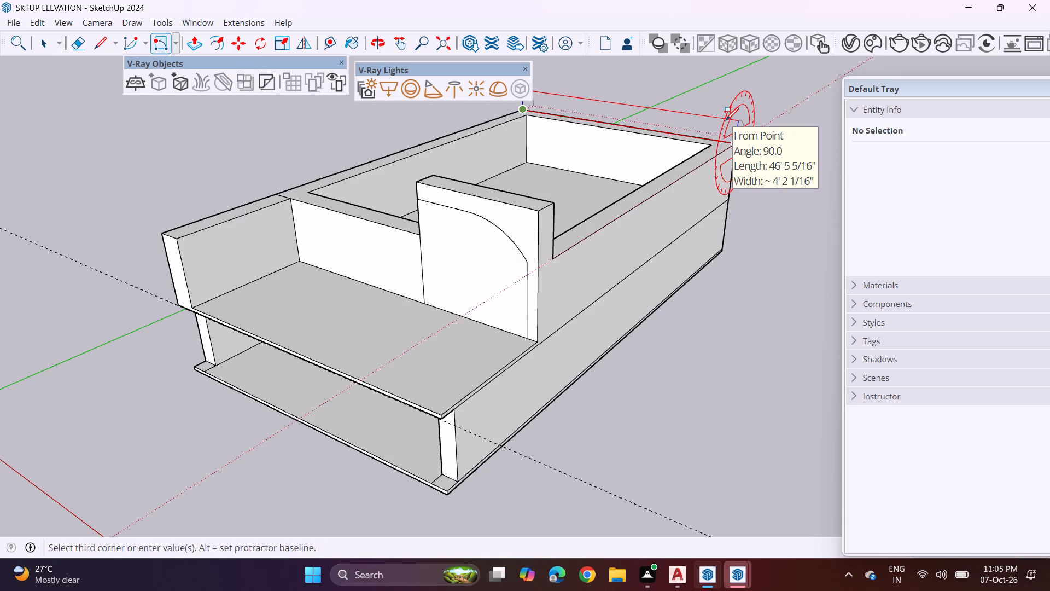
key(6)
key(Return)
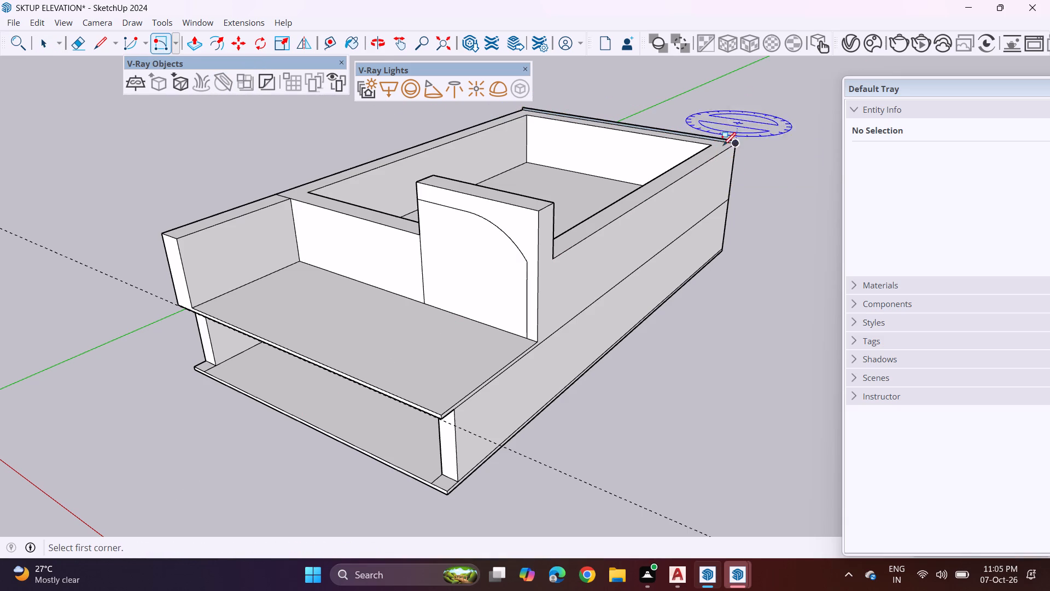
Push/Pull the thin rear strip forward over the open upper storey to the raised front wall, forming a roof slab.
middle_drag(722, 147, 576, 108)
scroll(791, 189, up, 3)
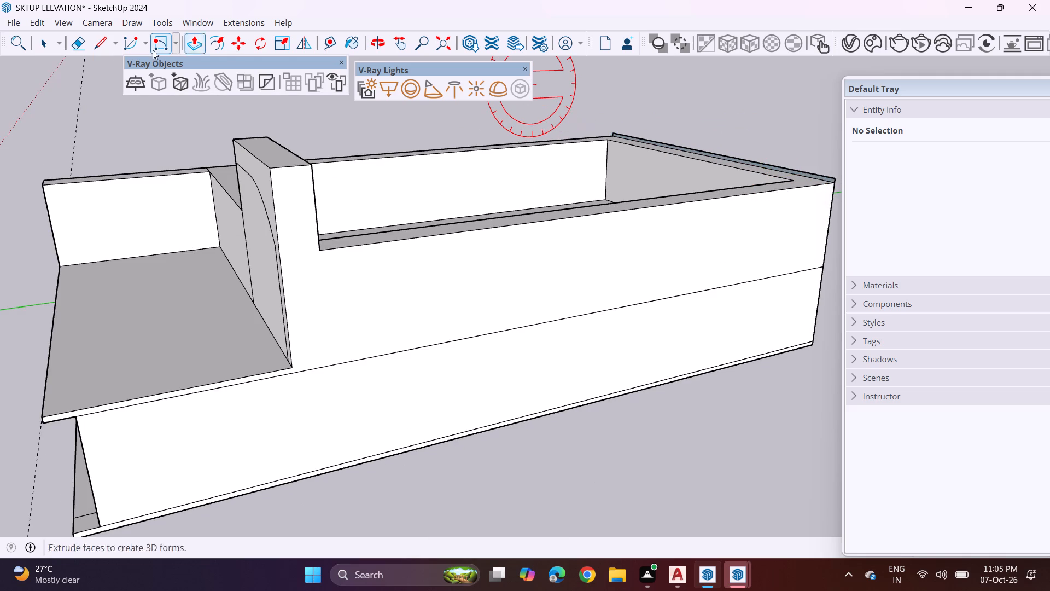
click(188, 44)
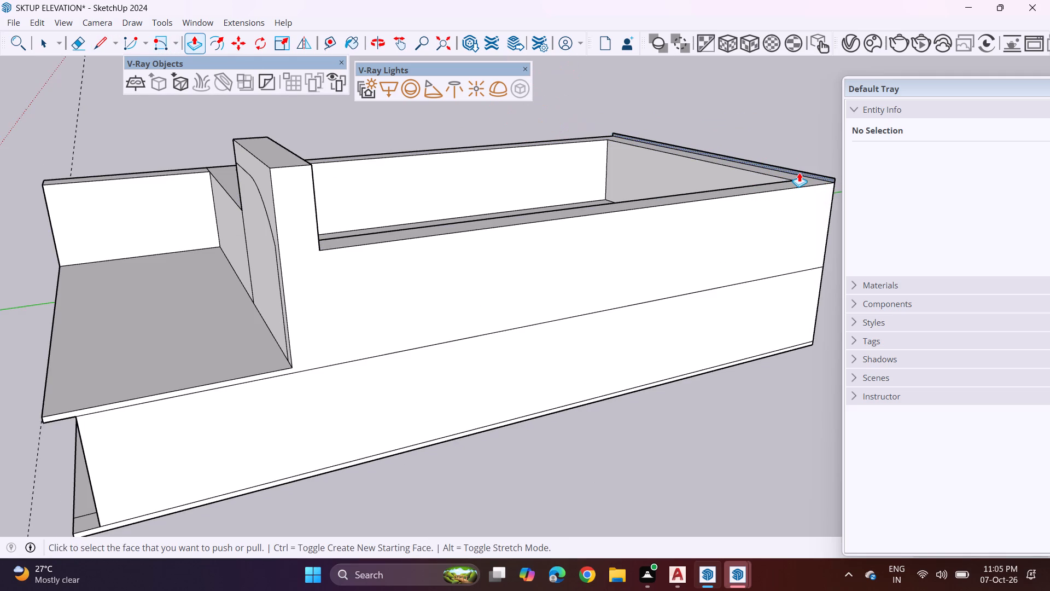
click(799, 172)
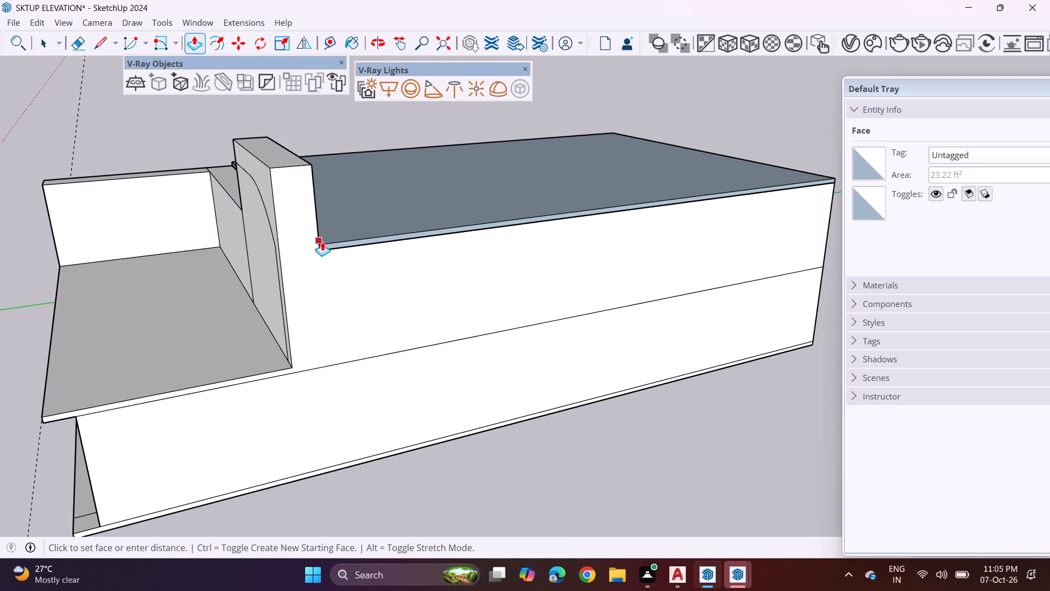
click(322, 241)
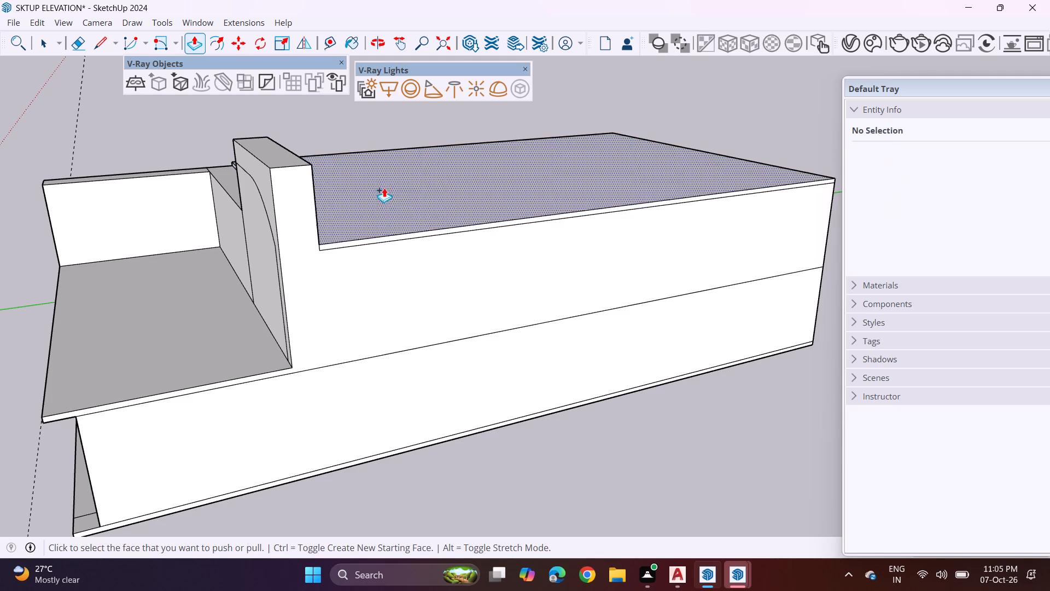
Push/Pull the roof slab's front edge face forward over the balcony to align with the front of the projecting side wall.
middle_drag(182, 186, 570, 232)
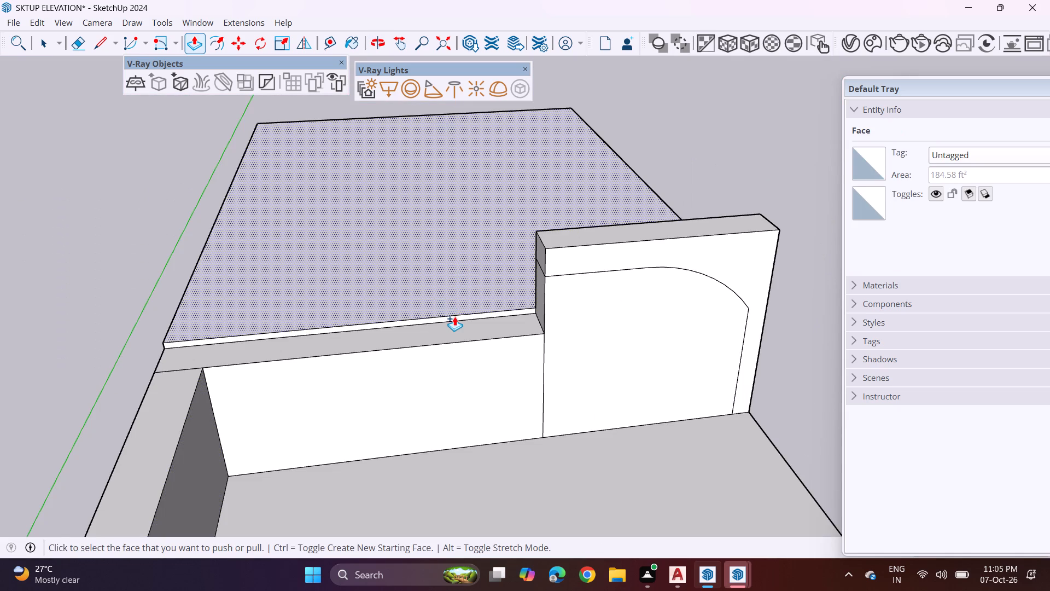
click(454, 317)
middle_drag(457, 359, 449, 239)
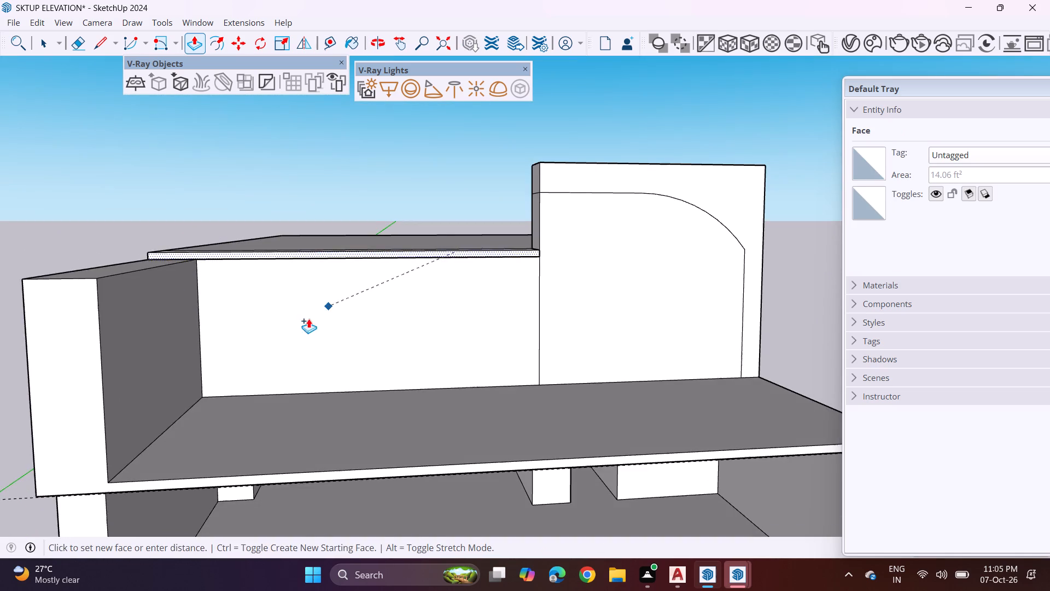
middle_drag(147, 362, 125, 291)
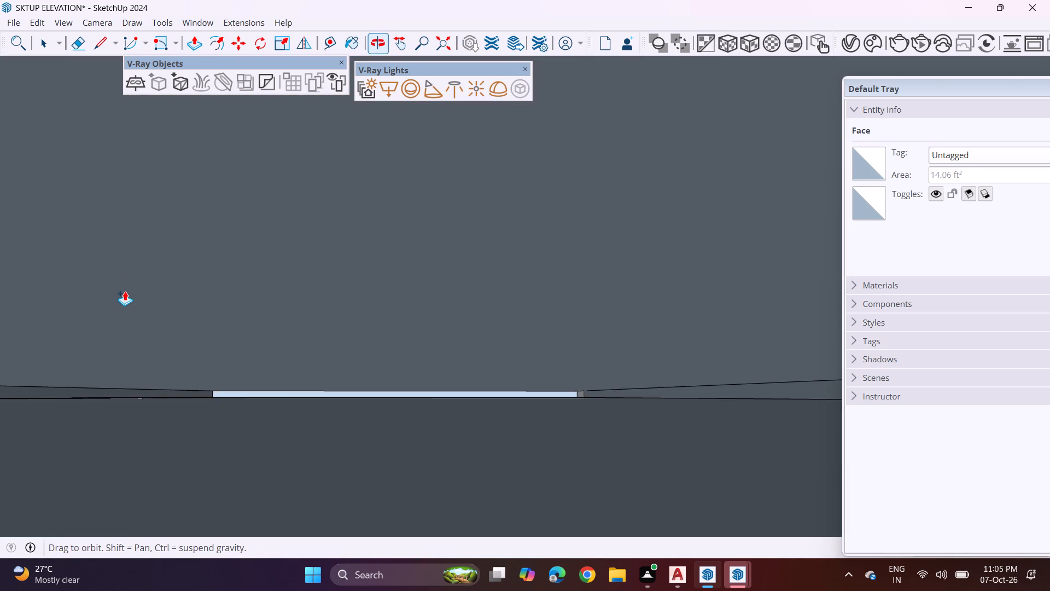
scroll(125, 291, down, 7)
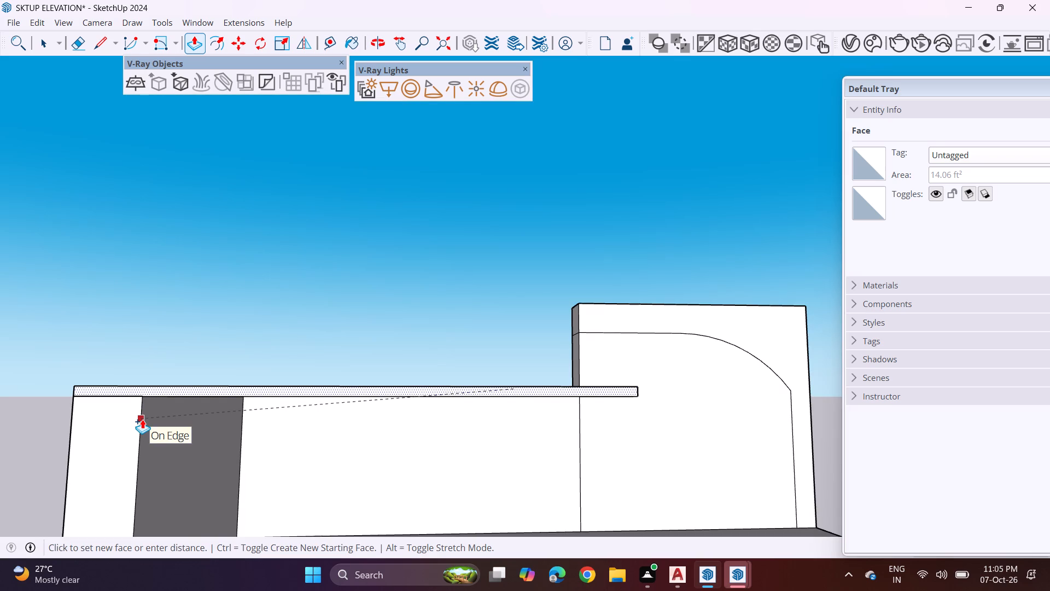
middle_drag(150, 421, 392, 430)
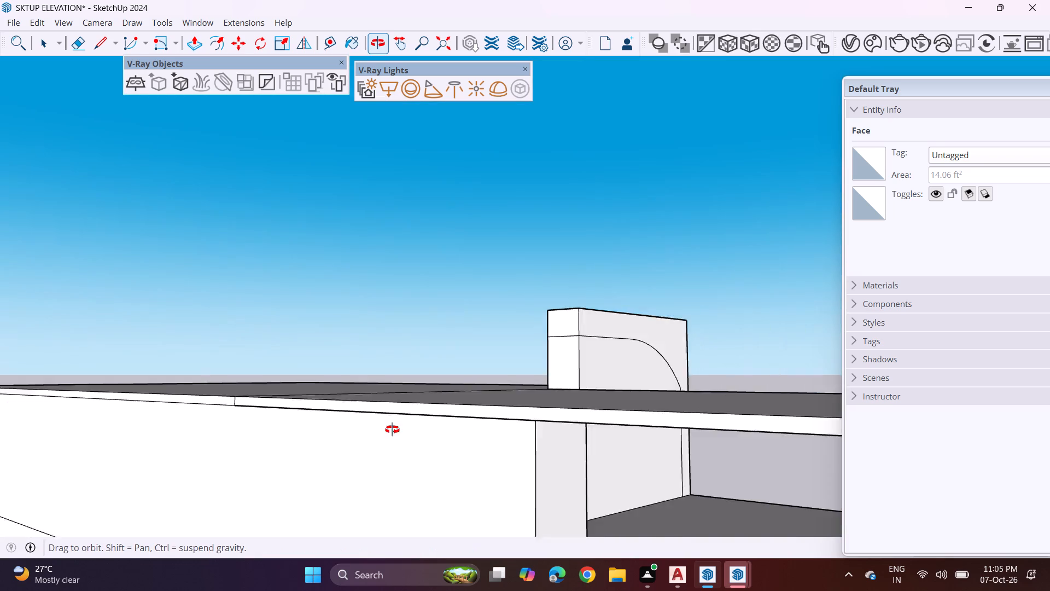
middle_drag(392, 430, 500, 390)
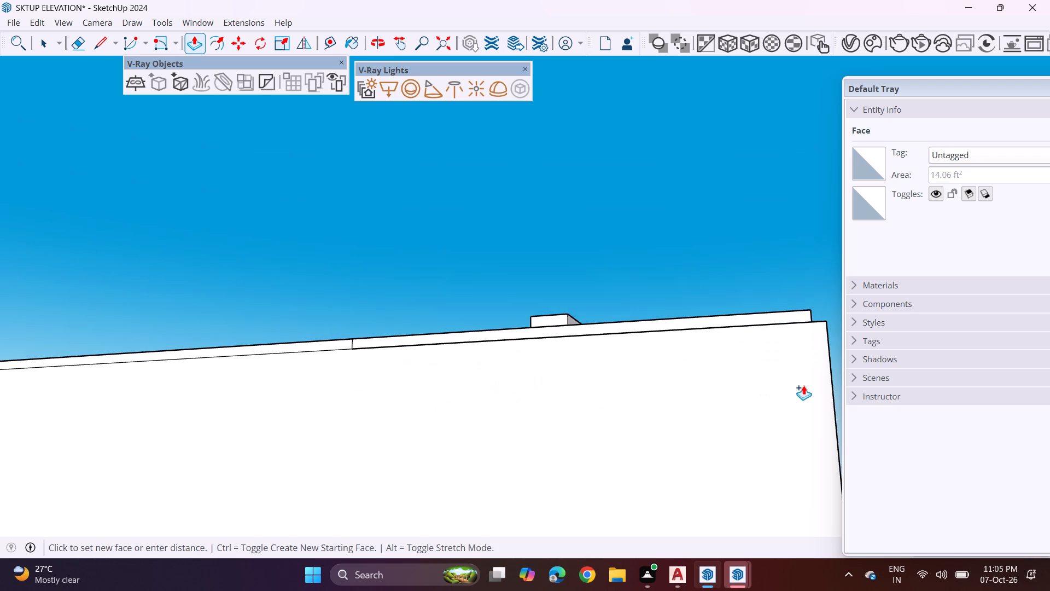
click(803, 385)
Examine the extended roof slab and the balcony wall beneath it from several front angles.
middle_drag(766, 362, 301, 420)
scroll(290, 403, down, 6)
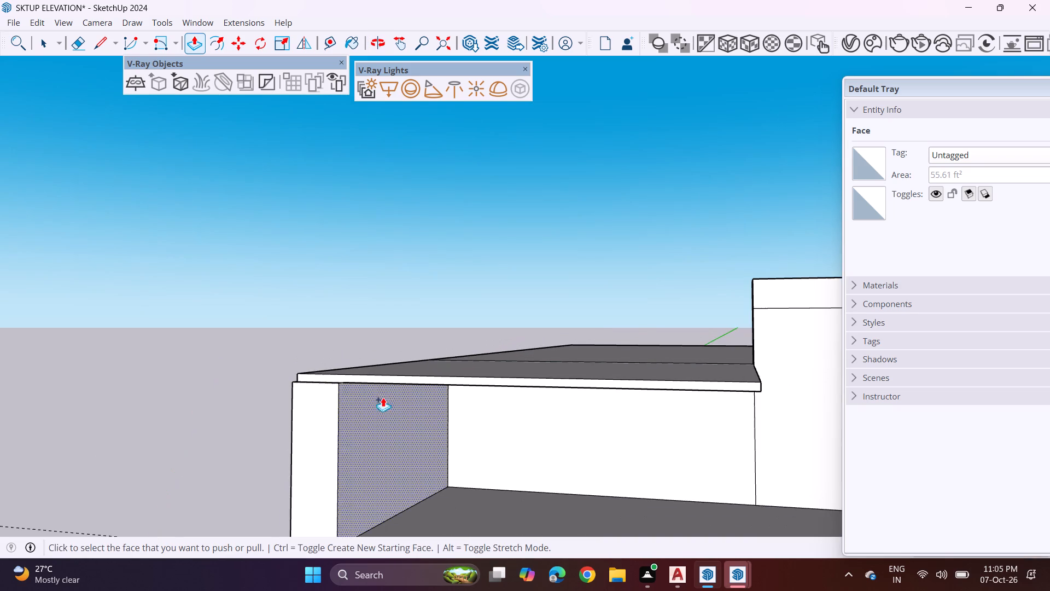
middle_drag(509, 408, 316, 275)
middle_drag(300, 265, 393, 320)
scroll(402, 307, down, 2)
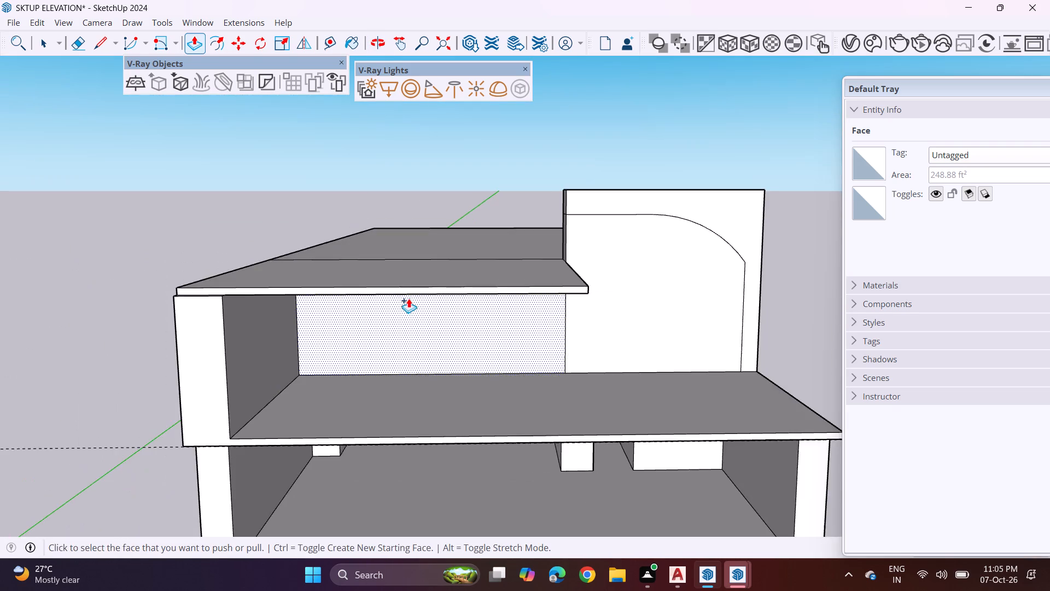
middle_drag(448, 341, 449, 284)
middle_drag(554, 329, 440, 293)
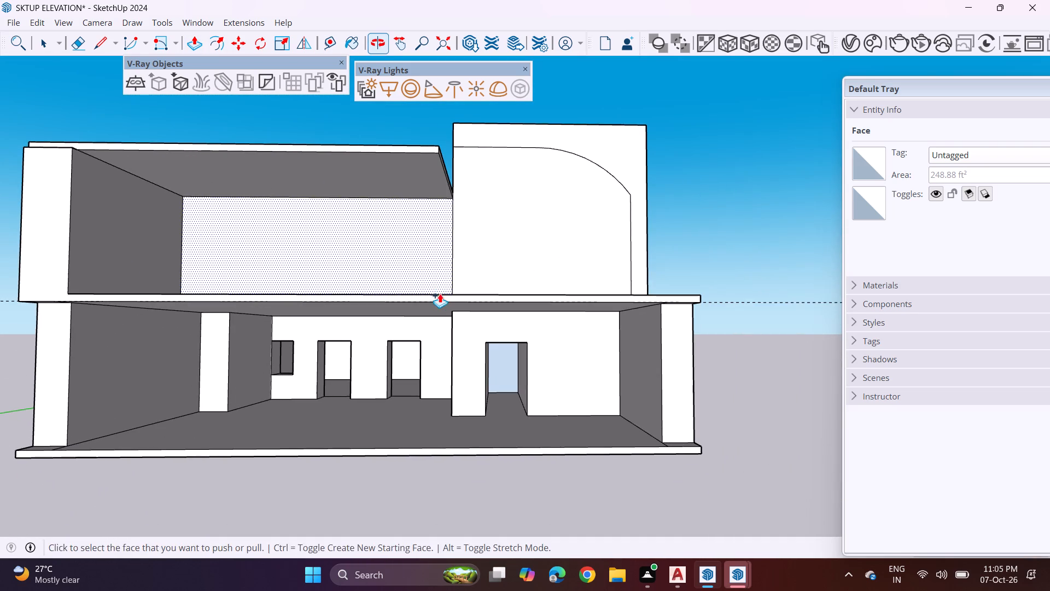
middle_drag(429, 292, 461, 297)
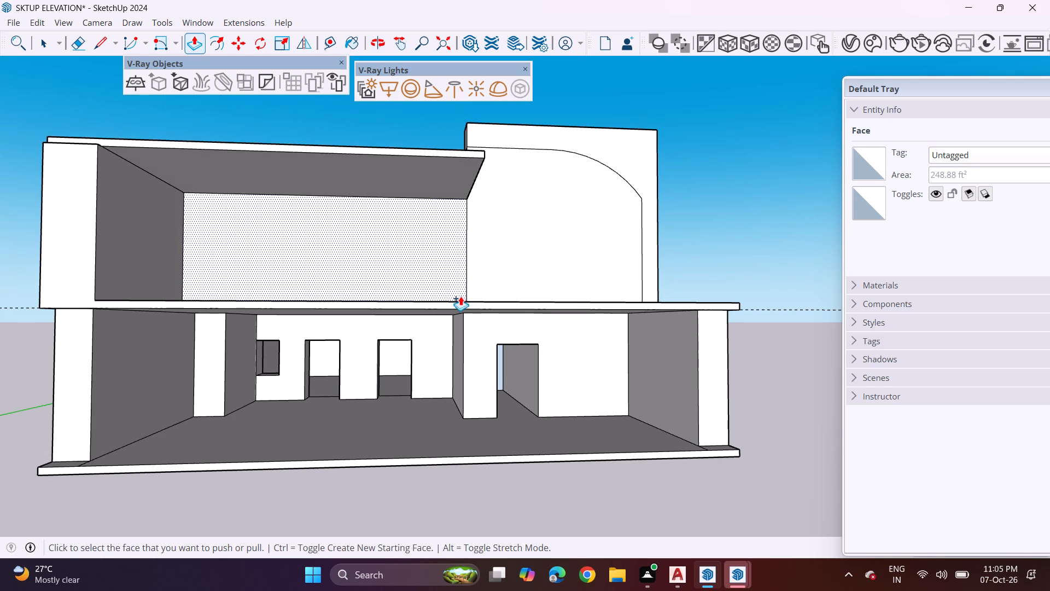
middle_drag(430, 261, 432, 294)
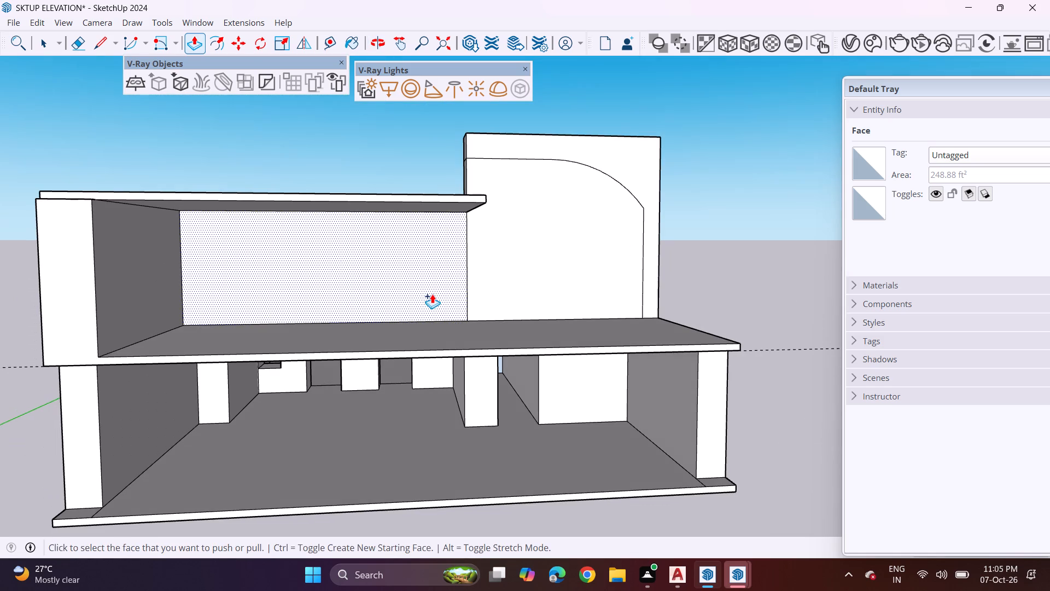
Draw a 4' by 7' door rectangle at floor level on the upper recessed wall, near the projecting side wall.
scroll(327, 250, up, 2)
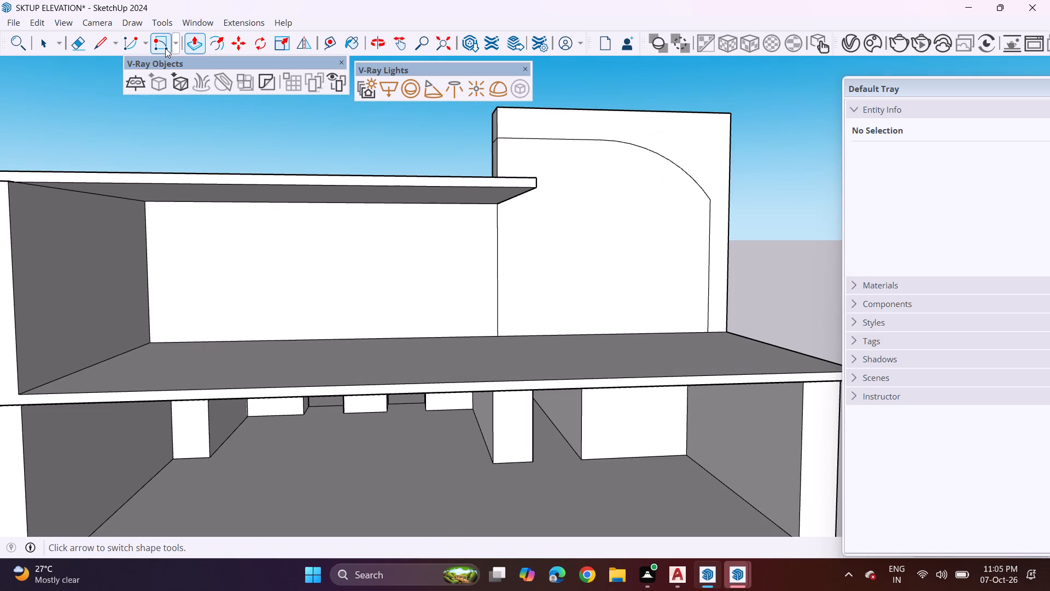
click(173, 44)
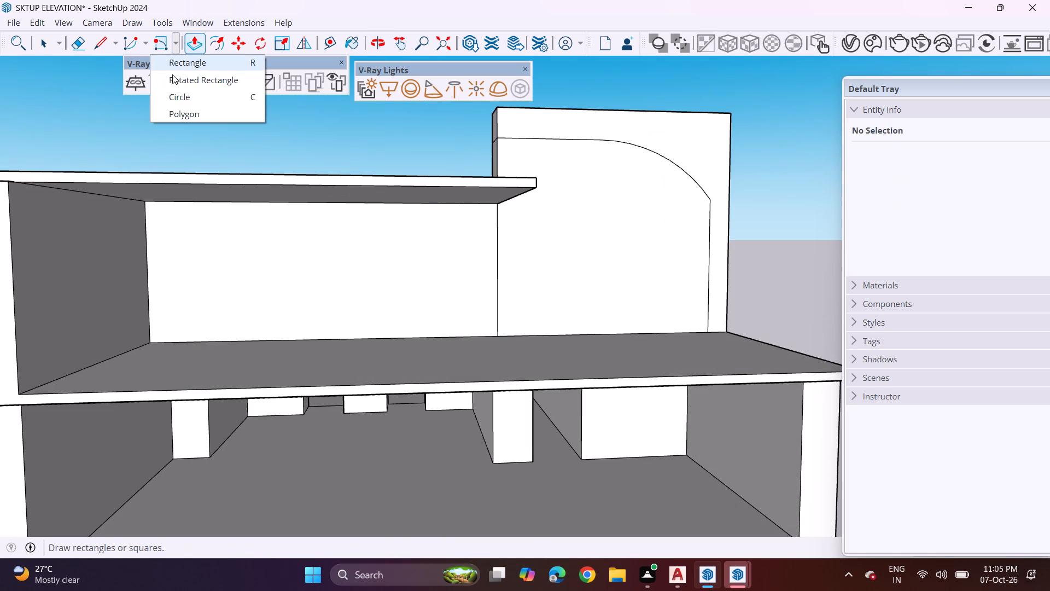
click(177, 65)
middle_drag(175, 298, 209, 292)
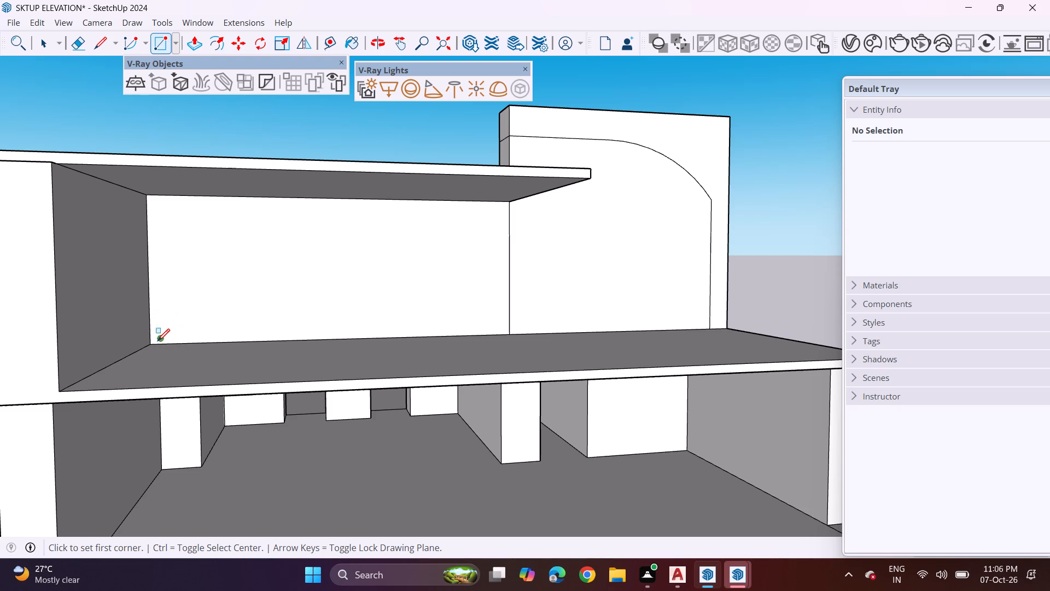
drag(164, 346, 167, 338)
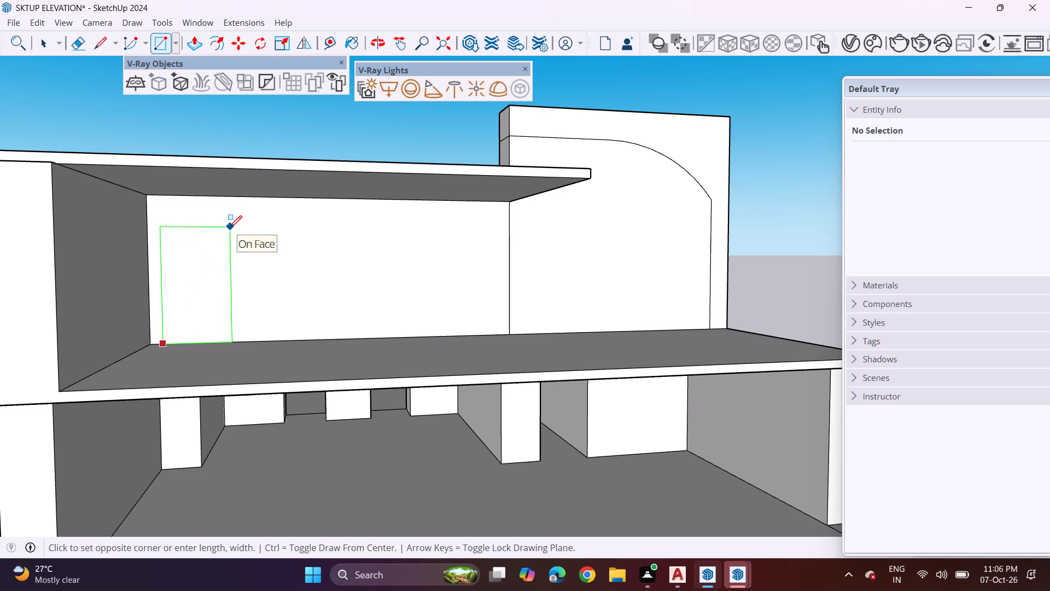
text(4')
key(period)
key(BackSpace)
text(,7')
key(Return)
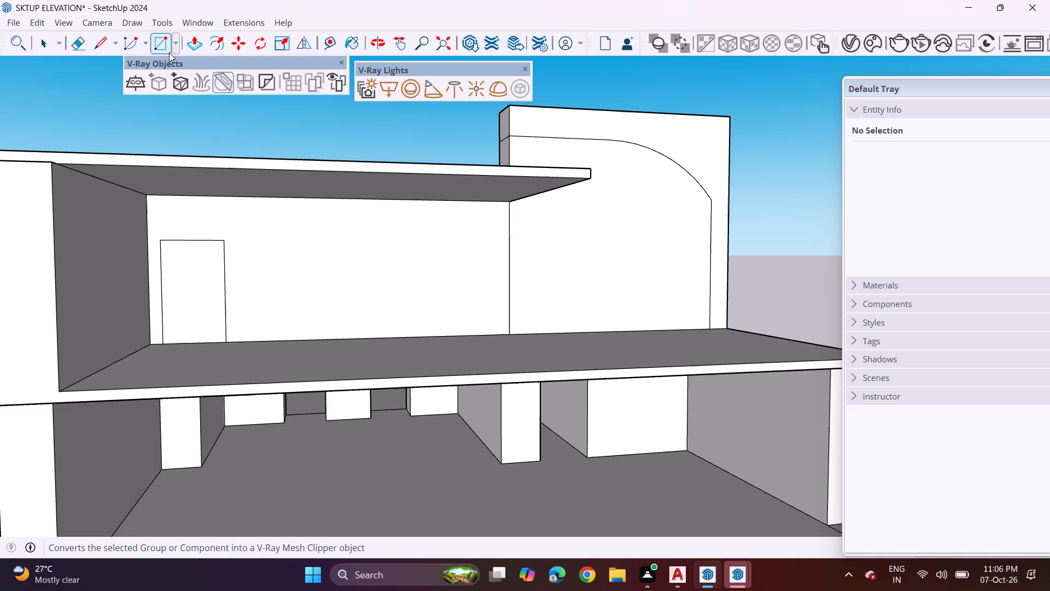
Push/Pull the door rectangle beside the projecting side wall back through the upper recessed wall to cut the opening.
click(197, 48)
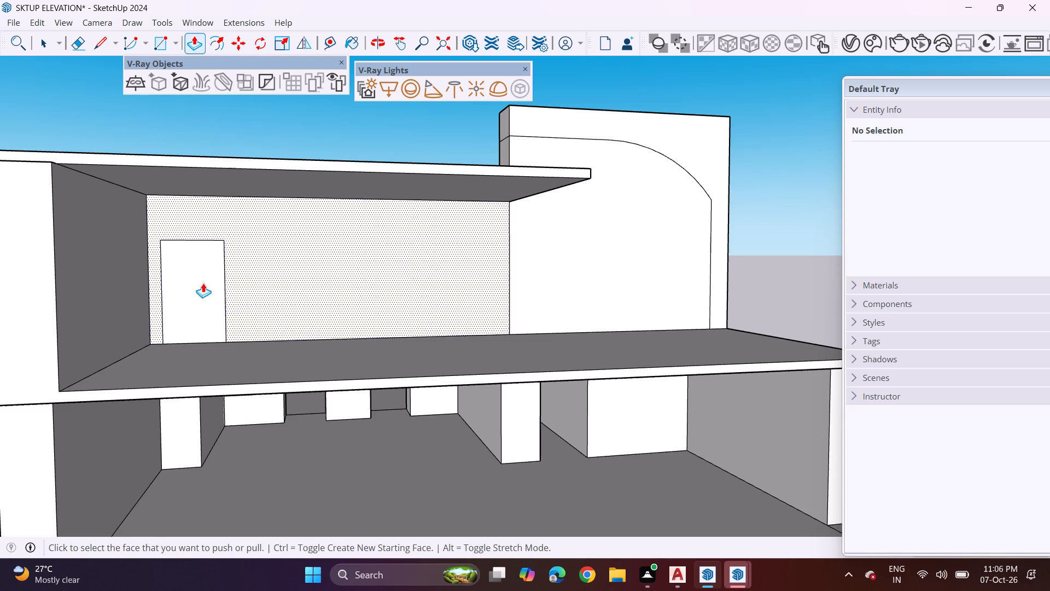
click(208, 306)
click(209, 283)
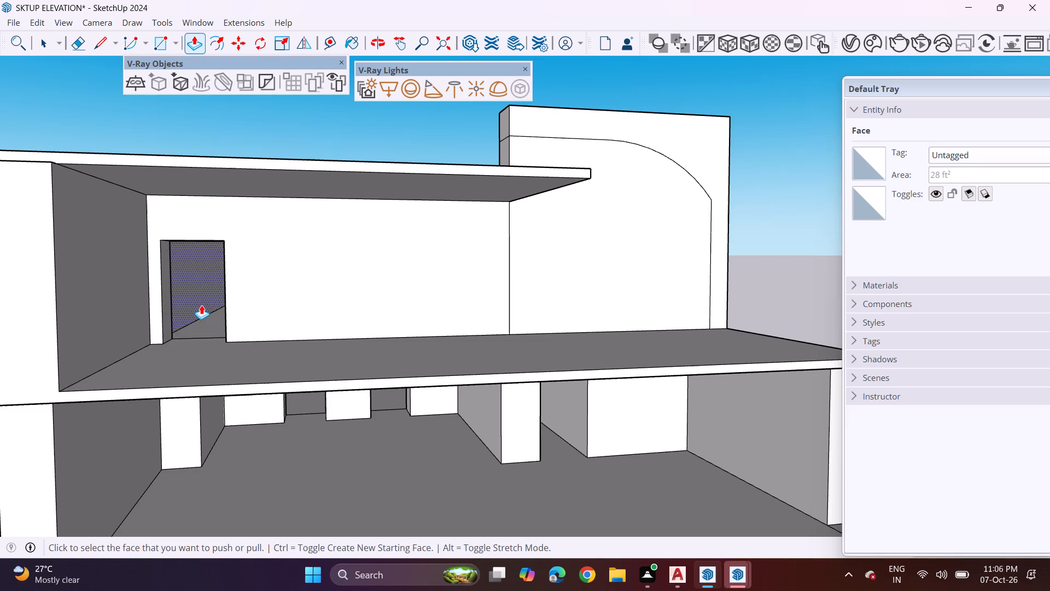
Draw a second 4' by 7' door rectangle at floor level near the middle of the upper recessed wall, closing the Default Tray.
middle_drag(205, 302, 63, 263)
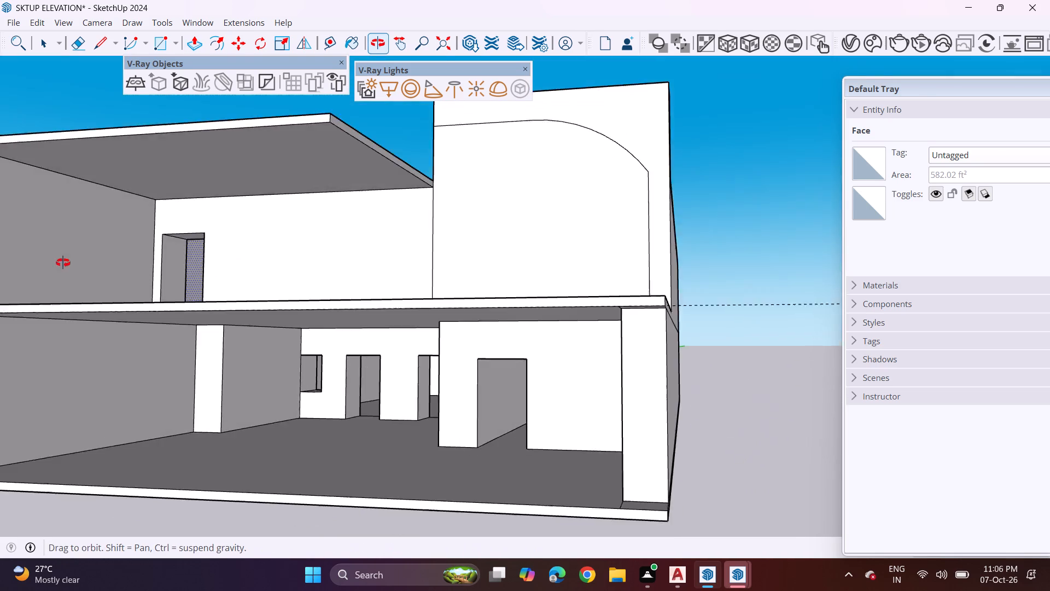
middle_drag(63, 263, 219, 282)
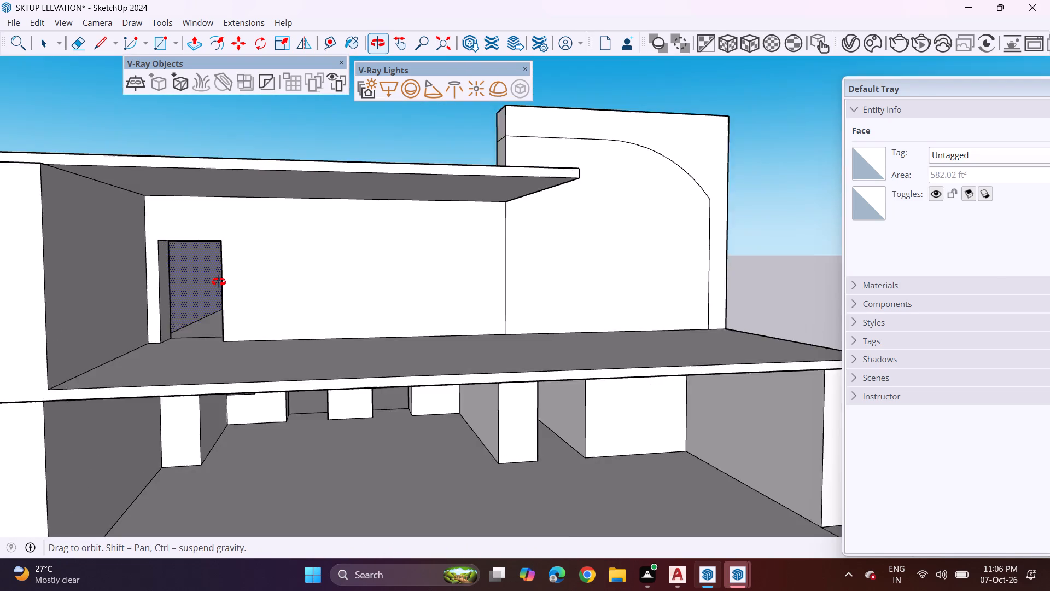
middle_drag(219, 282, 219, 281)
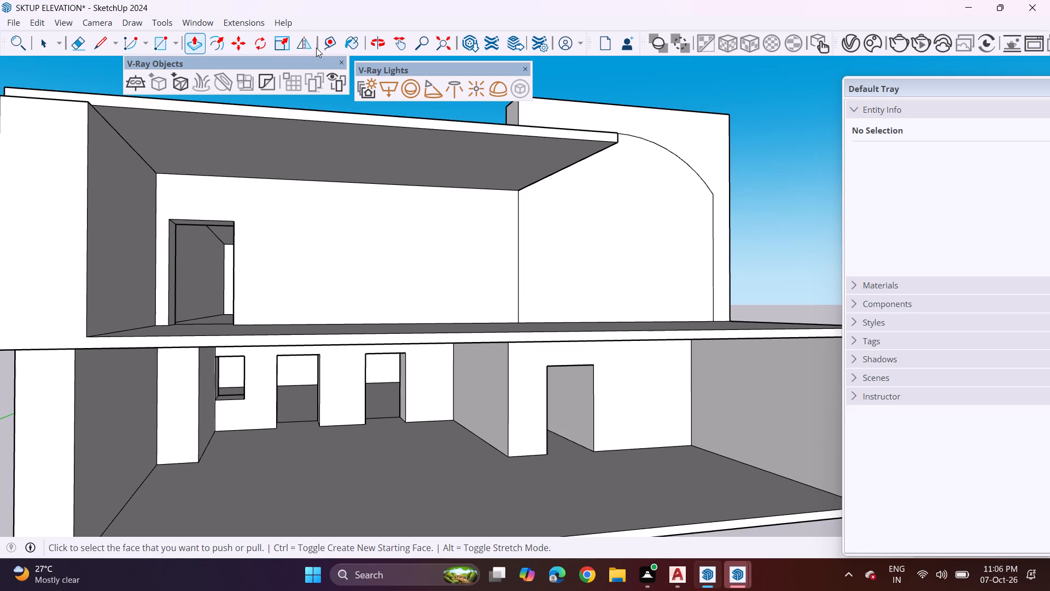
click(157, 43)
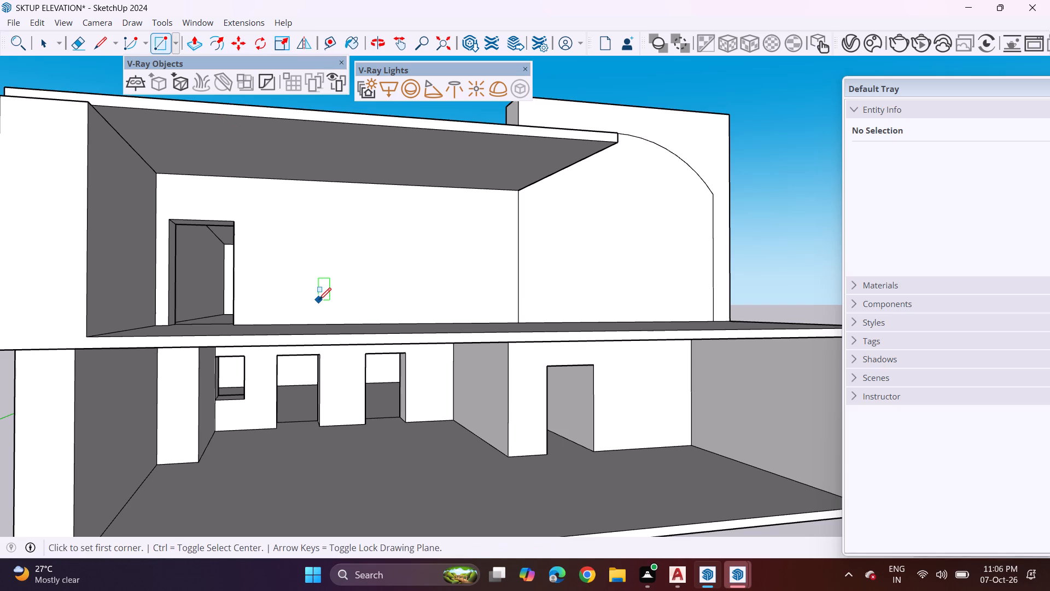
middle_drag(348, 308, 324, 331)
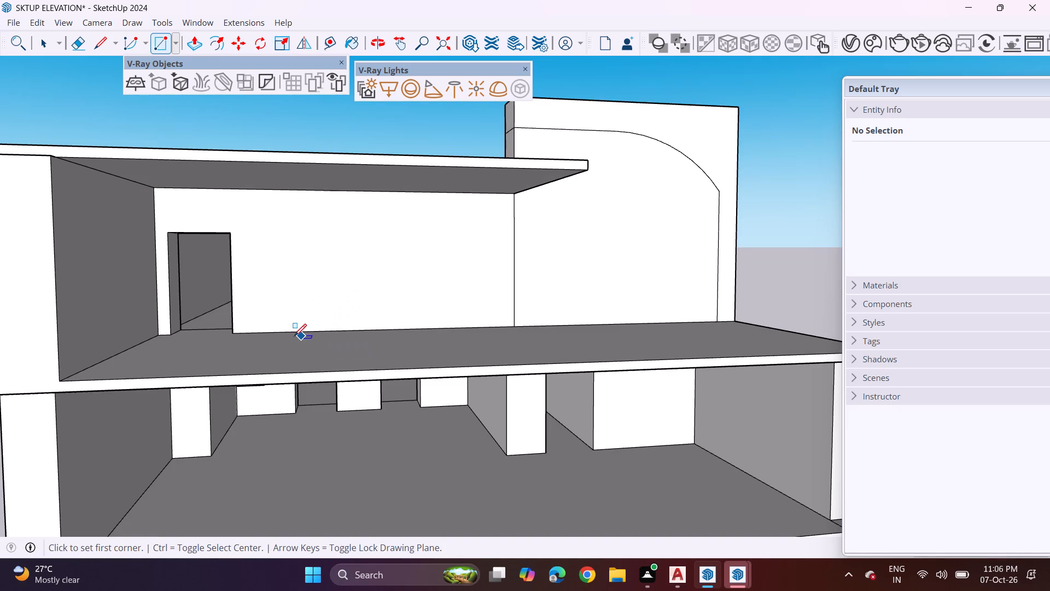
click(300, 329)
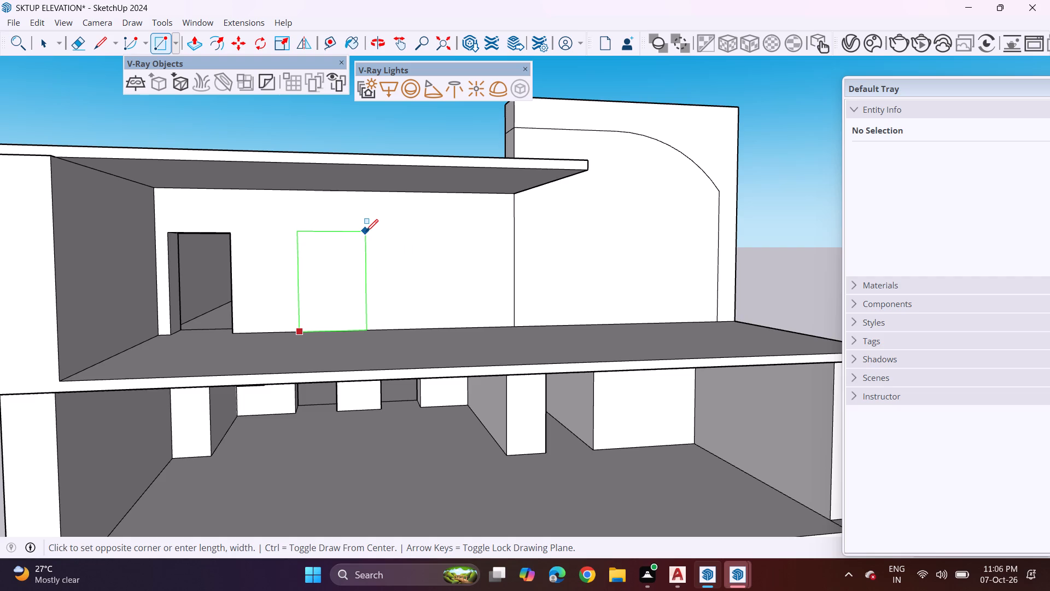
key(4)
key(comma)
key(7)
click(874, 91)
drag(874, 91, 773, 186)
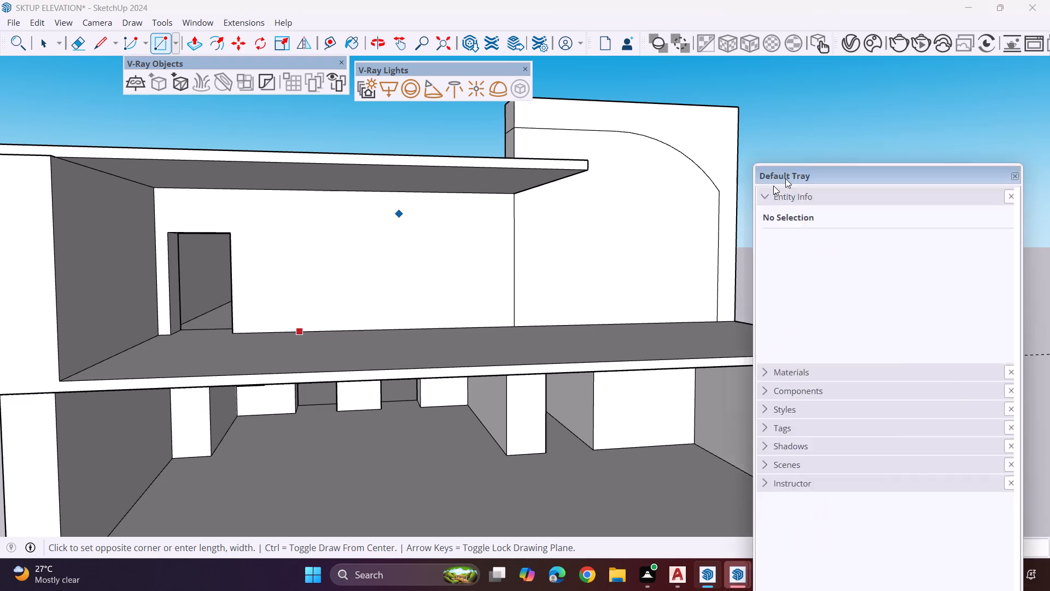
drag(773, 186, 587, 216)
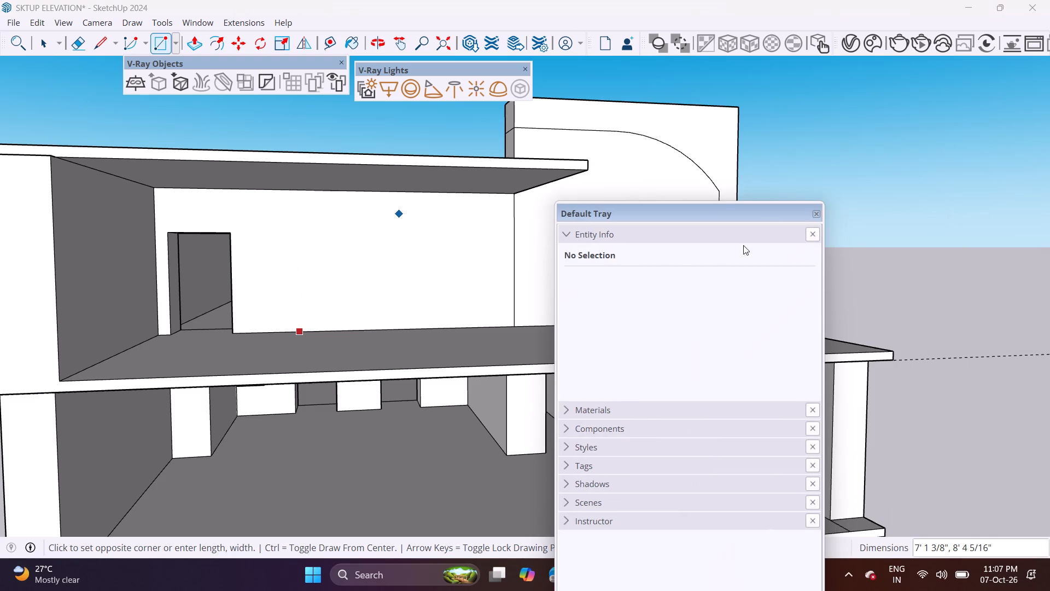
click(815, 211)
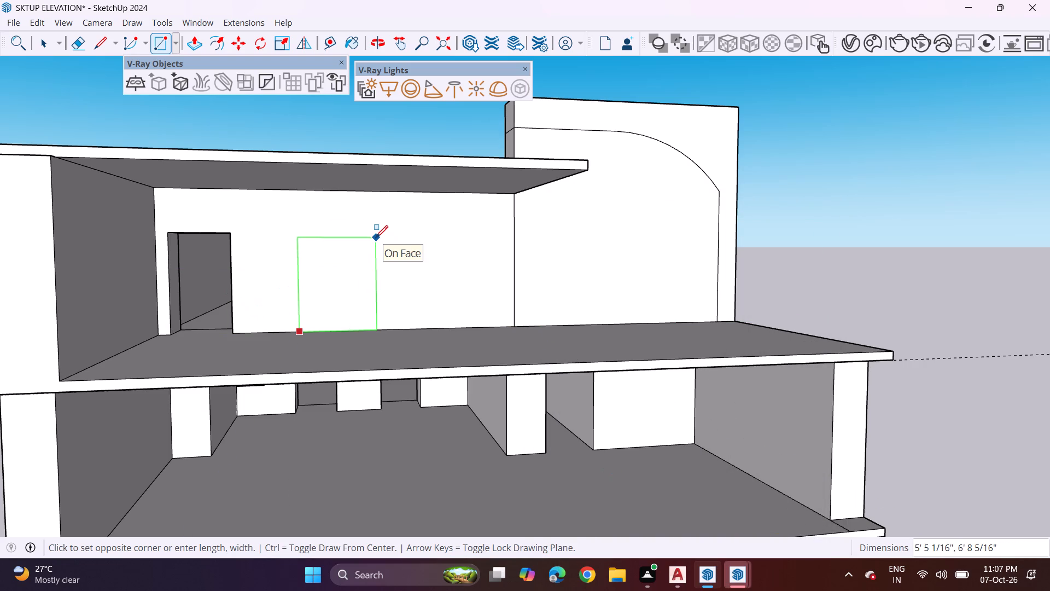
key(4)
text(',7')
key(Return)
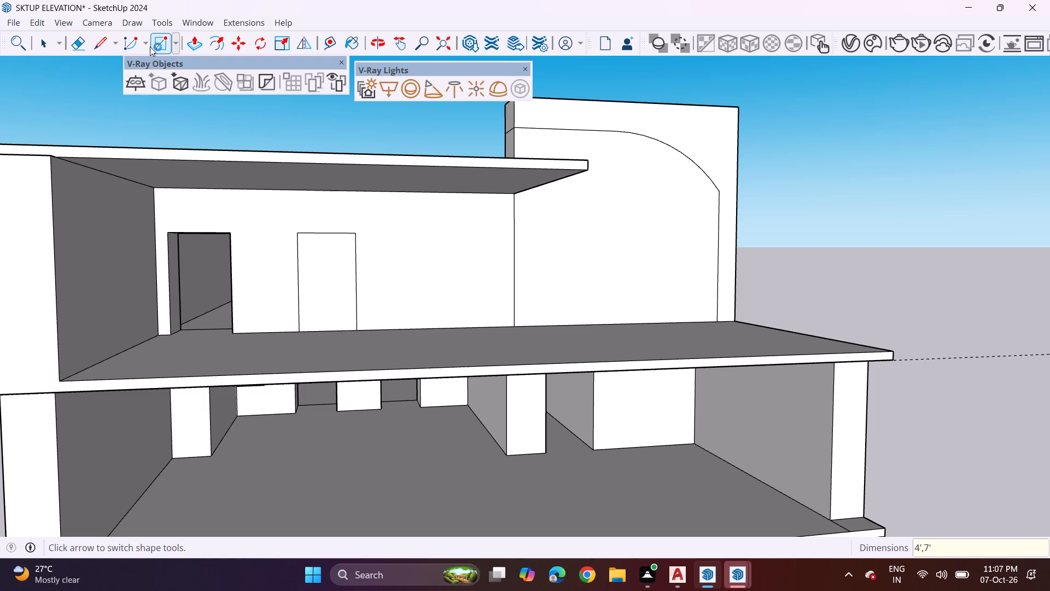
Draw a third 4' by 7' door rectangle at floor level, between the second one and the tall arched wall.
click(164, 42)
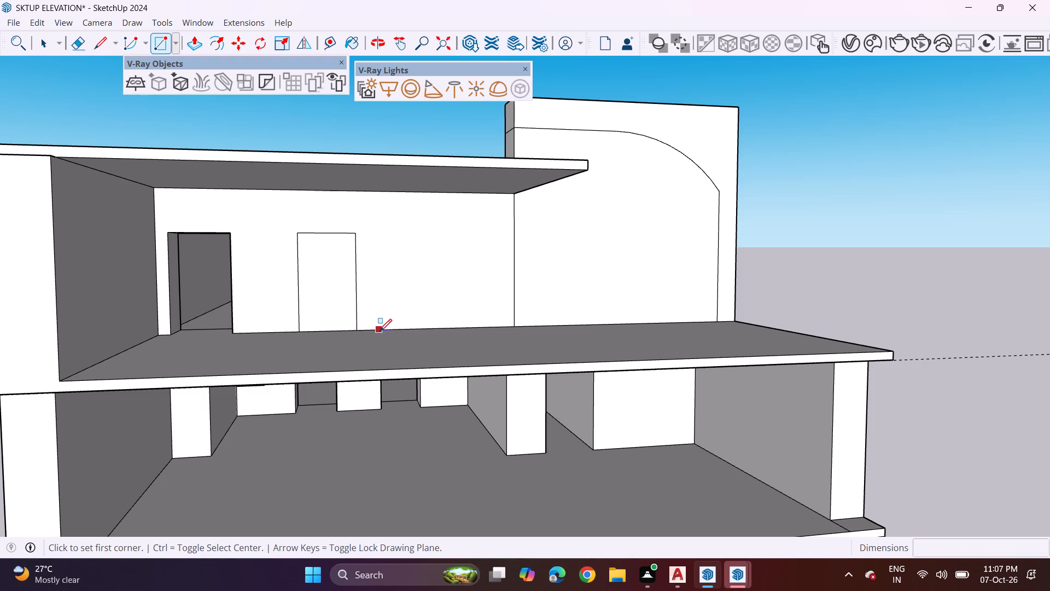
drag(380, 331, 375, 323)
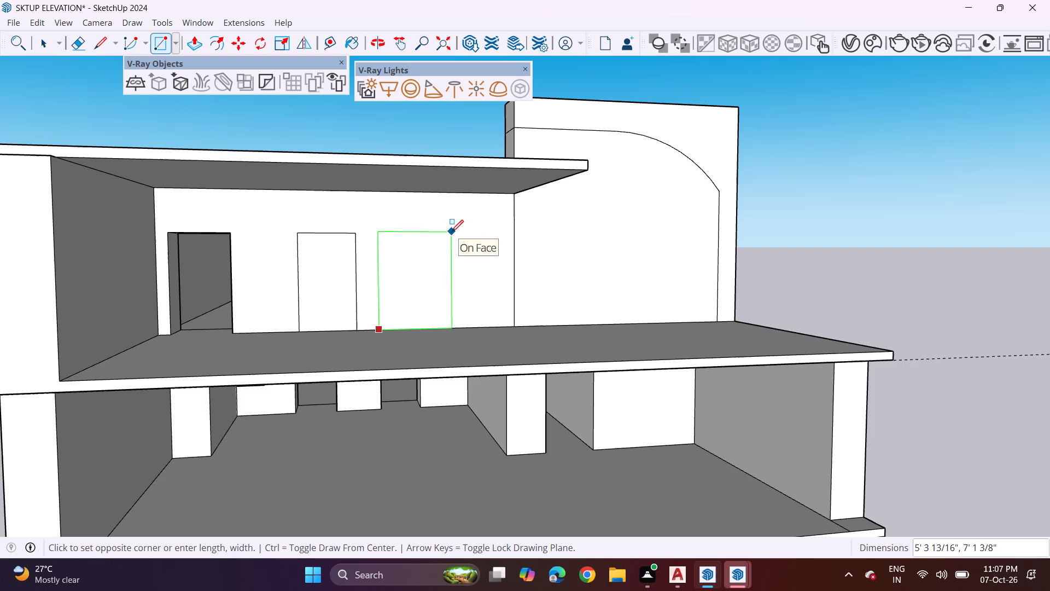
key(4)
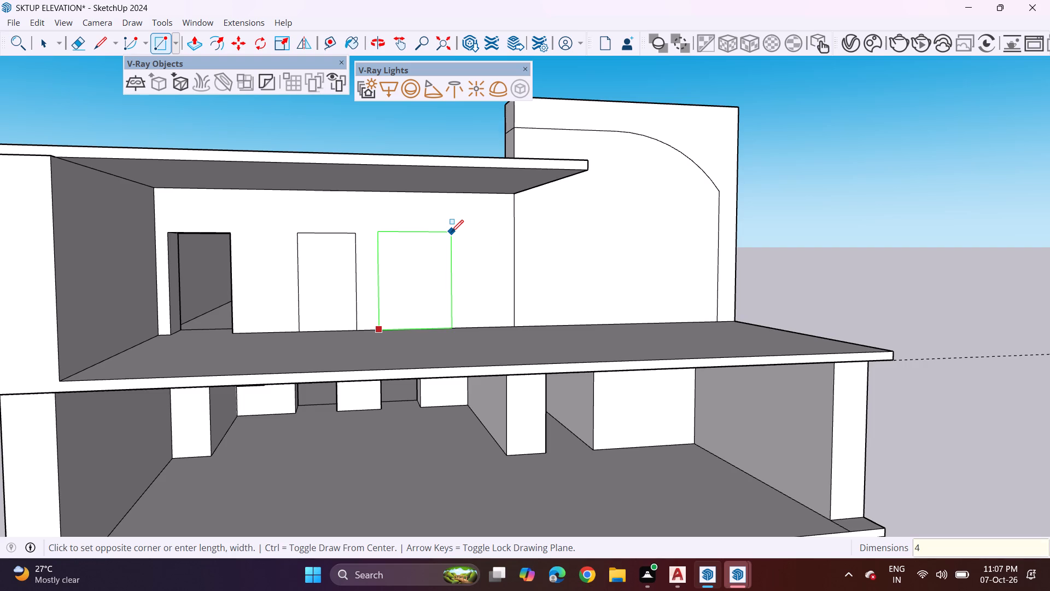
text(',7')
key(Return)
Push/Pull the second and third door rectangles back through the upper recessed wall to cut both openings.
click(195, 48)
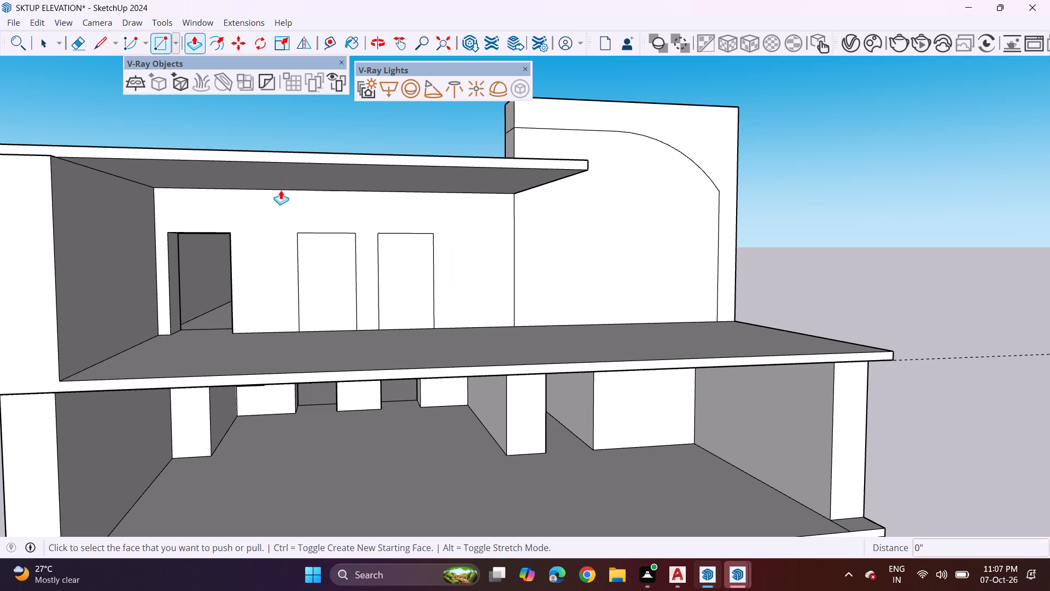
click(322, 321)
click(320, 302)
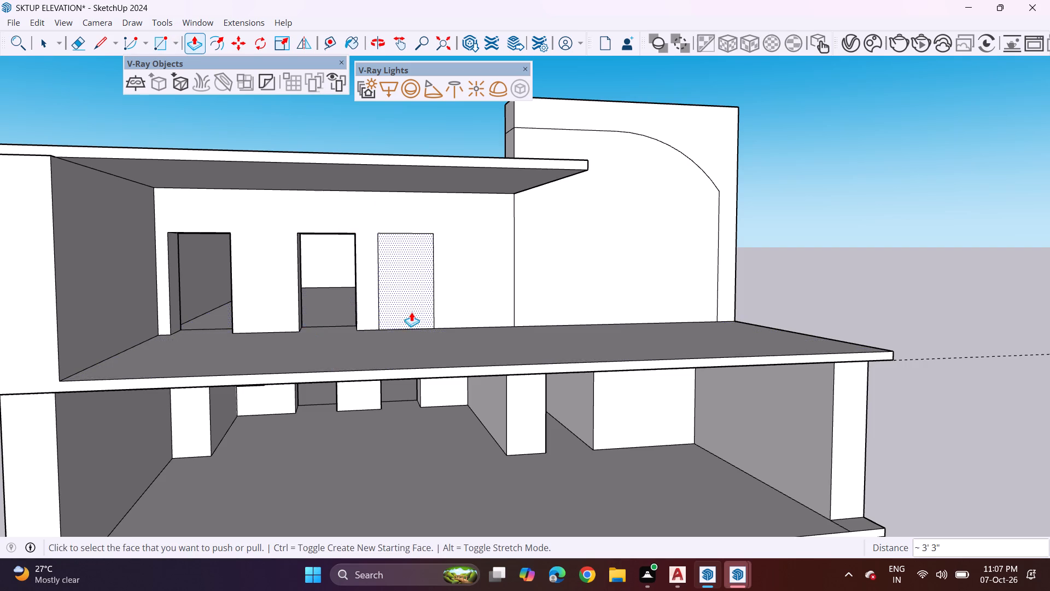
double_click(409, 300)
Draw a 4' by 7' door rectangle at balcony floor level inside the arched outline on the tall wall.
middle_drag(515, 307, 481, 292)
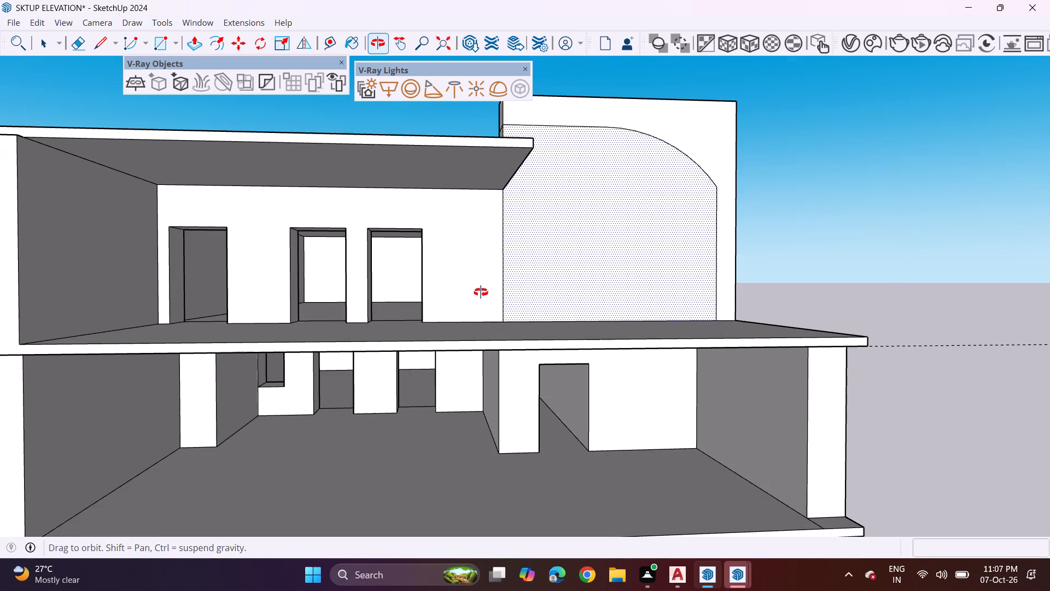
middle_drag(481, 292, 459, 302)
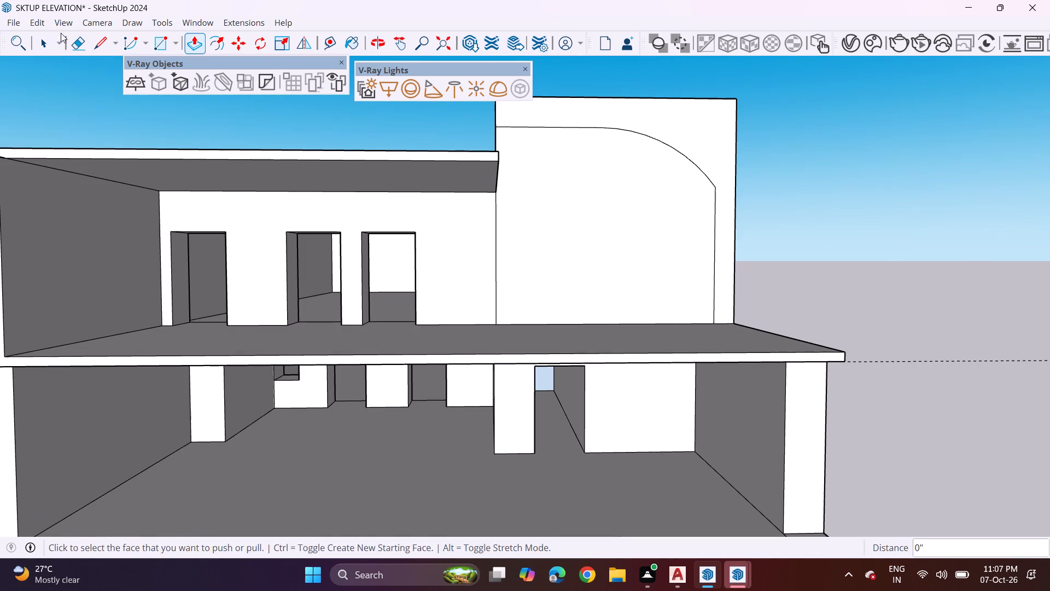
click(161, 41)
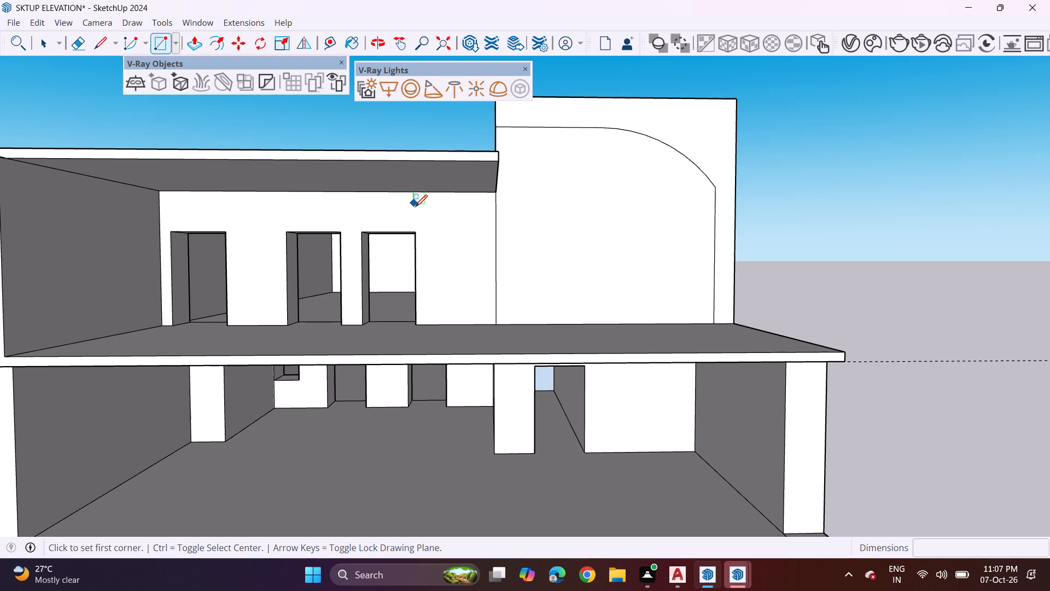
click(552, 325)
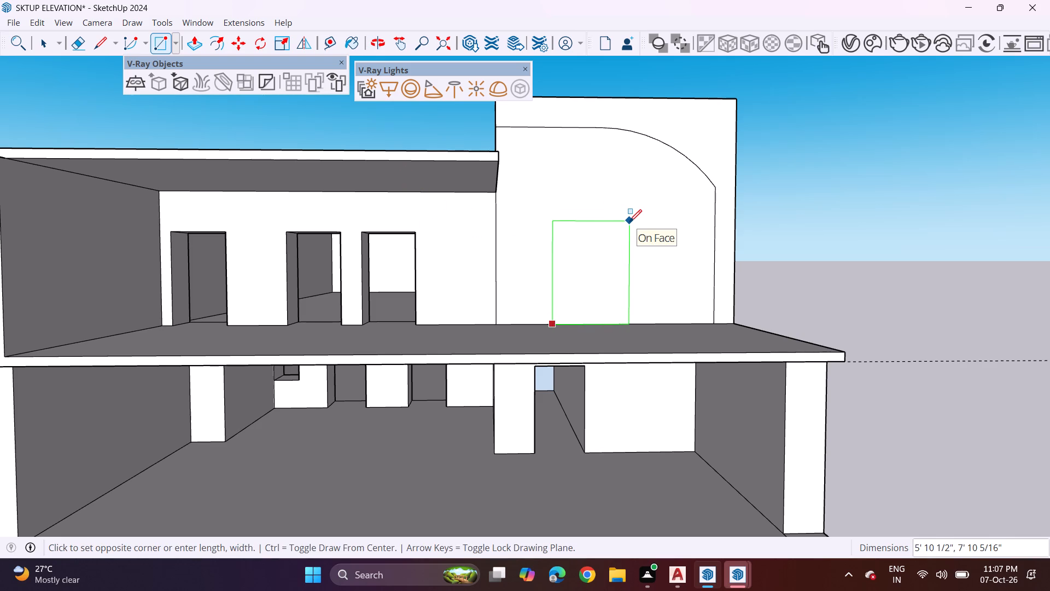
key(4)
text(',7')
key(Return)
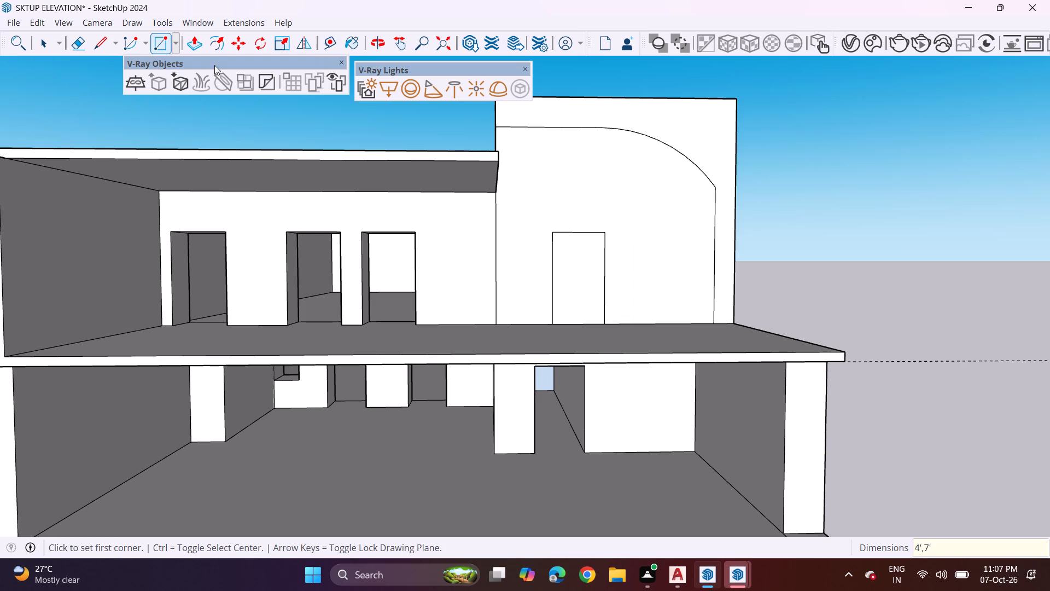
Push/Pull the door rectangle on the tall wall inward by the previous depth to cut its opening.
click(191, 54)
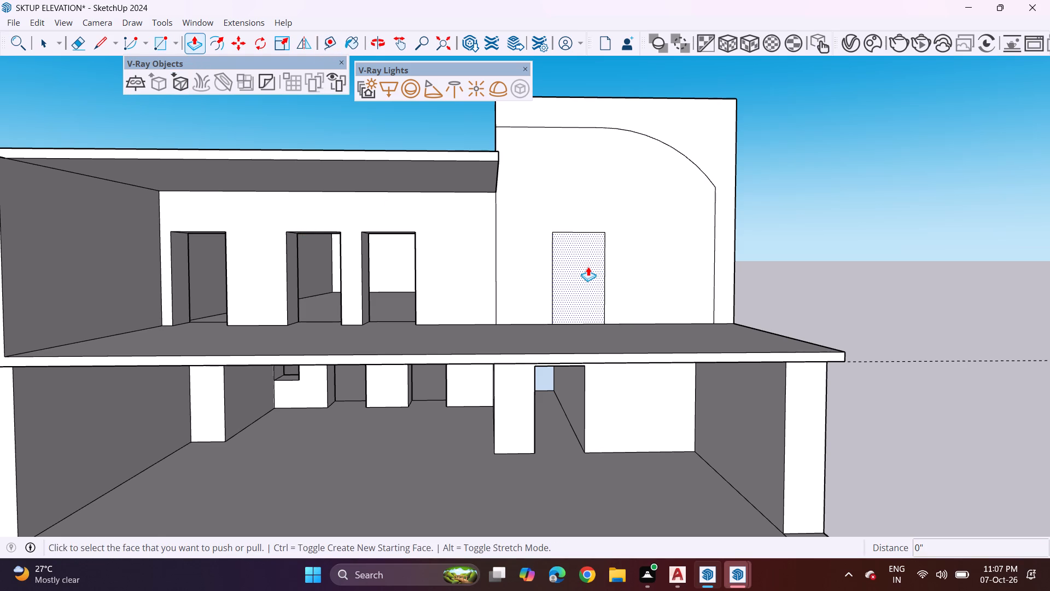
double_click(588, 266)
Delete the curved corner arc of the outline on the tall upper wall.
scroll(580, 303, down, 2)
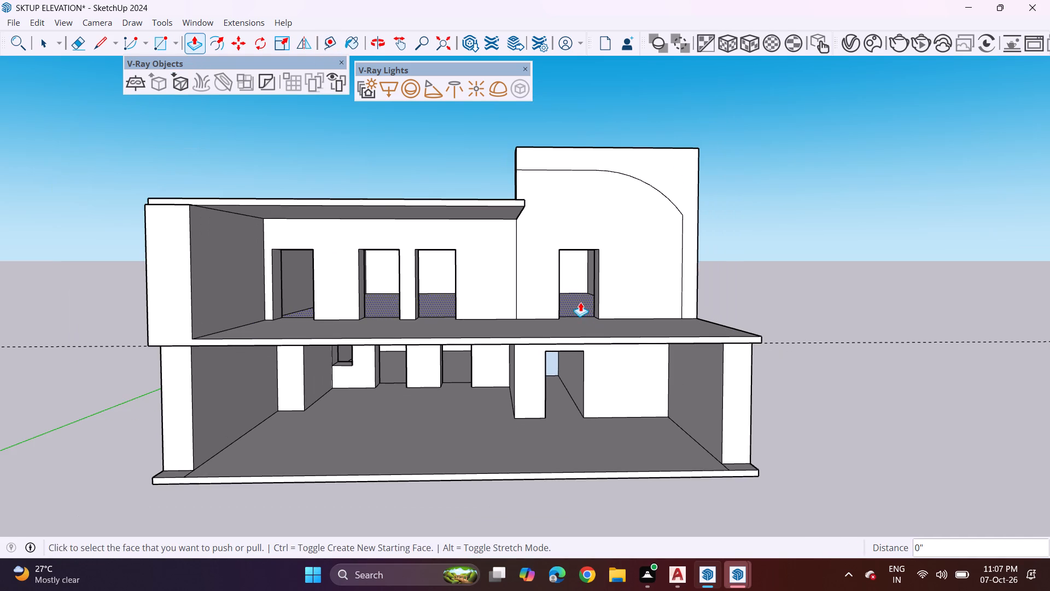
middle_drag(641, 293, 605, 309)
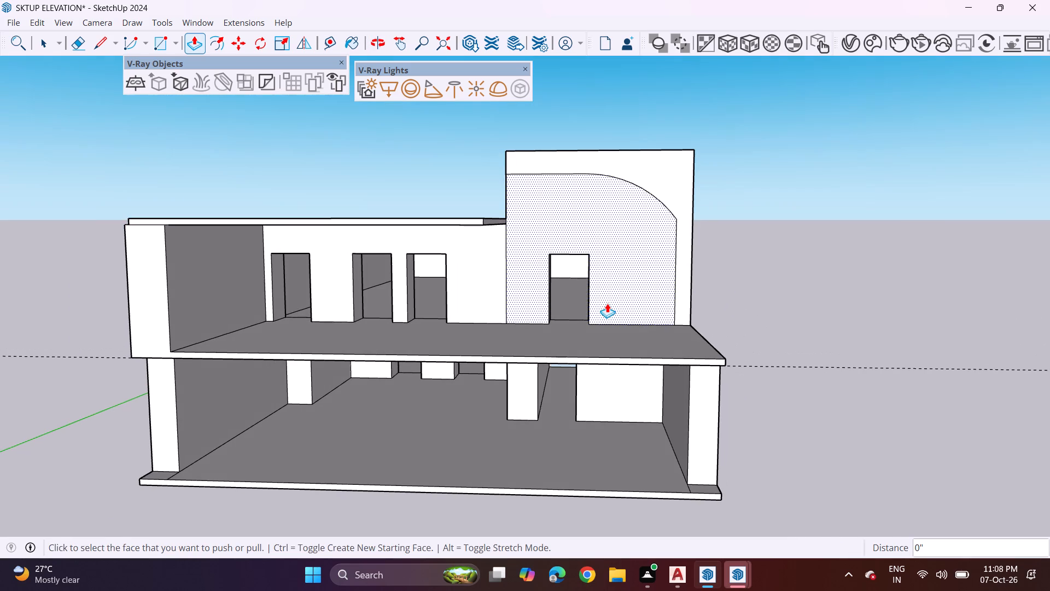
shift+middle_drag(592, 269, 485, 323)
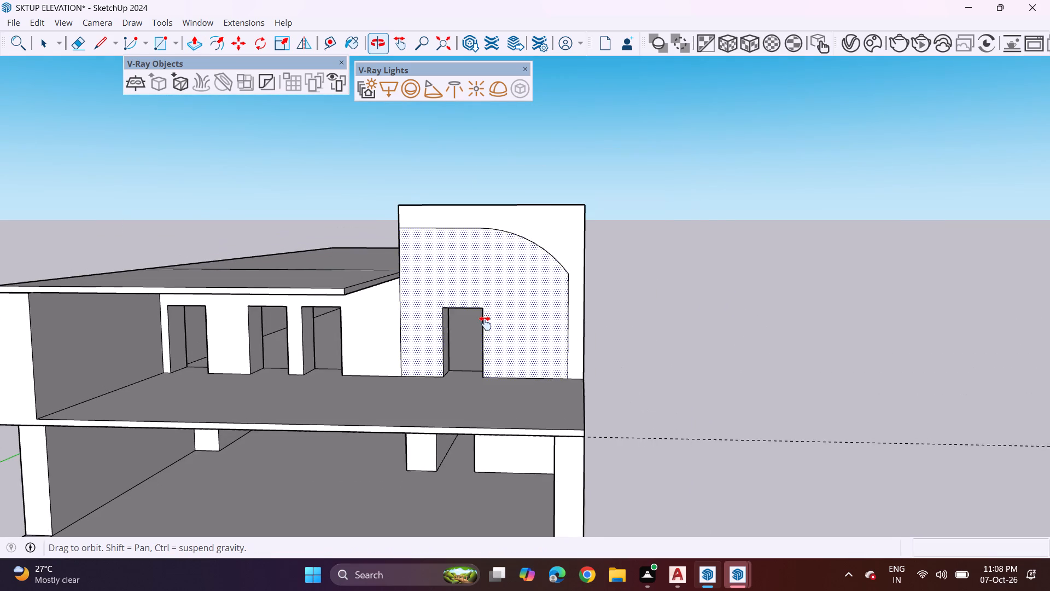
shift+middle_drag(485, 323, 487, 326)
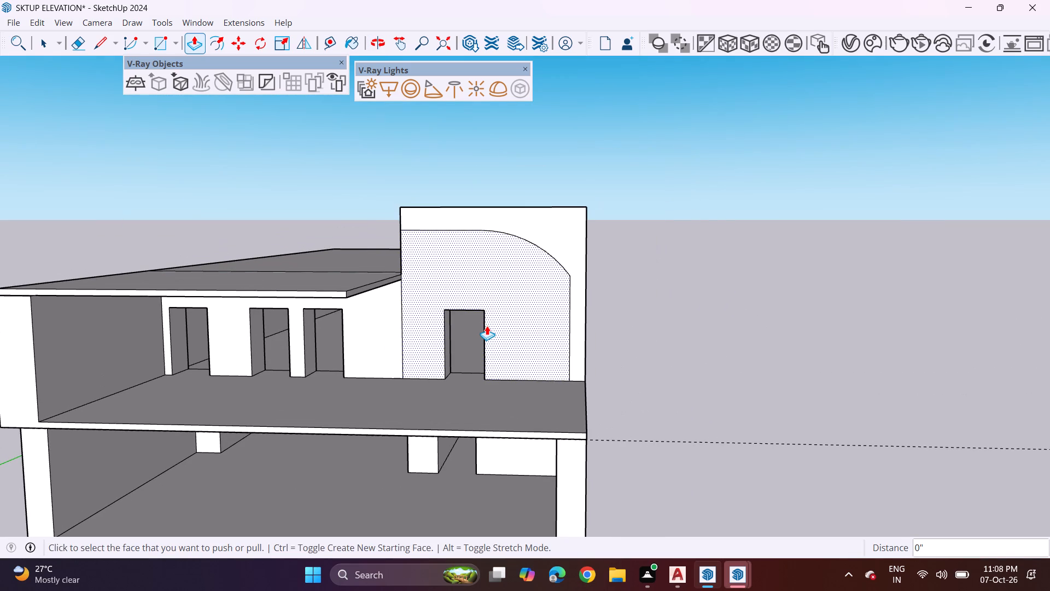
scroll(556, 241, up, 2)
key(space)
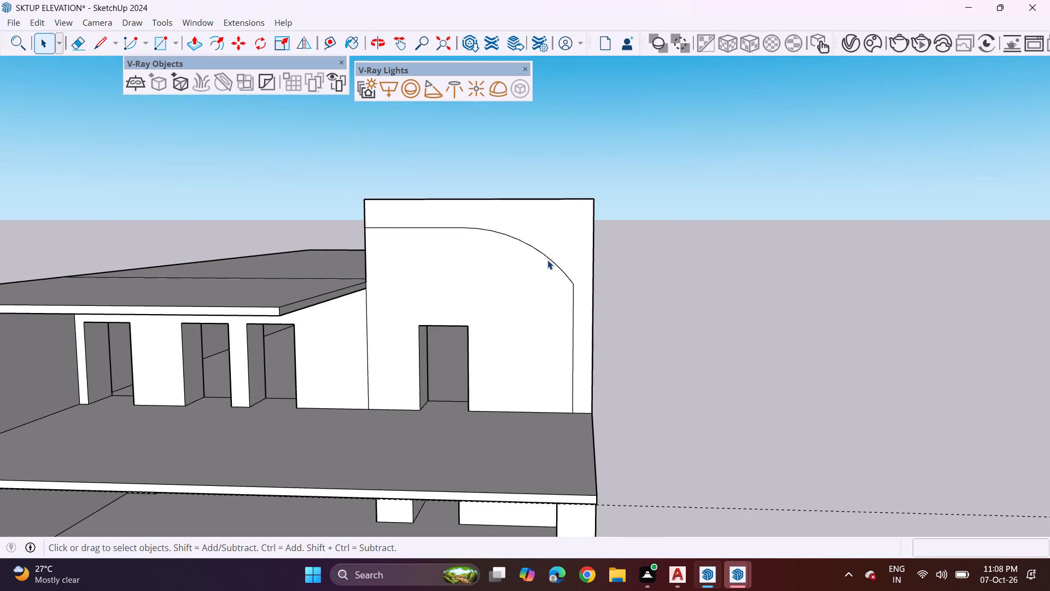
click(547, 259)
key(Delete)
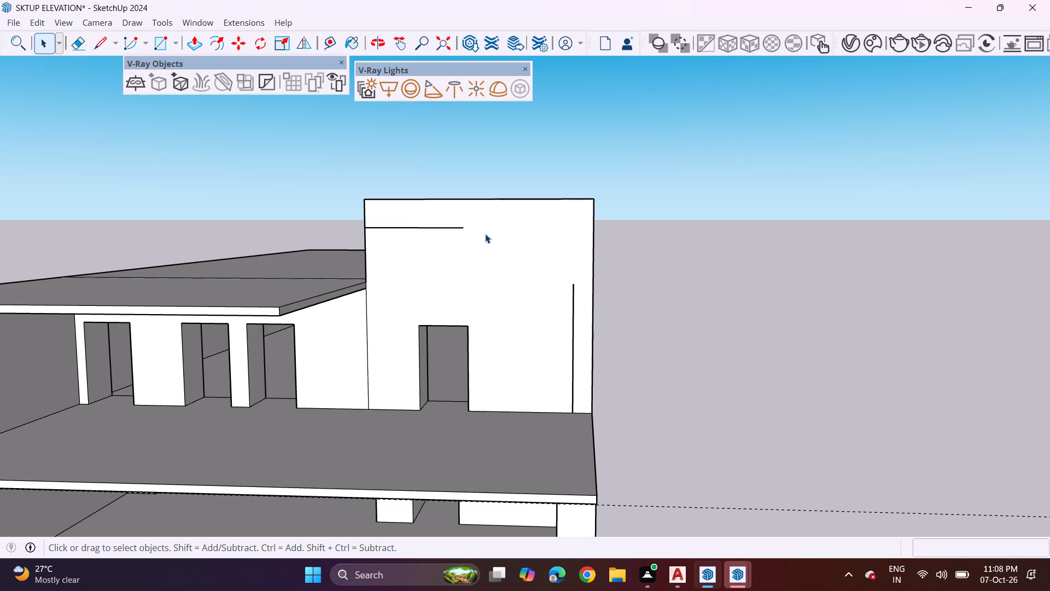
Extend the outline's vertical edge on the tall wall upward with a line about 3' 3" long.
click(95, 41)
click(577, 283)
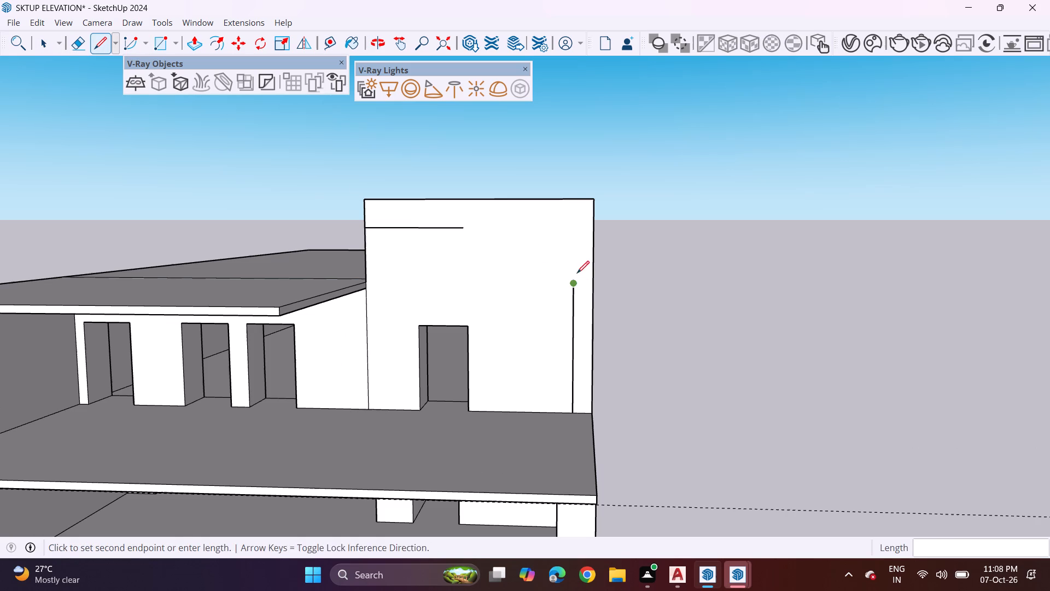
click(575, 242)
key(space)
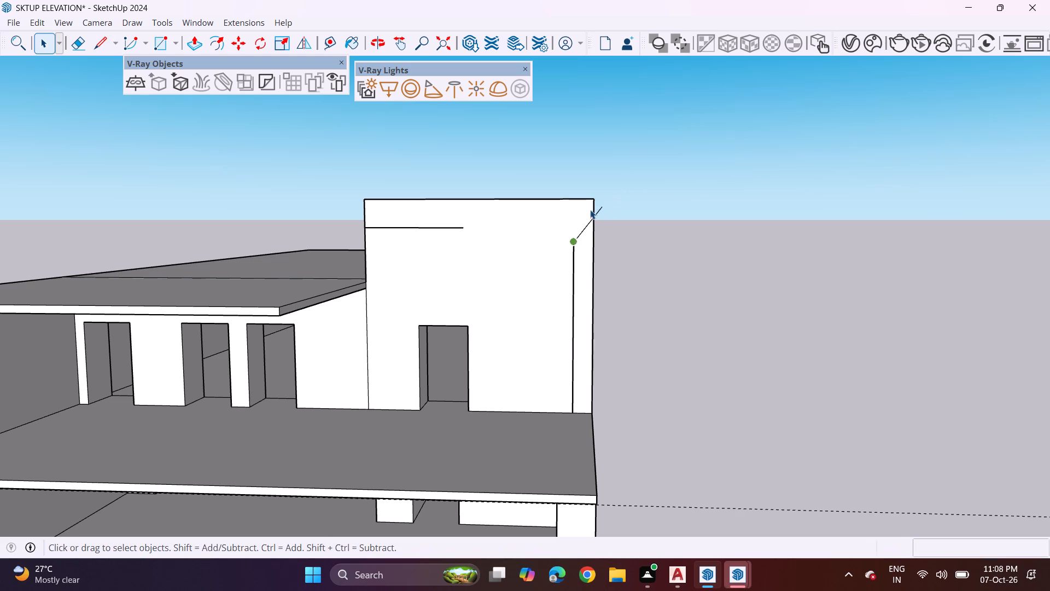
Extend the outline's upper horizontal edge on the tall wall with a straight line about 5' 8" long.
click(98, 52)
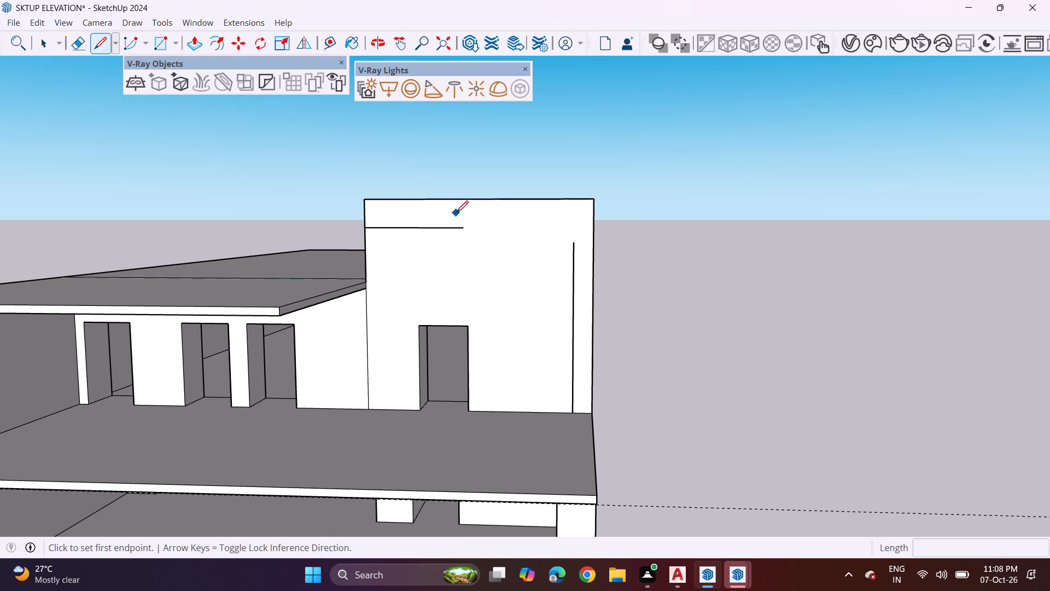
click(465, 226)
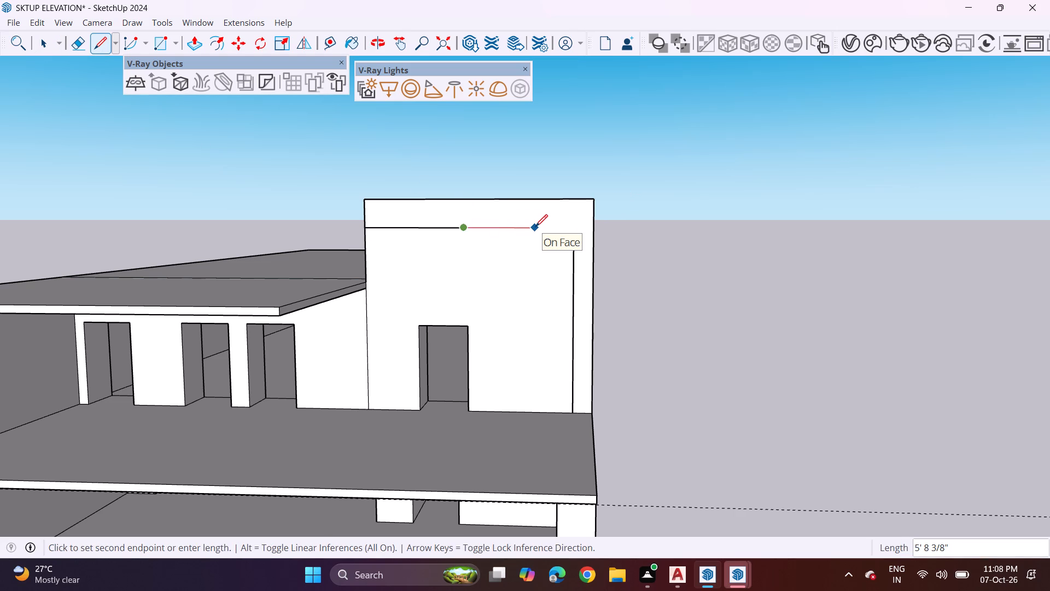
click(535, 227)
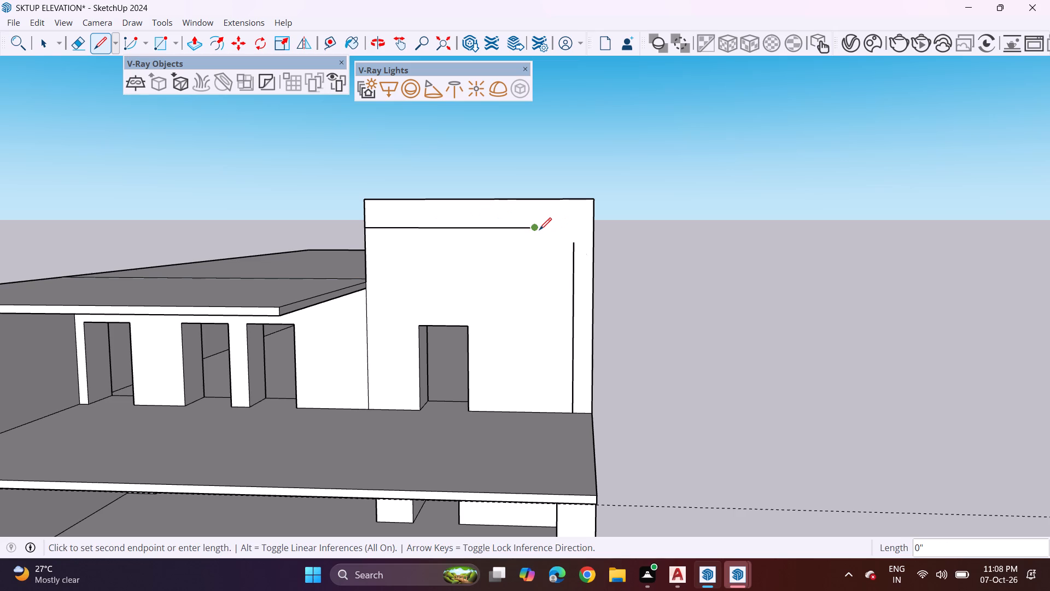
key(space)
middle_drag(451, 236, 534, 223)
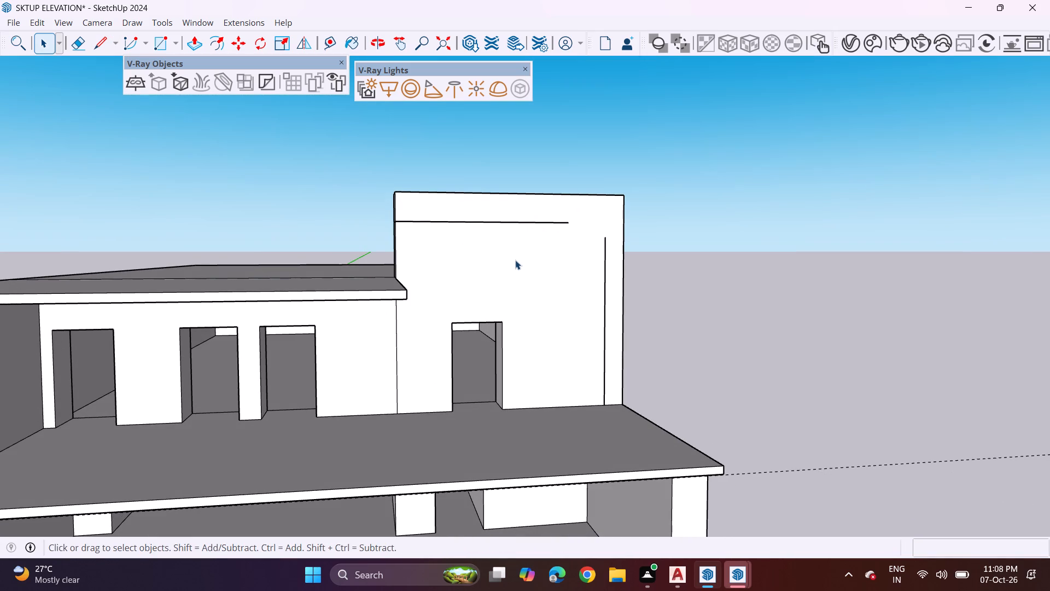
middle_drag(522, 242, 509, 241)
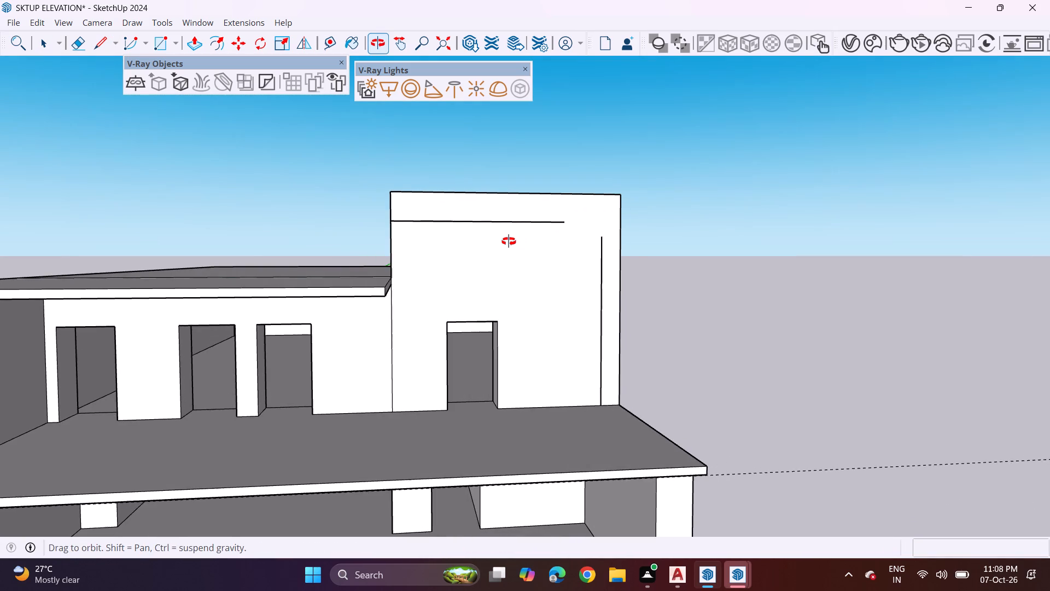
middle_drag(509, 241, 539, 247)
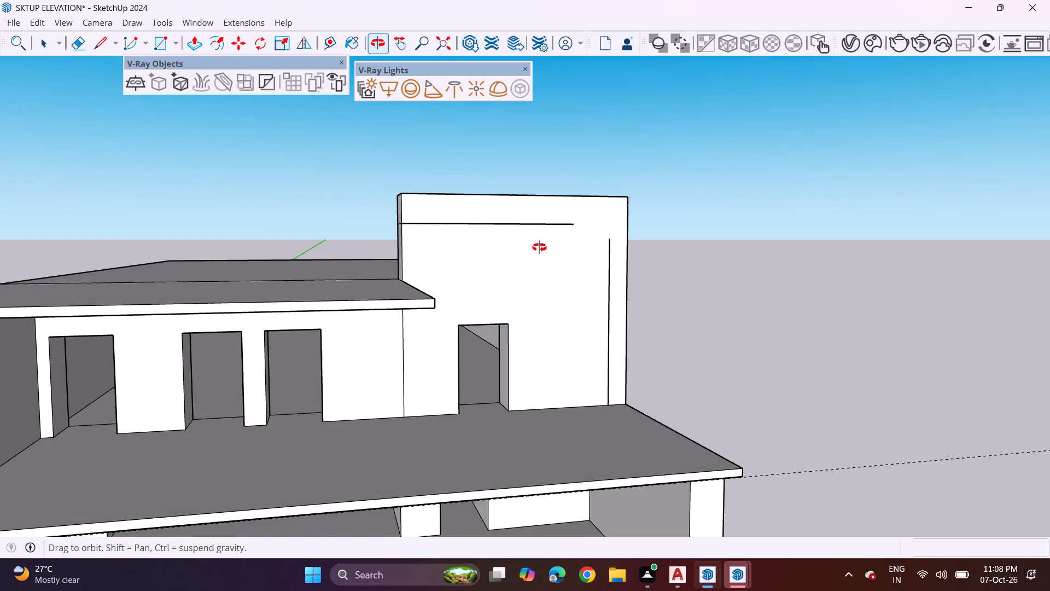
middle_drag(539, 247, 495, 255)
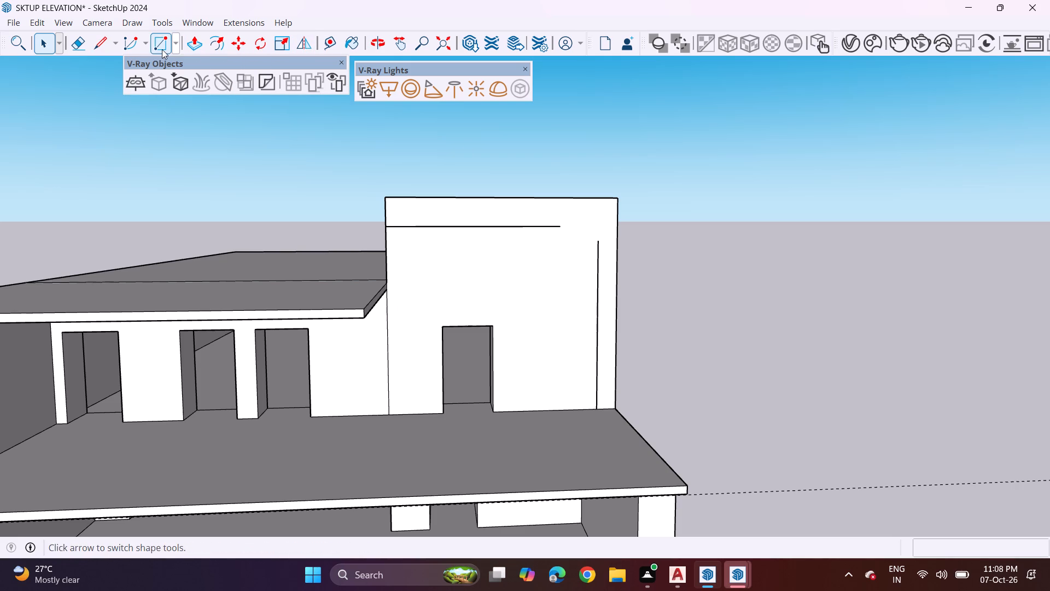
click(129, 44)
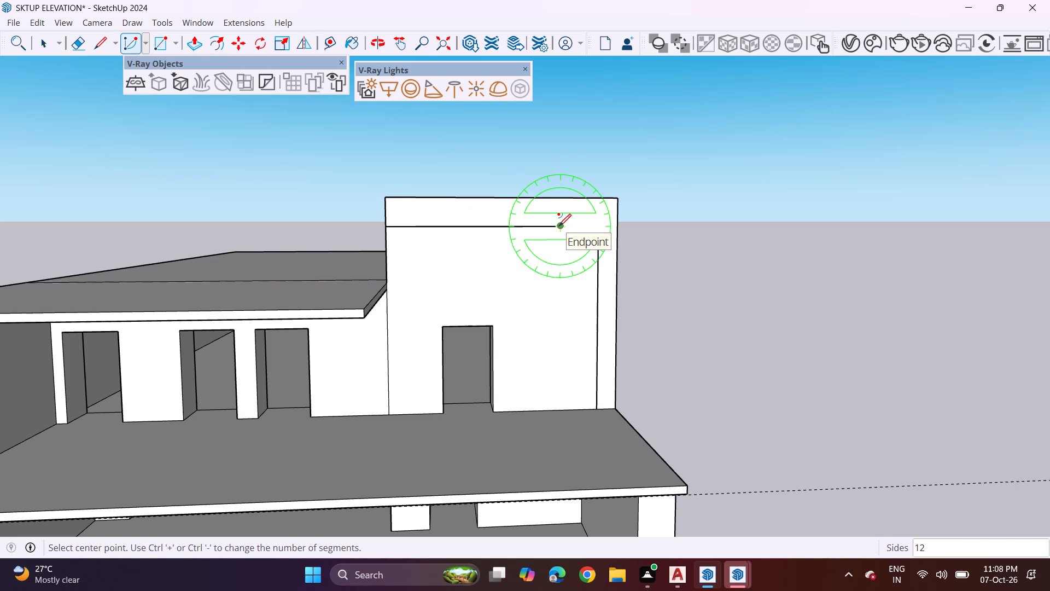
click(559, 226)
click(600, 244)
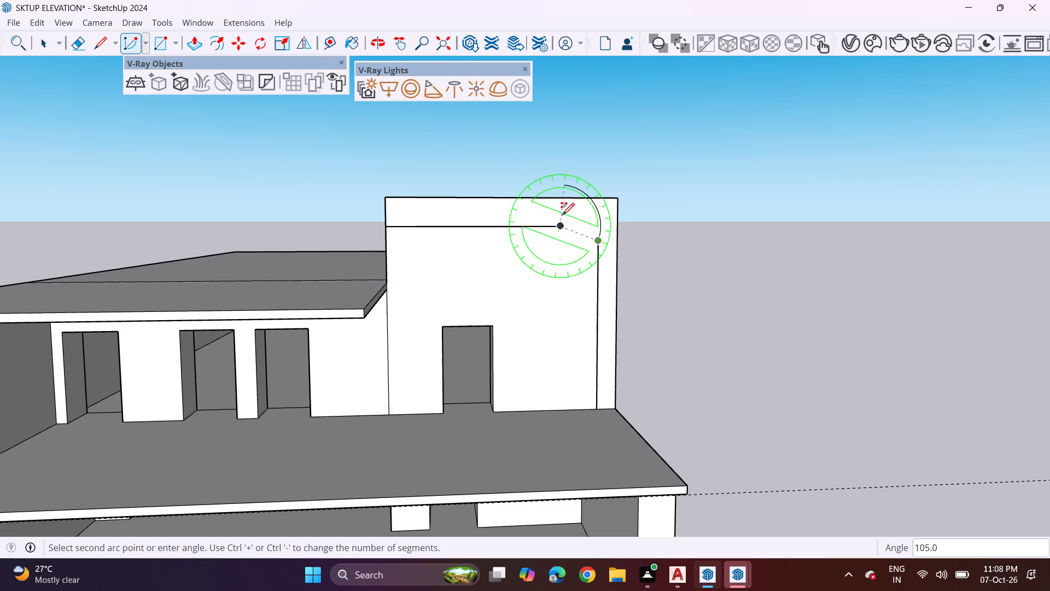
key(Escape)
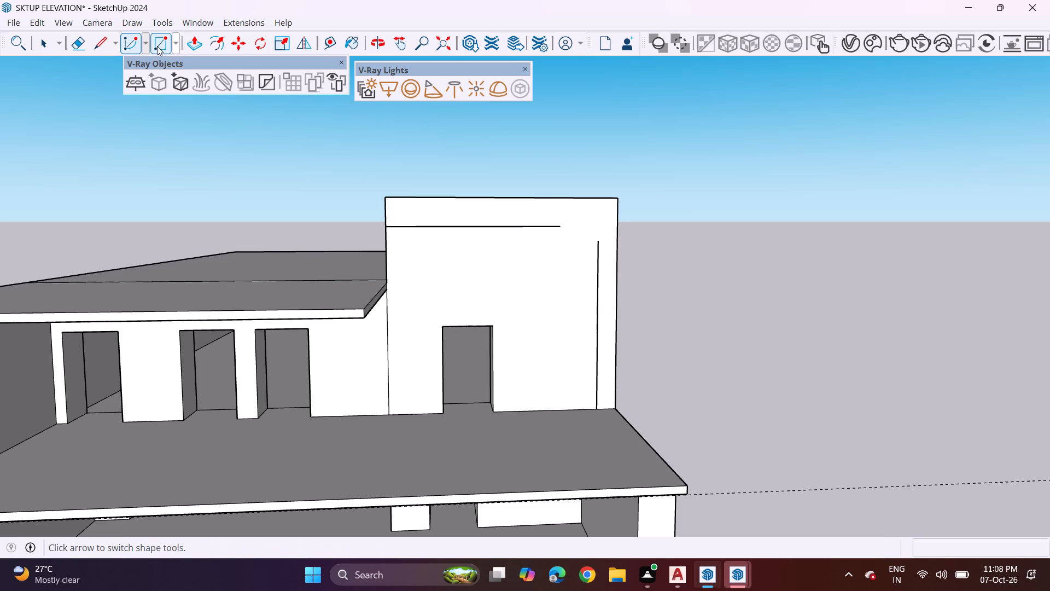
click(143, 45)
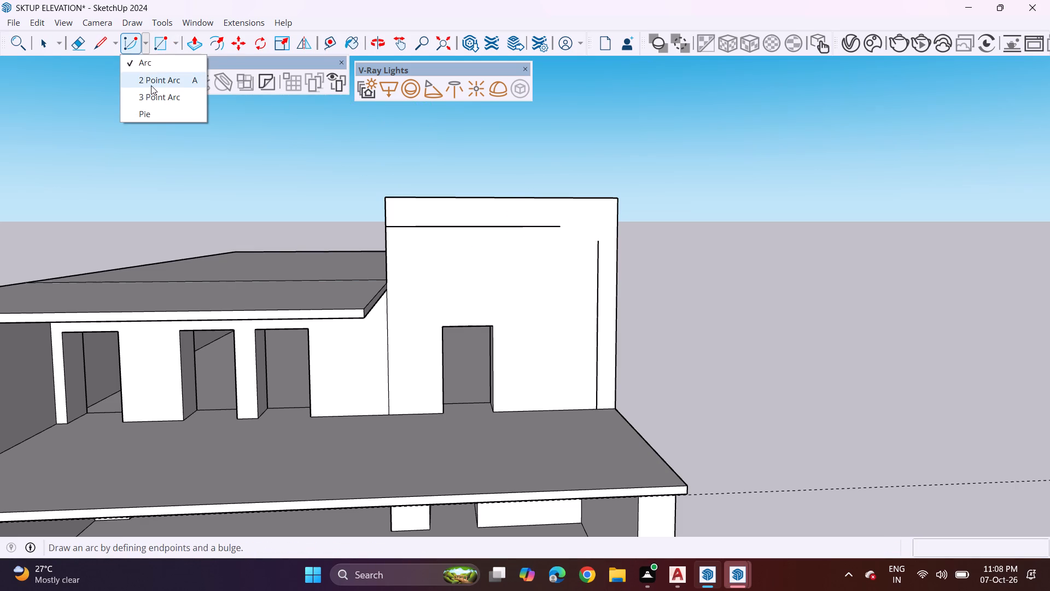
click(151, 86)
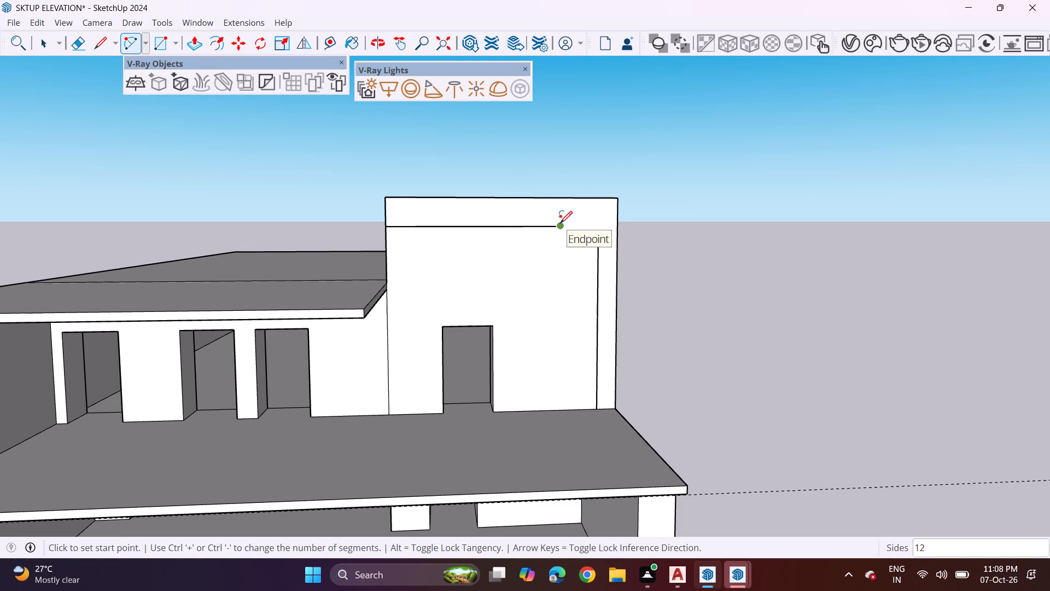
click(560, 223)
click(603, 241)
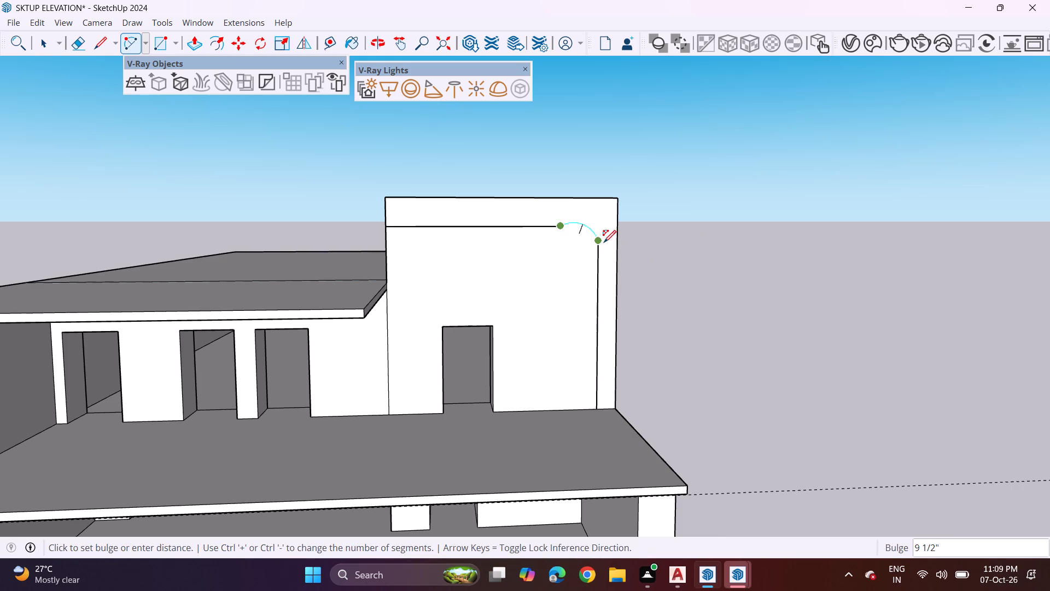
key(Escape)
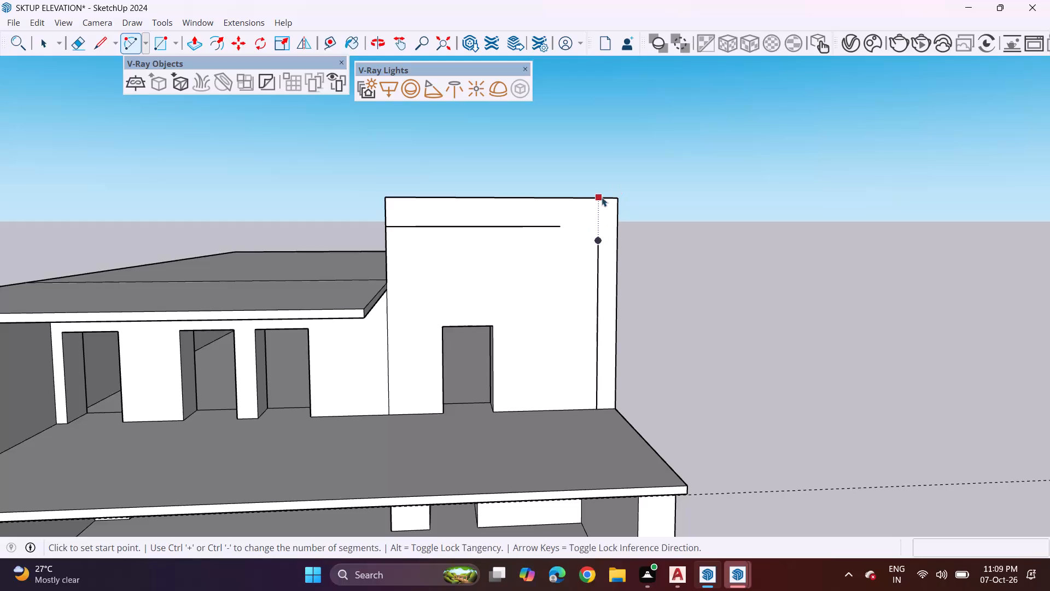
Delete the topmost segment of the outline's vertical edge on the tall wall.
key(space)
click(599, 244)
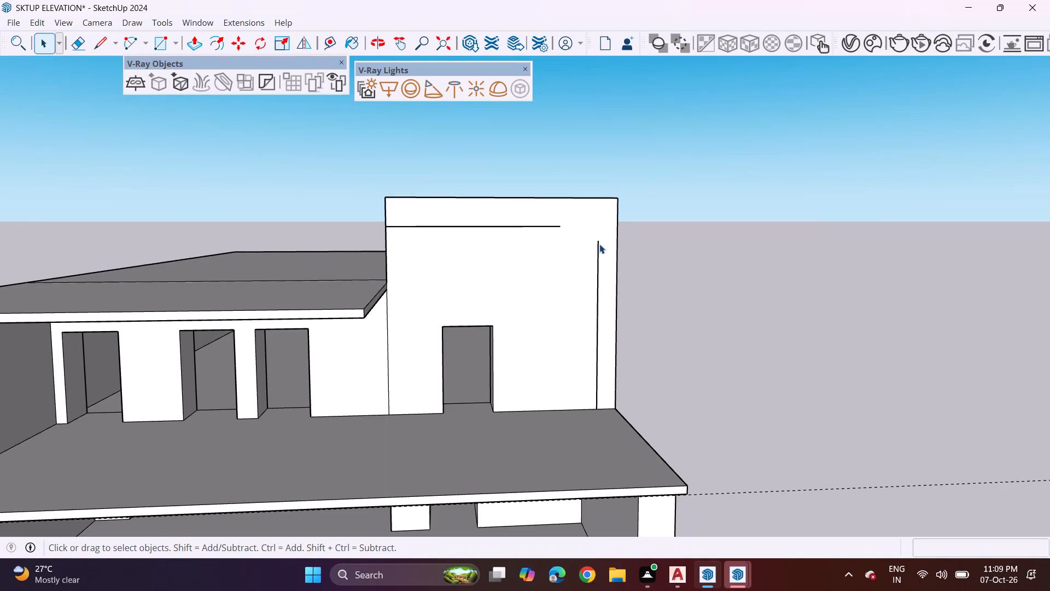
key(Delete)
Extend the outline's shortened vertical edge on the tall wall upward with a line about 1' 4" long.
click(97, 48)
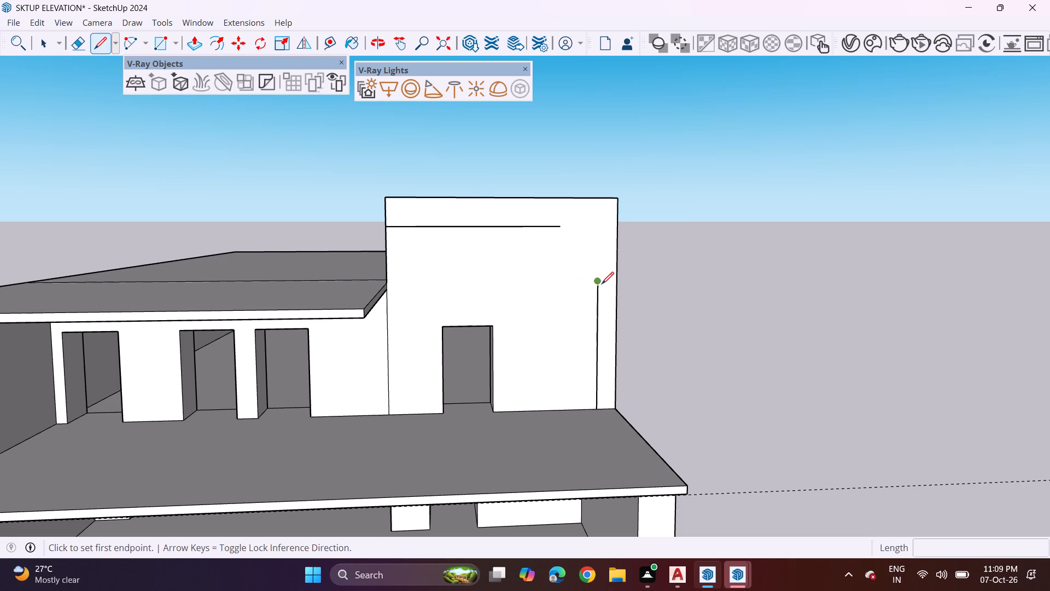
click(602, 283)
click(594, 265)
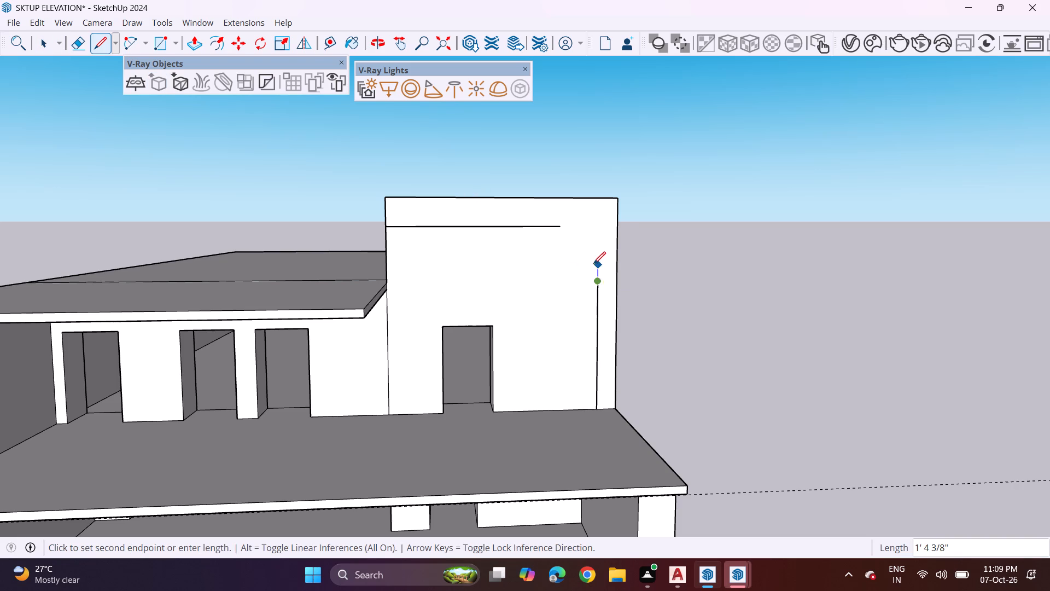
key(space)
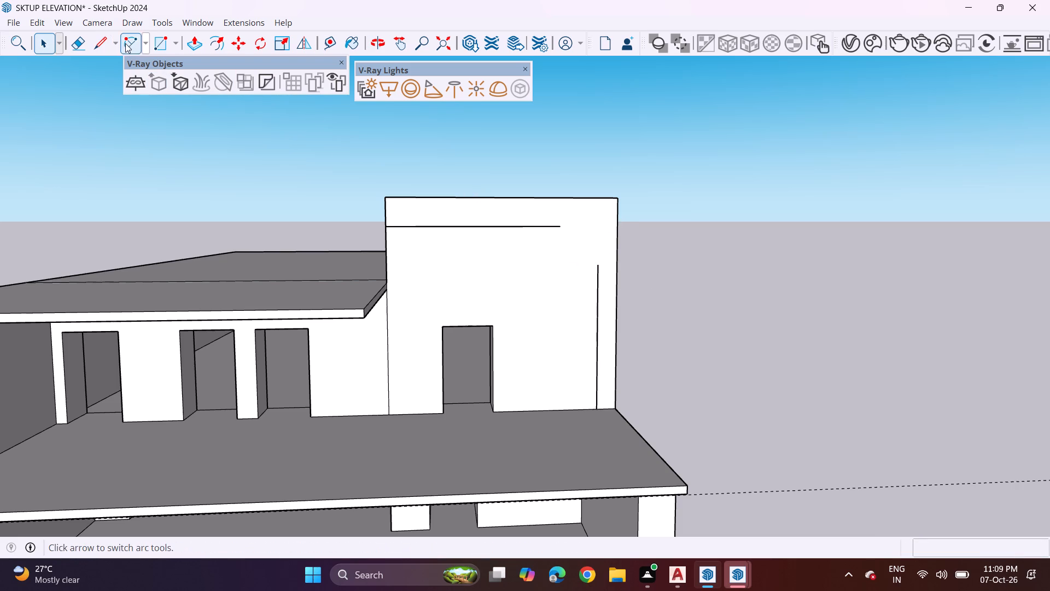
Join the outline's horizontal and vertical edges with a tangent 2 Point Arc of about 3' 7/8" radius.
click(174, 47)
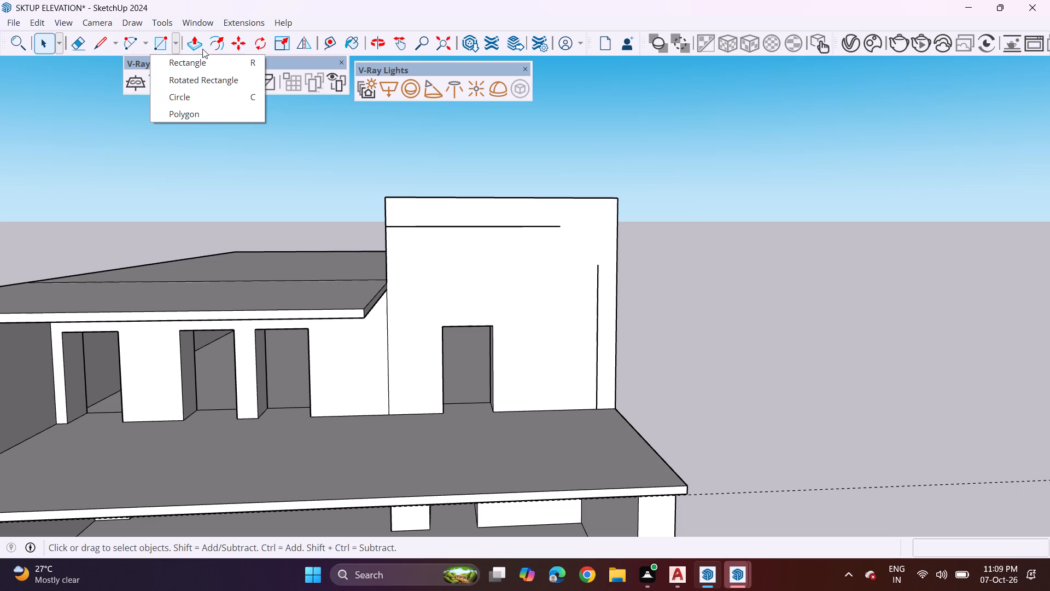
click(133, 41)
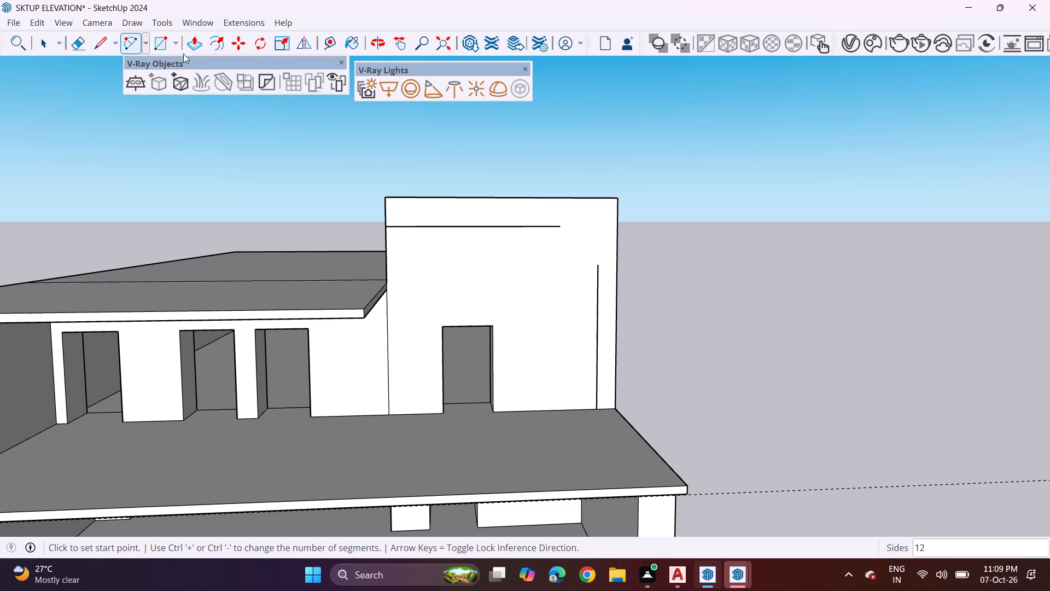
click(564, 227)
click(600, 264)
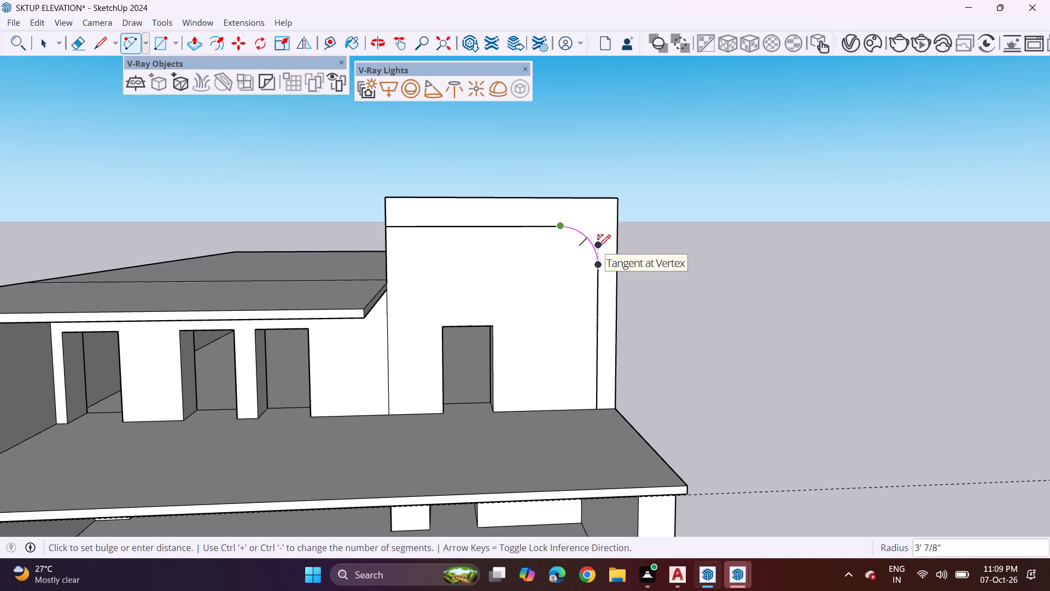
click(598, 247)
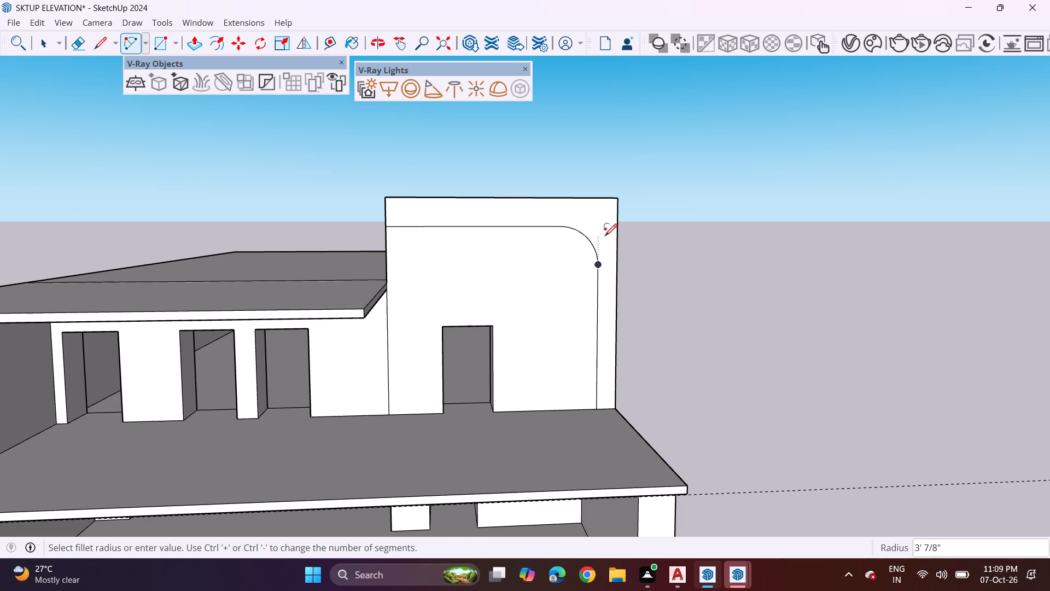
key(space)
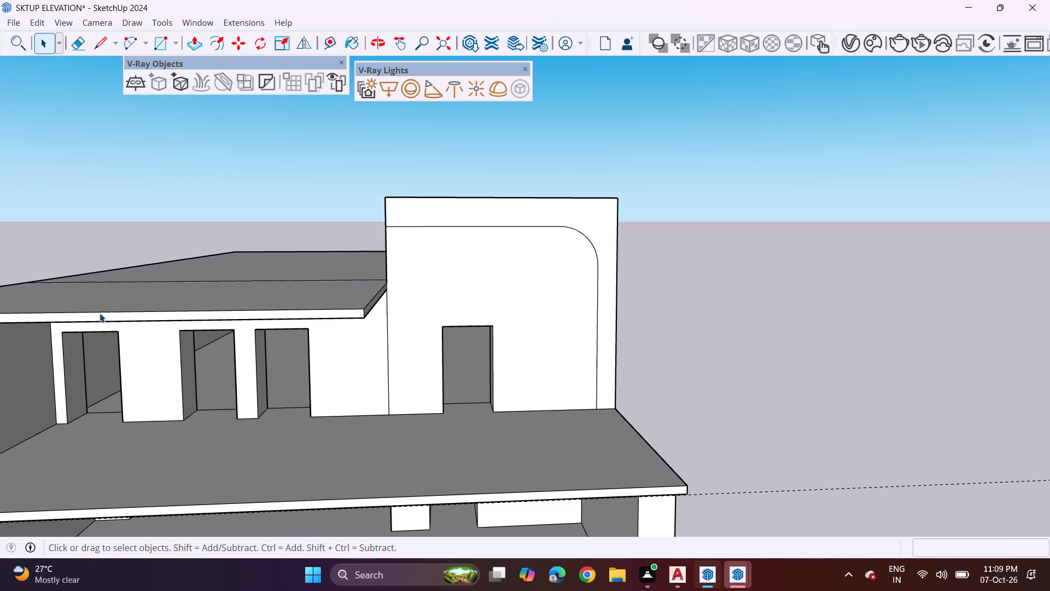
Push/Pull the curved-corner border face of the tall wall outward about 18' 5 1/2" to the balcony slab's front edge.
middle_drag(128, 323, 165, 275)
scroll(165, 275, down, 2)
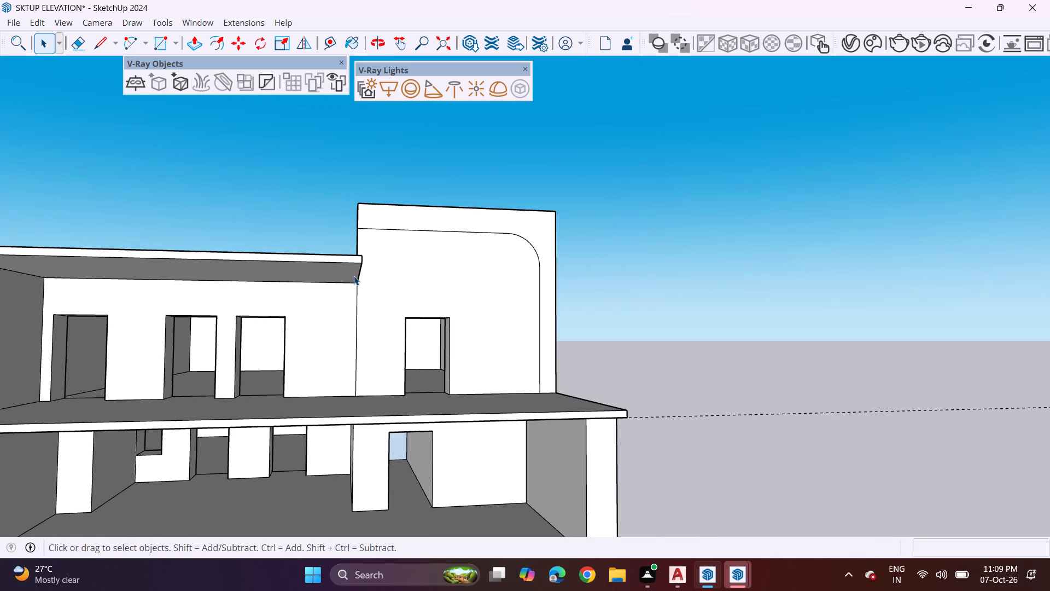
scroll(354, 276, down, 2)
middle_drag(464, 278, 437, 288)
scroll(436, 288, down, 2)
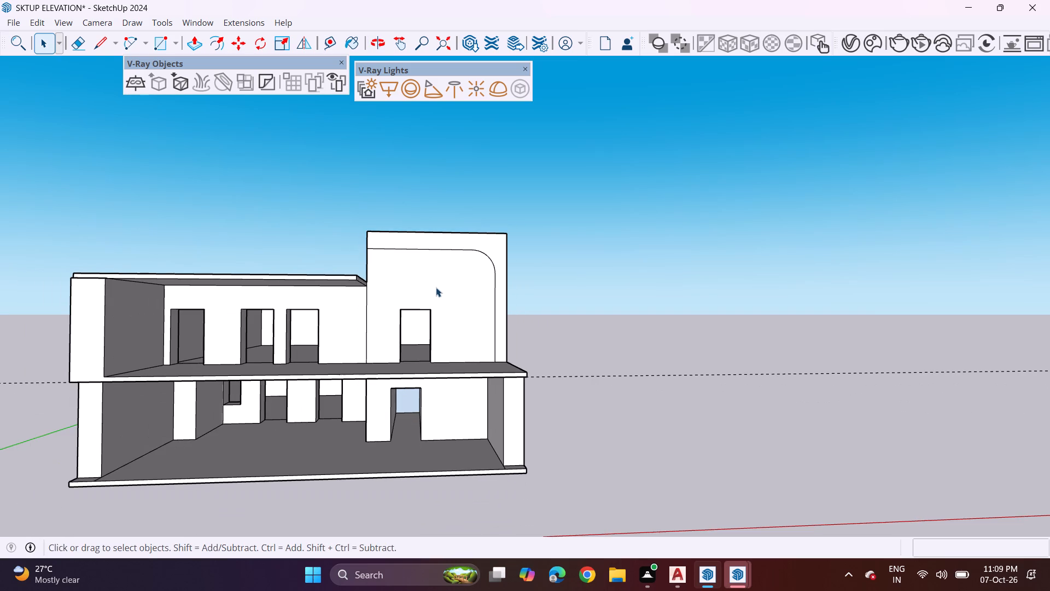
scroll(436, 287, down, 1)
middle_drag(435, 286, 445, 299)
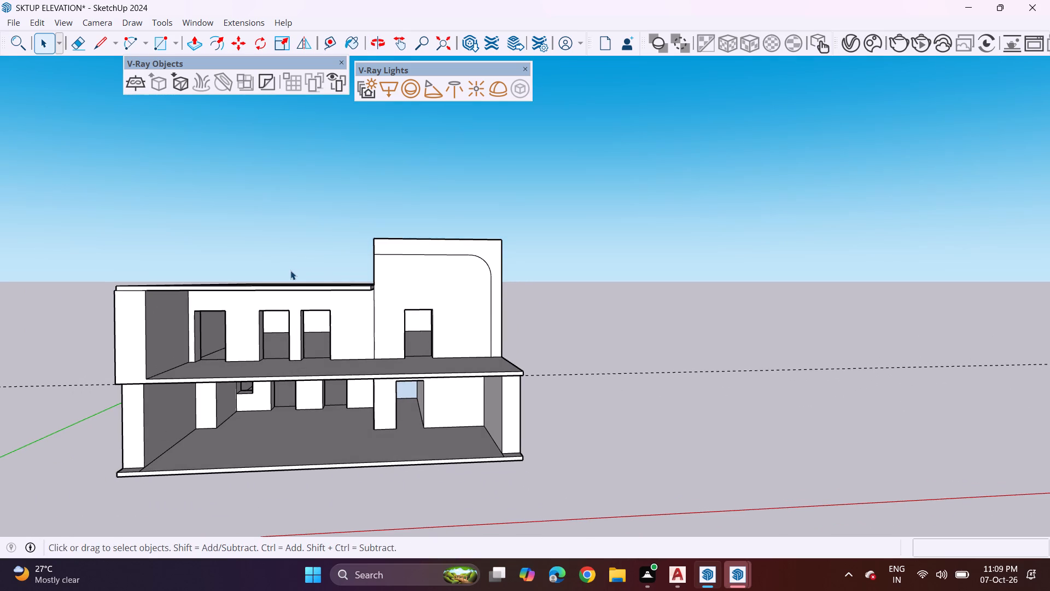
middle_drag(254, 258, 531, 301)
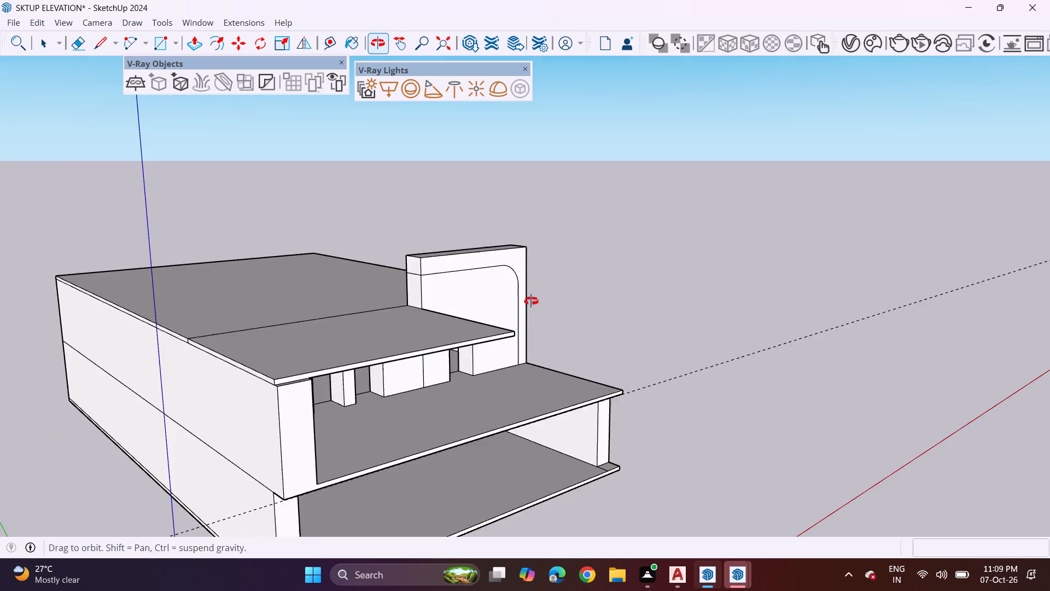
middle_drag(531, 301, 229, 285)
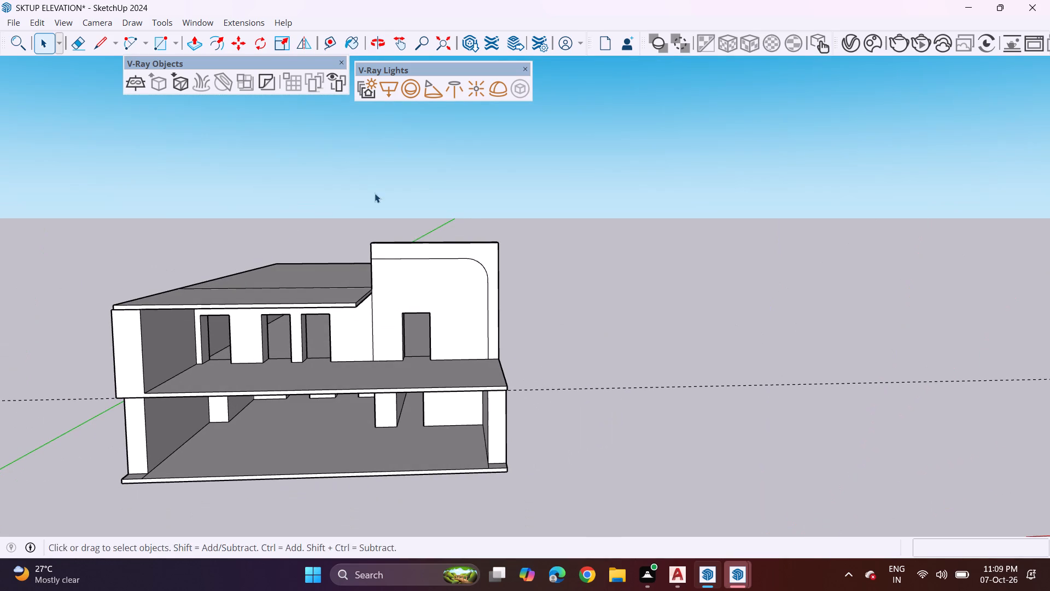
click(201, 50)
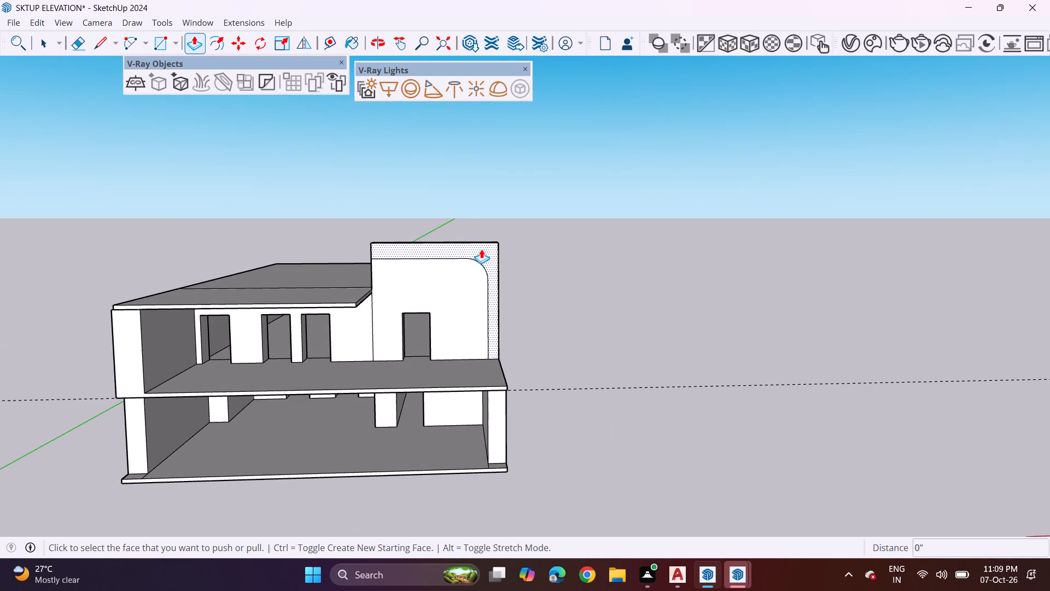
click(481, 249)
click(499, 375)
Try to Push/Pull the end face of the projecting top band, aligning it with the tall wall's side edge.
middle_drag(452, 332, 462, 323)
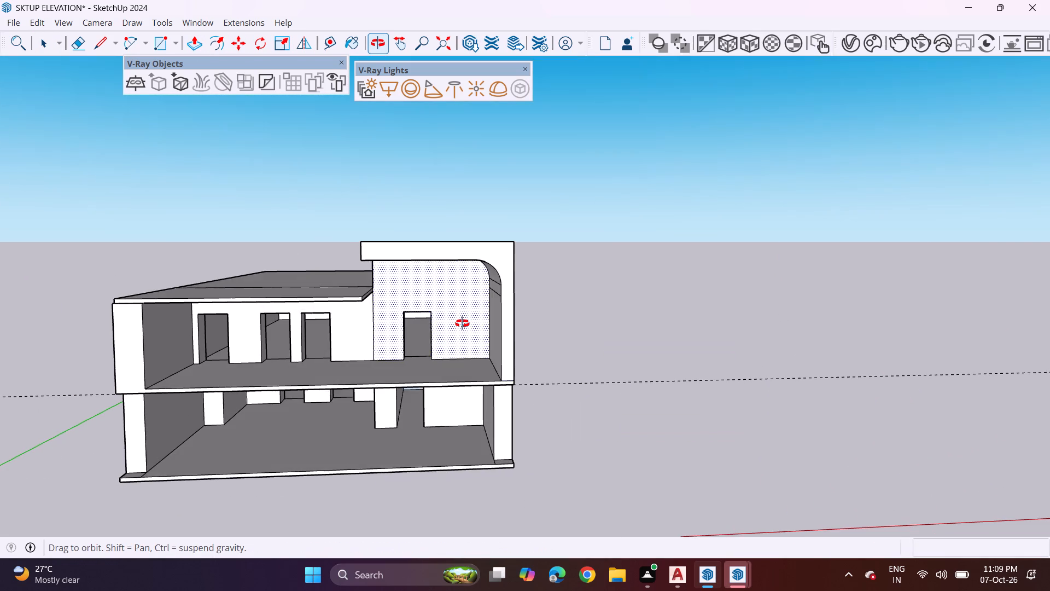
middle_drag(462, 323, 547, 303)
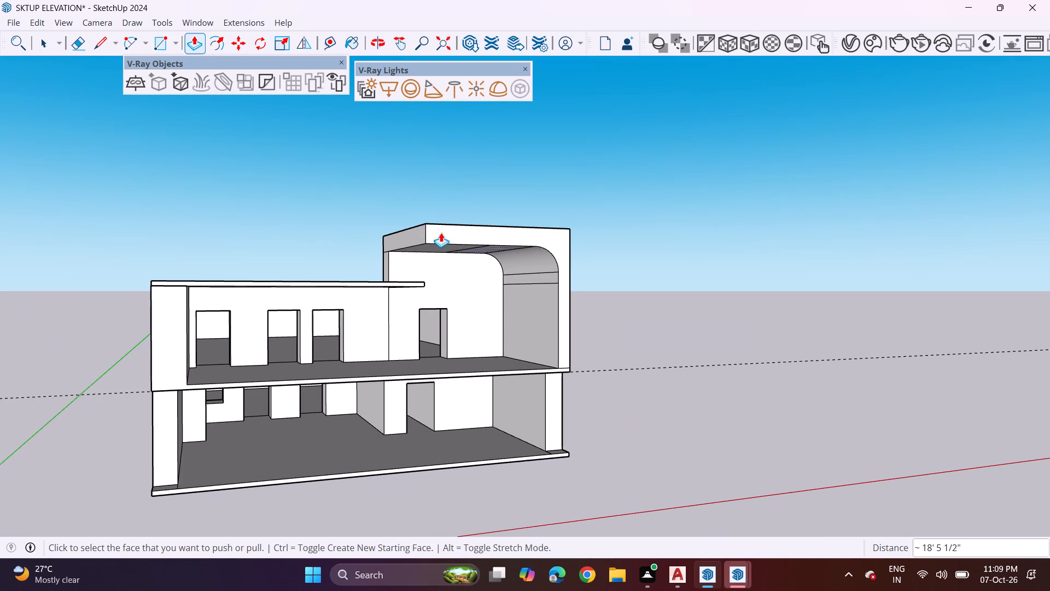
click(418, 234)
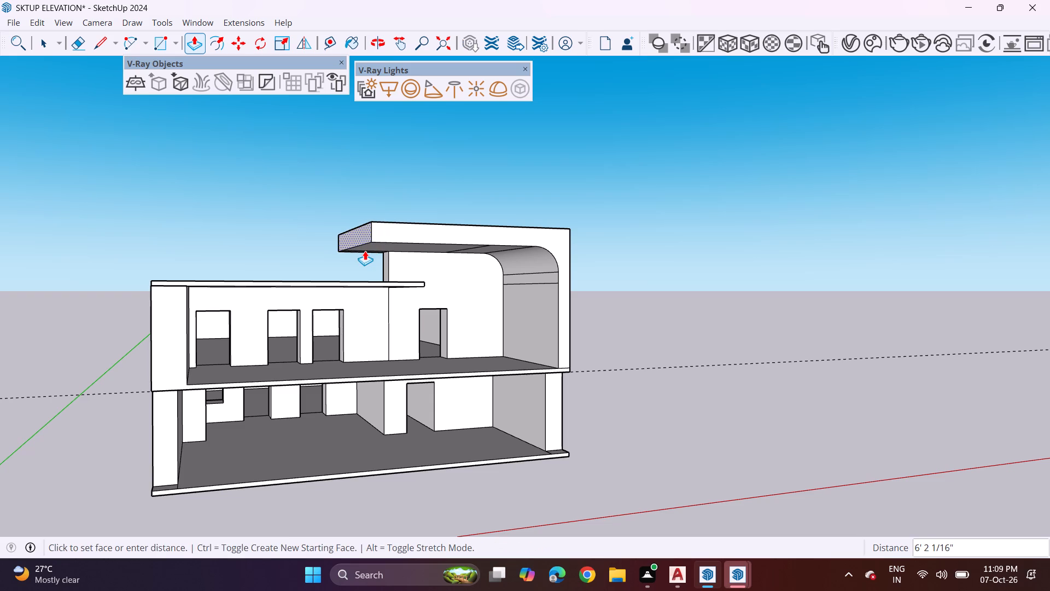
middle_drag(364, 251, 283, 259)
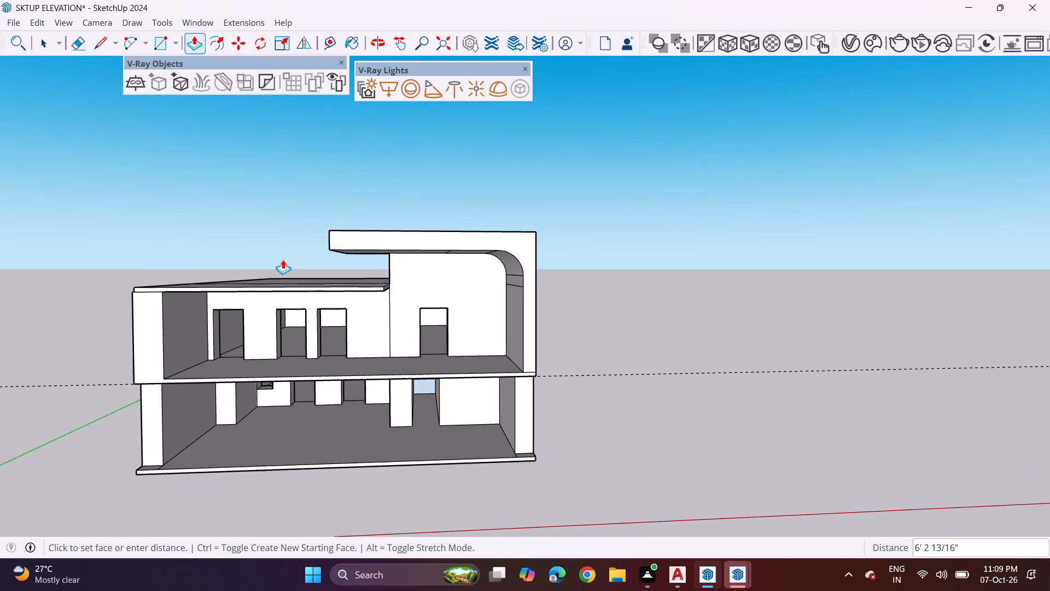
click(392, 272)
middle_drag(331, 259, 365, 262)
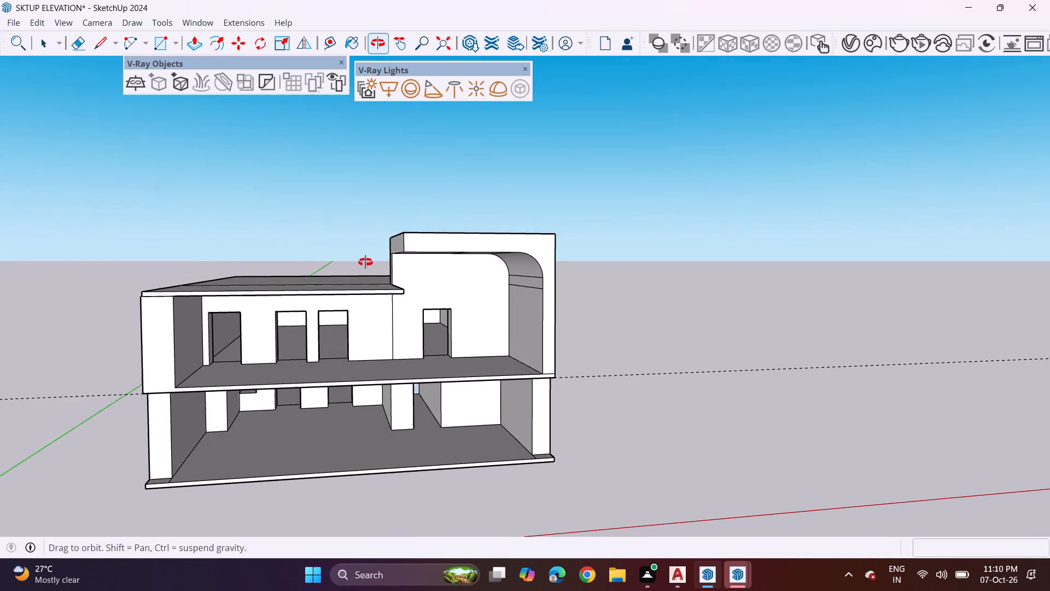
Draw a small three-sided outline about 3' 1" deep on the lower roof's top face, starting and ending on its front edge.
middle_drag(365, 262, 374, 269)
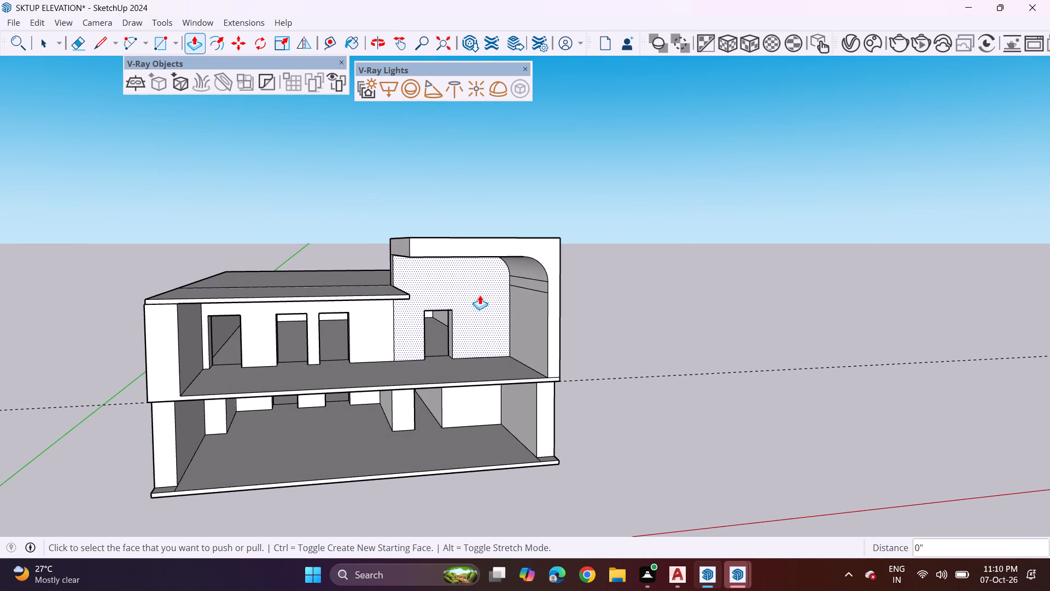
middle_drag(478, 283, 450, 273)
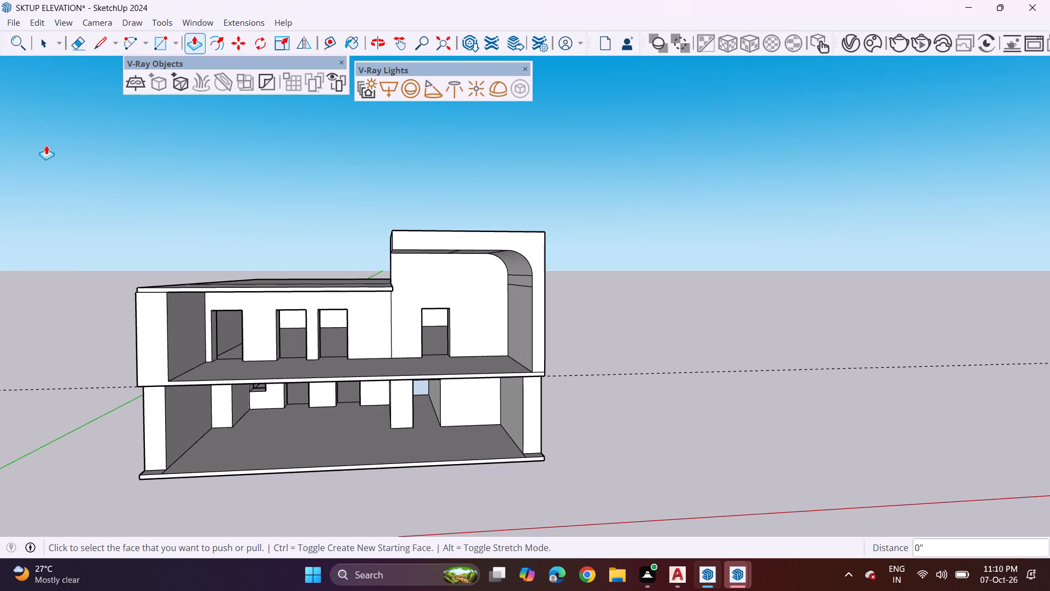
click(104, 48)
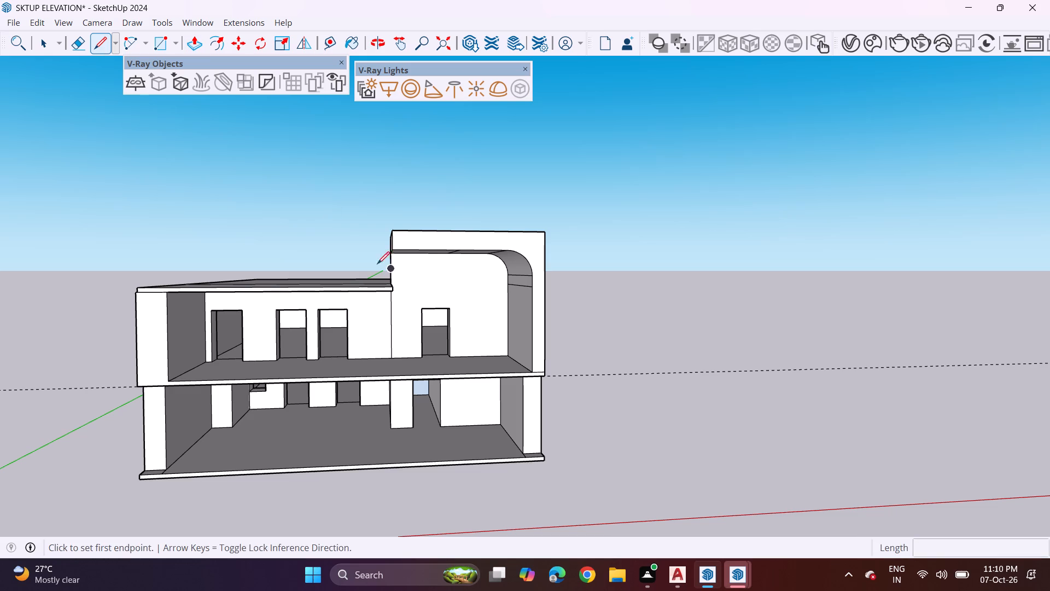
middle_drag(312, 274, 342, 421)
scroll(338, 398, up, 7)
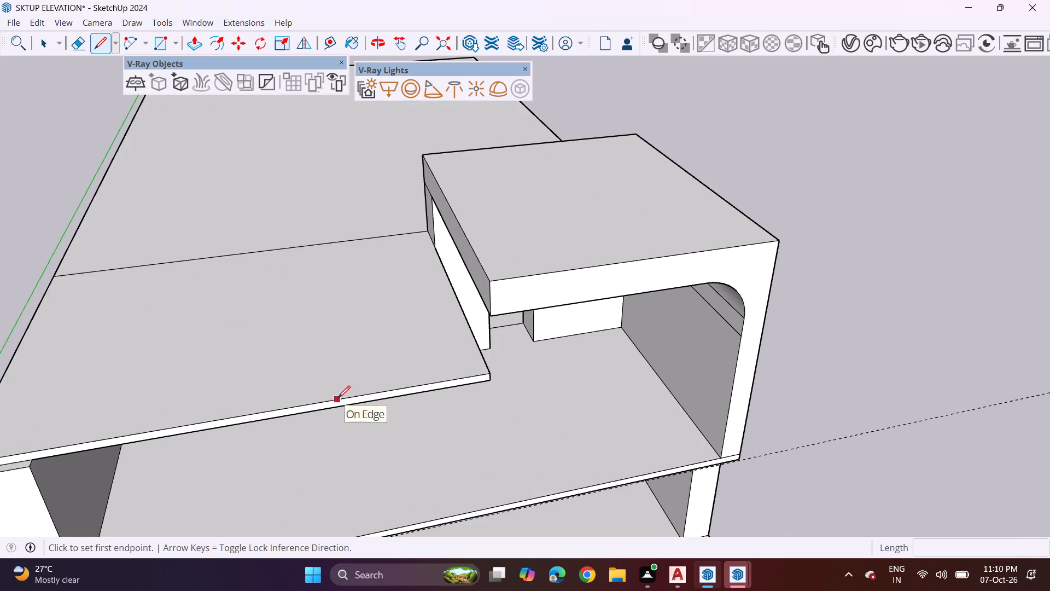
click(338, 398)
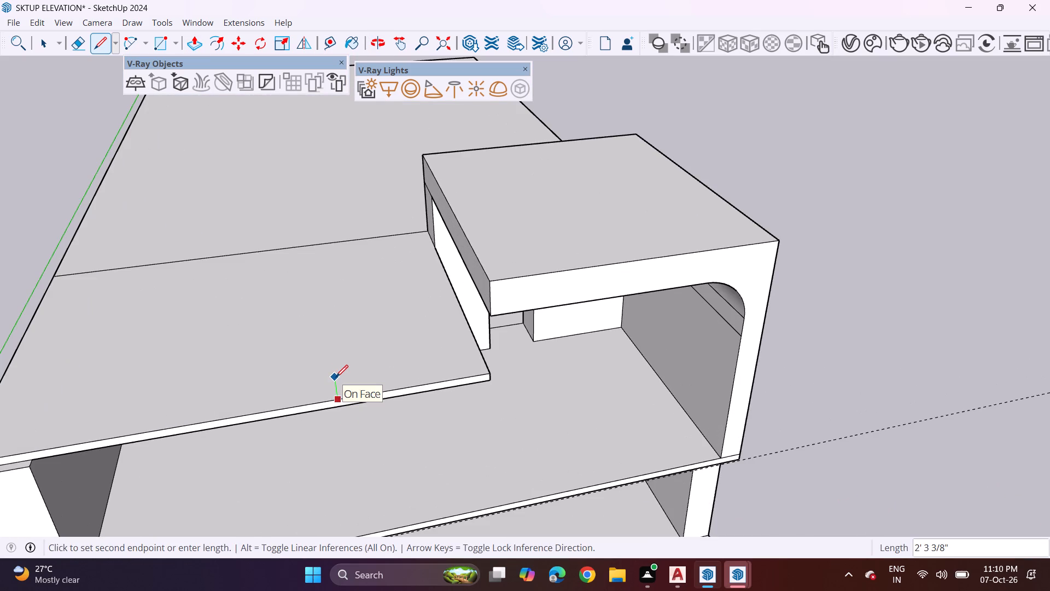
click(334, 370)
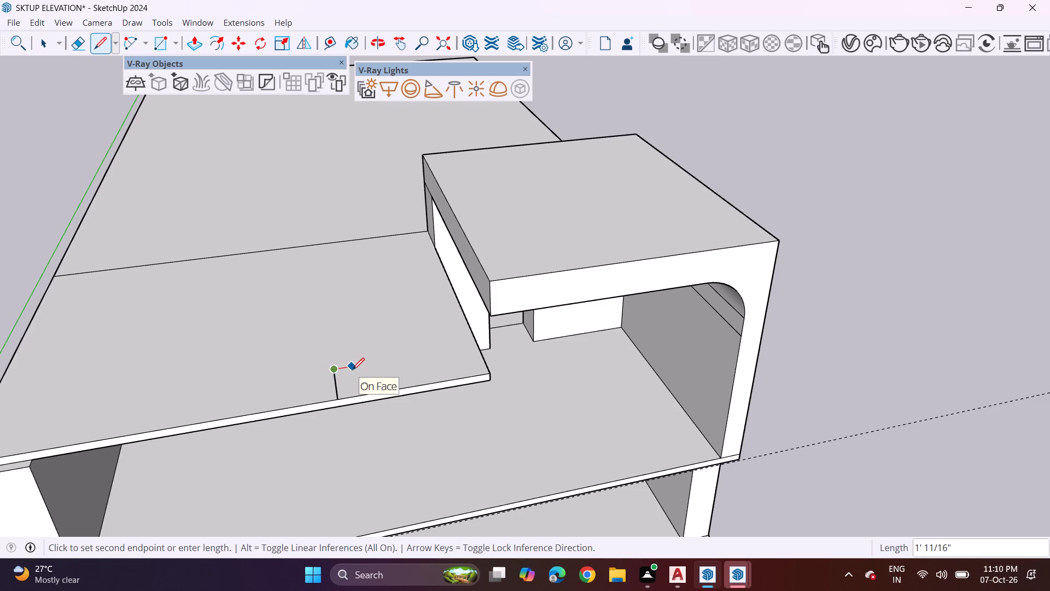
click(352, 370)
click(358, 392)
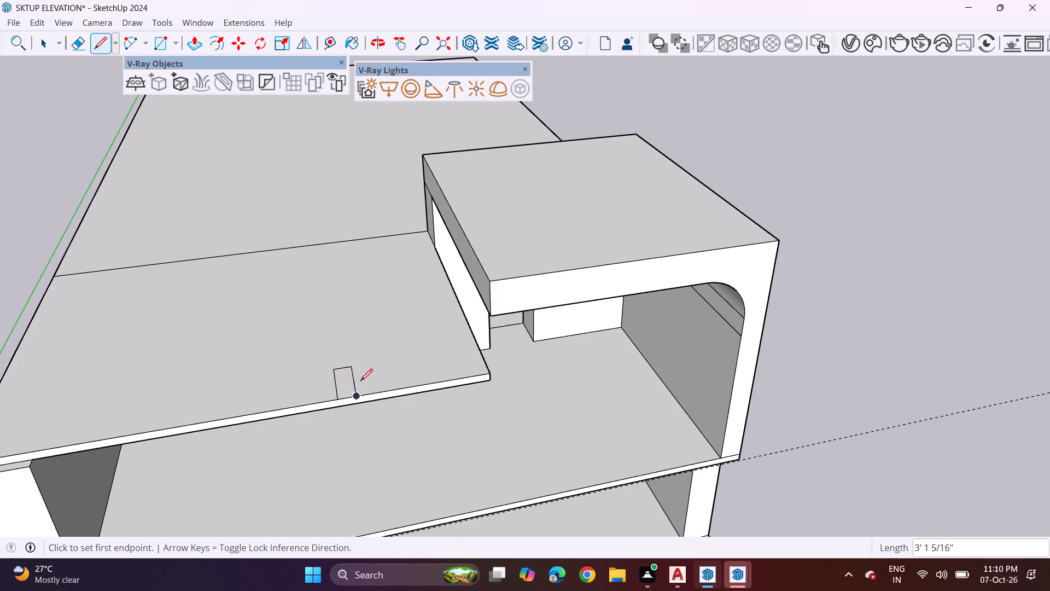
key(space)
Undo the outline's closing edge and extend its back edge with a line to the lower roof's side edge beside the frame.
middle_drag(384, 374, 364, 304)
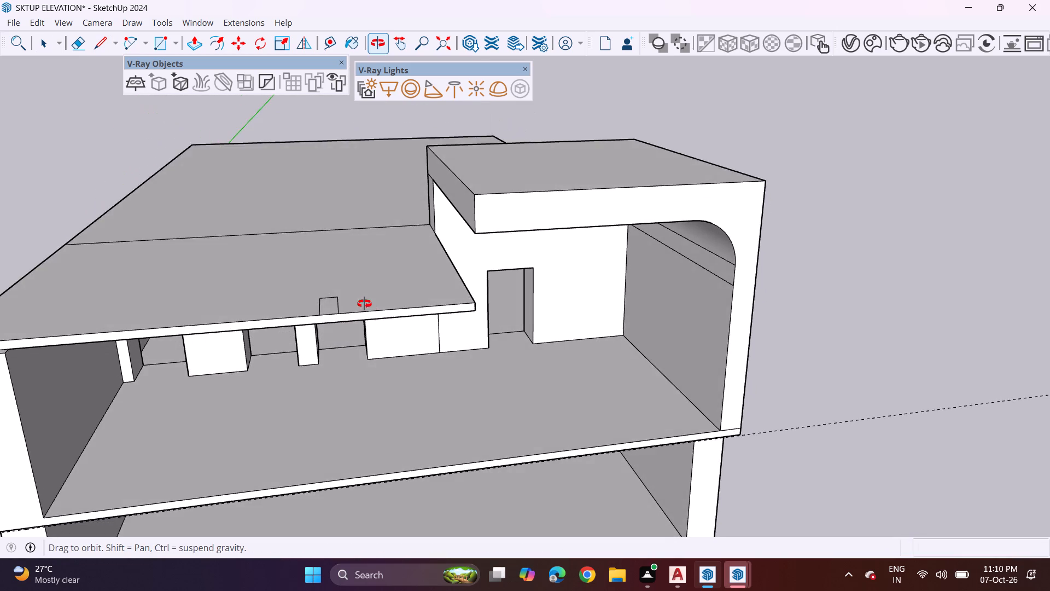
middle_drag(364, 304, 361, 297)
scroll(351, 273, up, 1)
middle_drag(352, 276, 353, 279)
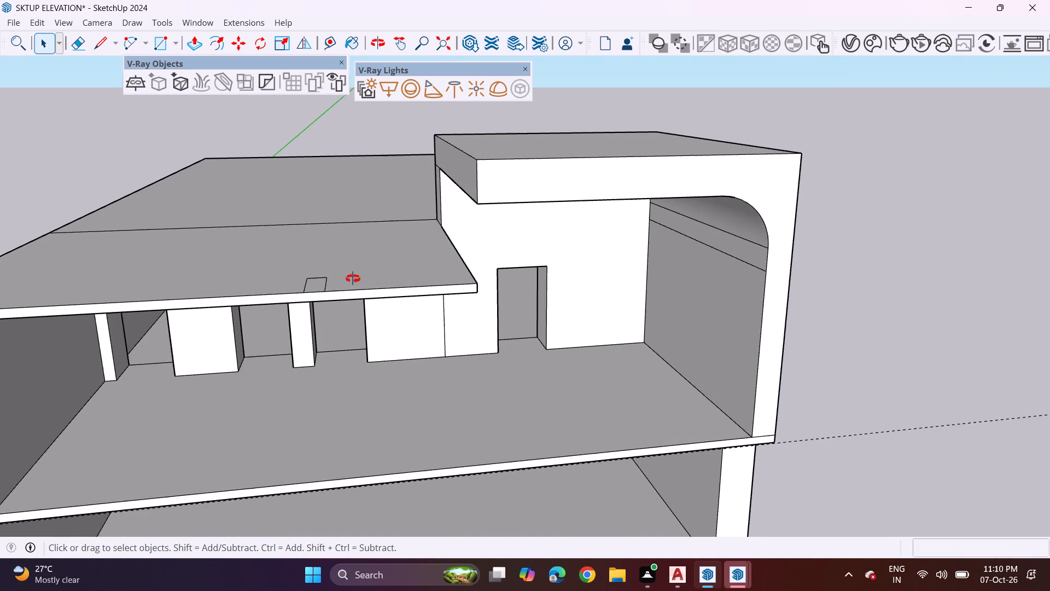
middle_drag(353, 279, 346, 331)
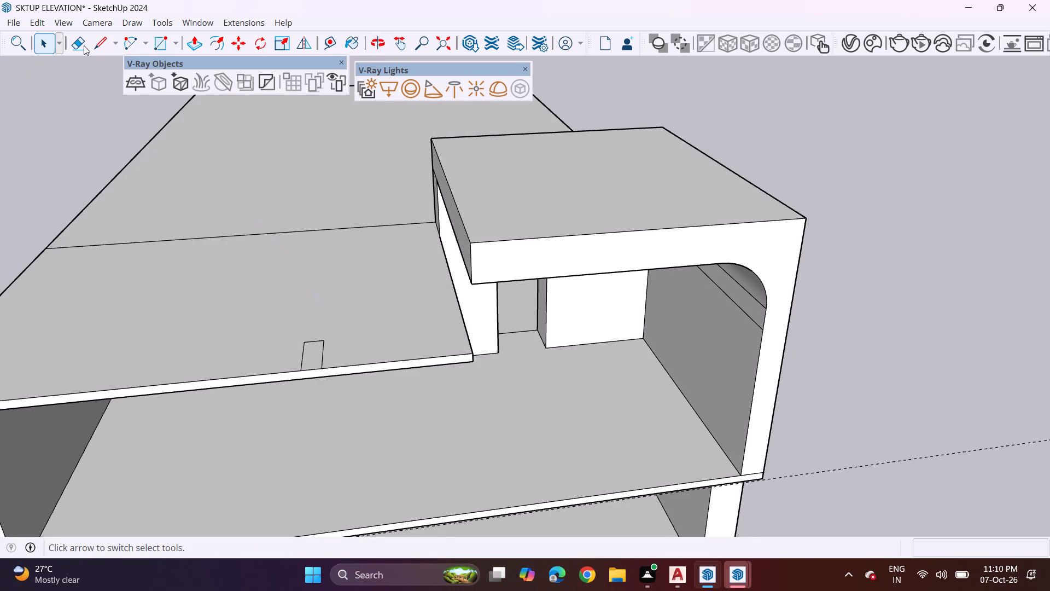
key(ctrl+z)
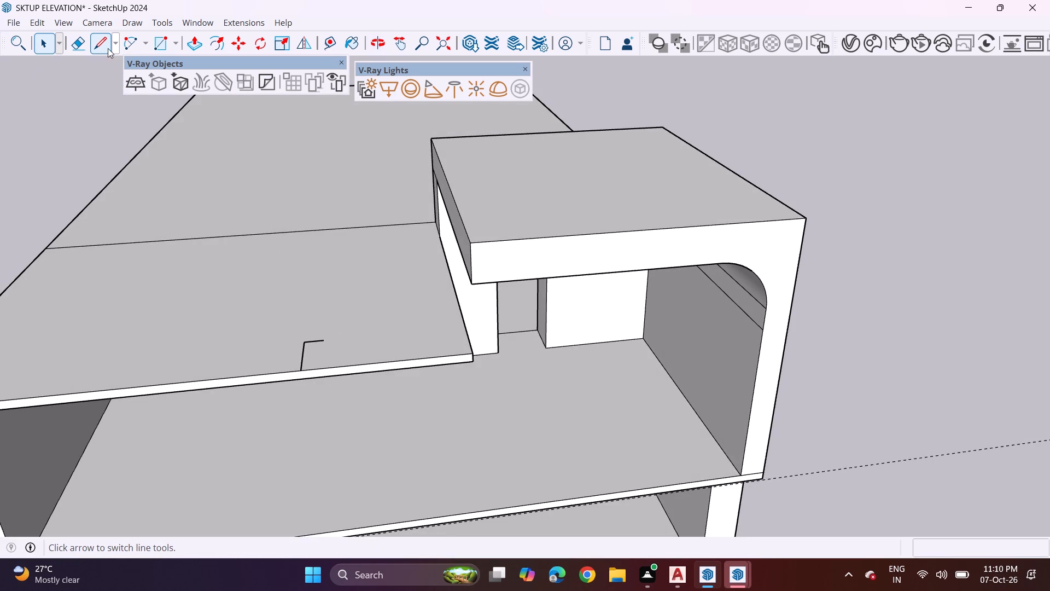
click(103, 48)
click(322, 339)
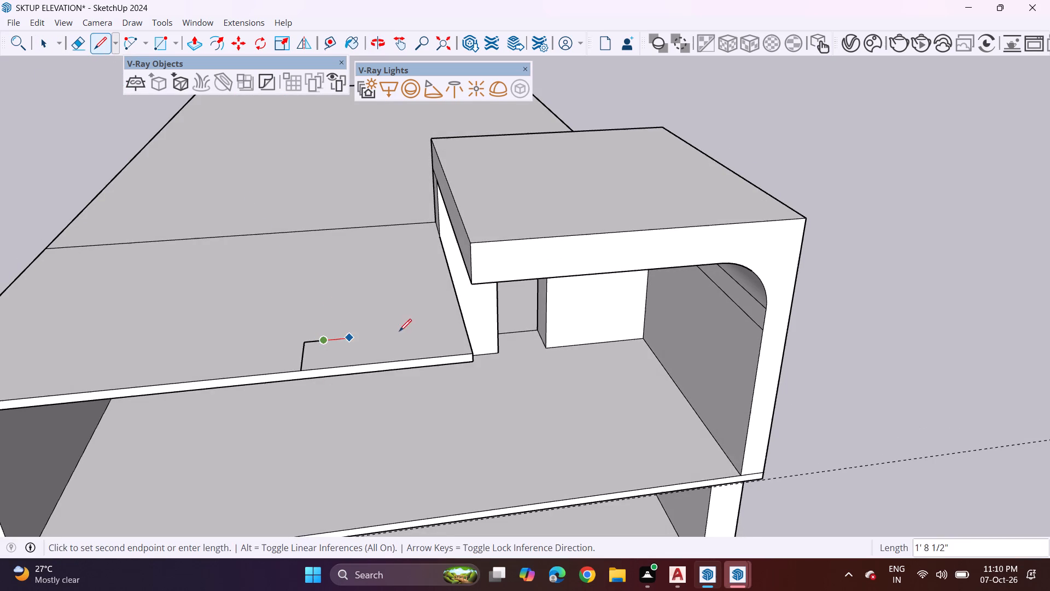
click(466, 326)
key(space)
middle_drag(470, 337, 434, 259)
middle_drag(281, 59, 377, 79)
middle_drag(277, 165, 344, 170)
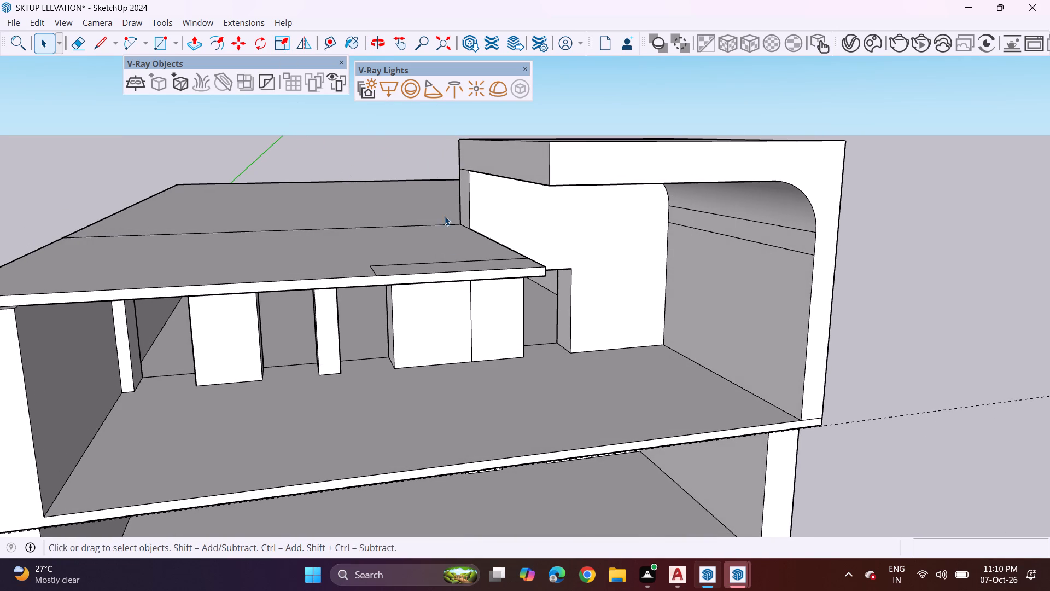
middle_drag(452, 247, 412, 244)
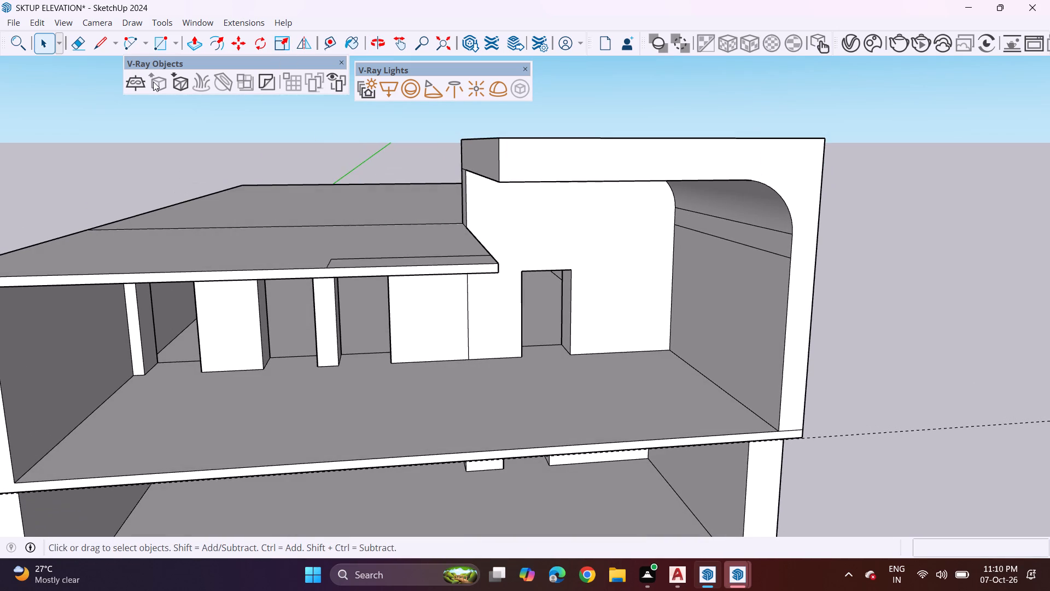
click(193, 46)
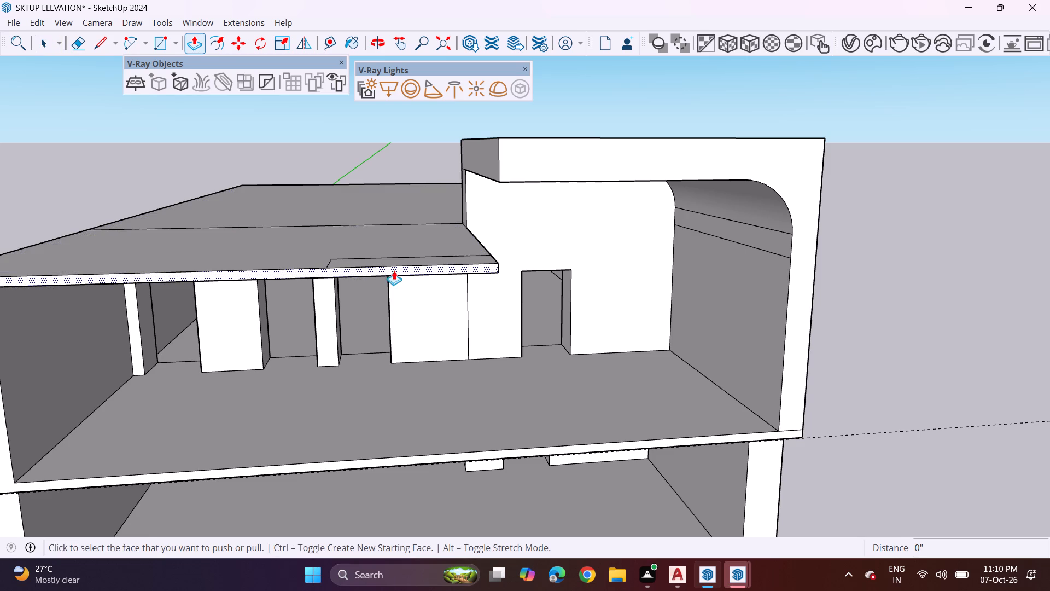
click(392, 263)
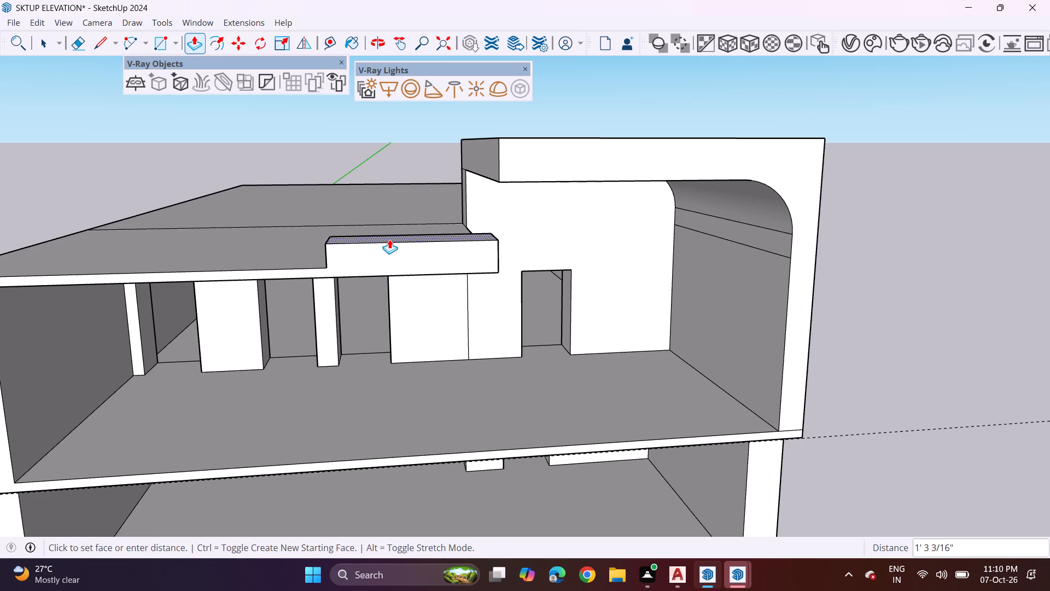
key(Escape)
Draw an inner outline within the roof strip, offset about 1' 9 7/8" from its end, running about 7' 2 1/2" to the side edge.
middle_drag(383, 240, 374, 350)
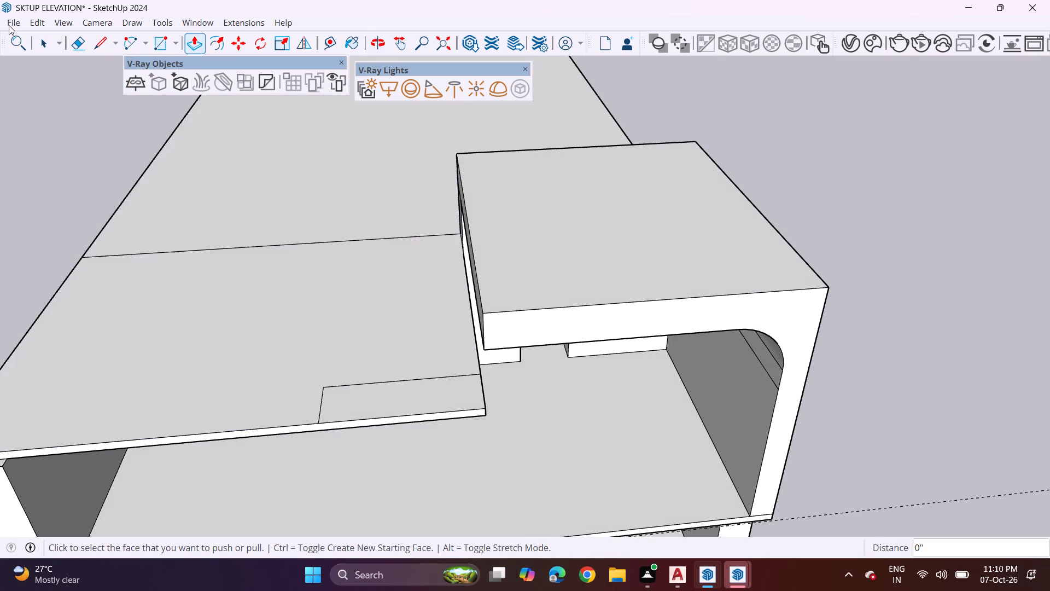
click(102, 44)
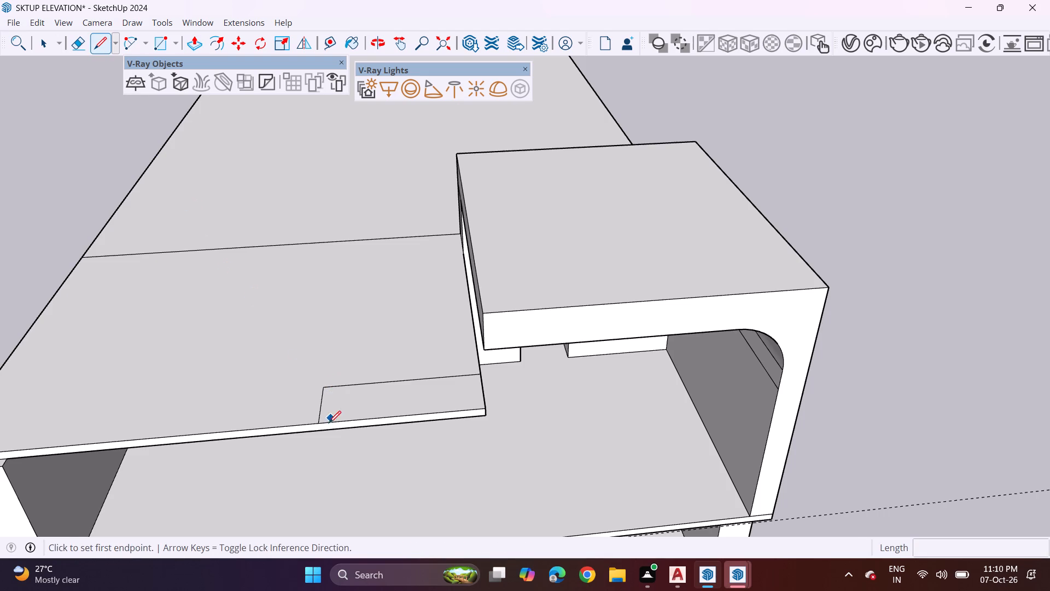
click(318, 422)
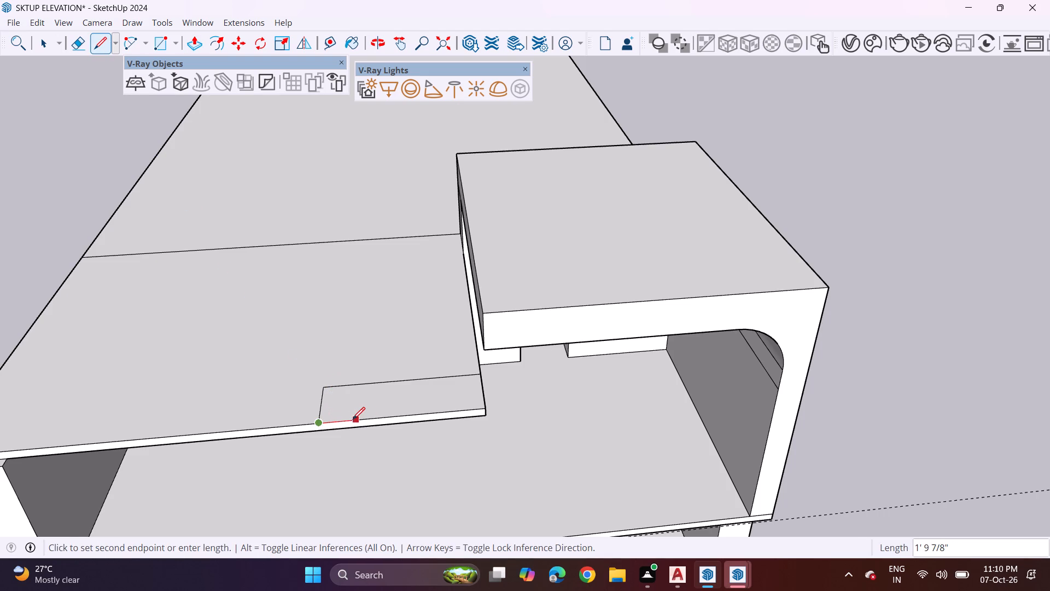
click(353, 419)
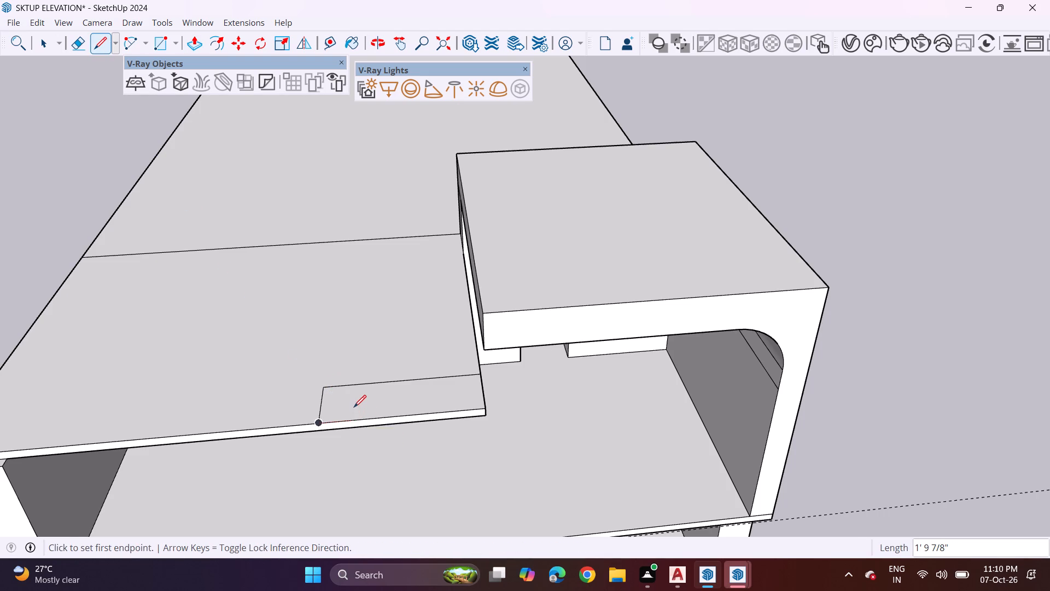
click(354, 422)
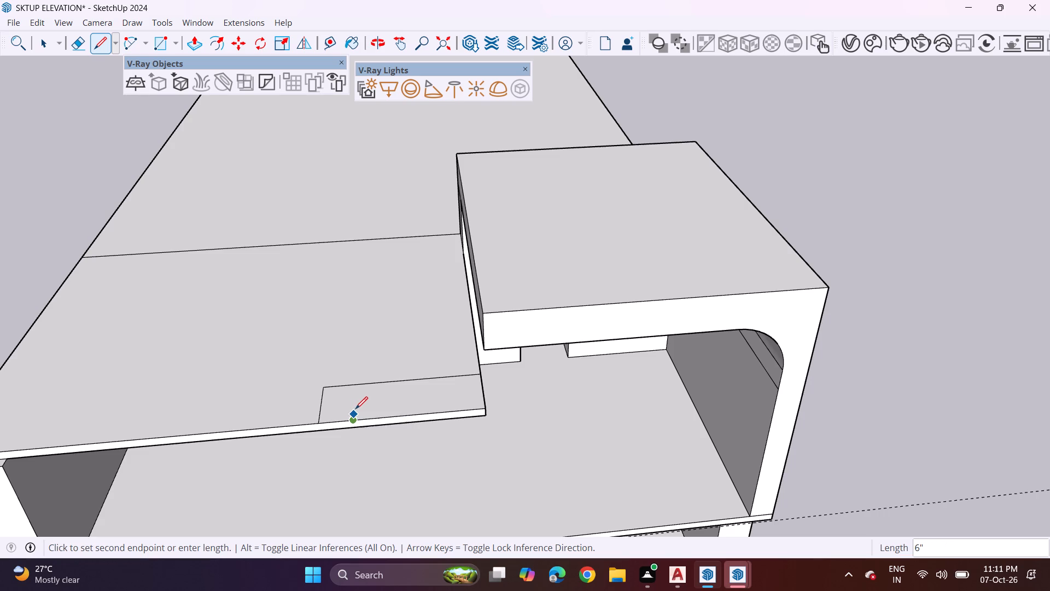
click(355, 404)
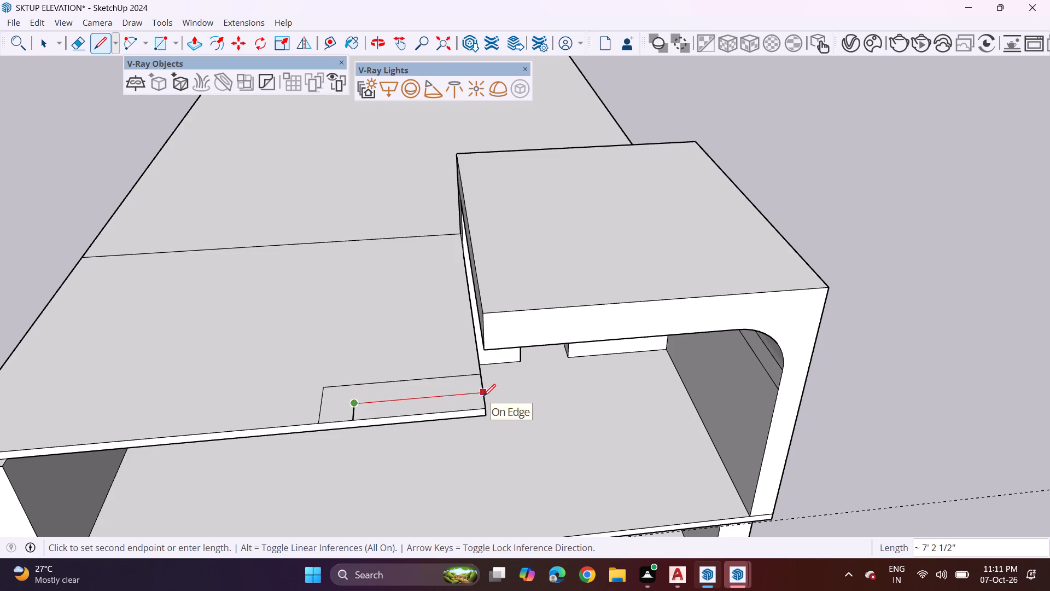
click(483, 396)
key(space)
Draw a line about 21' 1 7/8" long near the lower roof's side edge, from the front edge back to the cross line.
middle_drag(452, 392, 444, 350)
scroll(487, 320, up, 2)
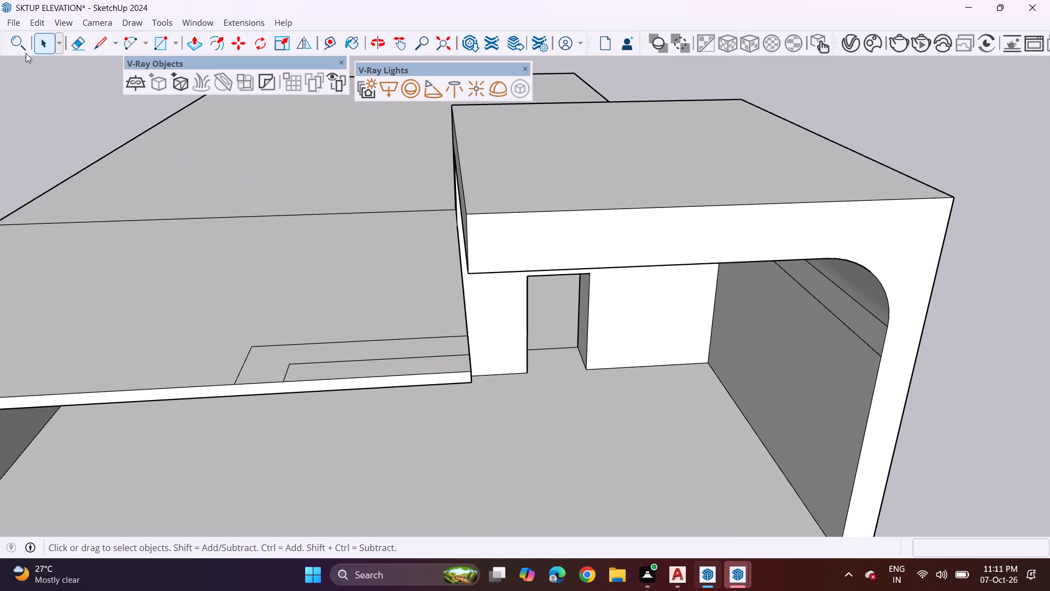
click(108, 48)
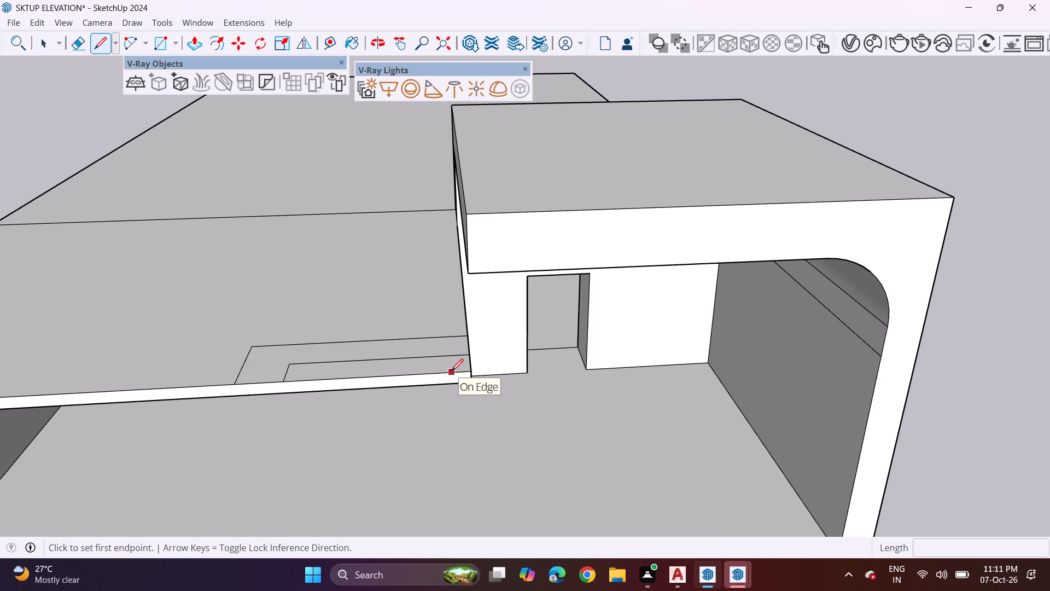
click(451, 371)
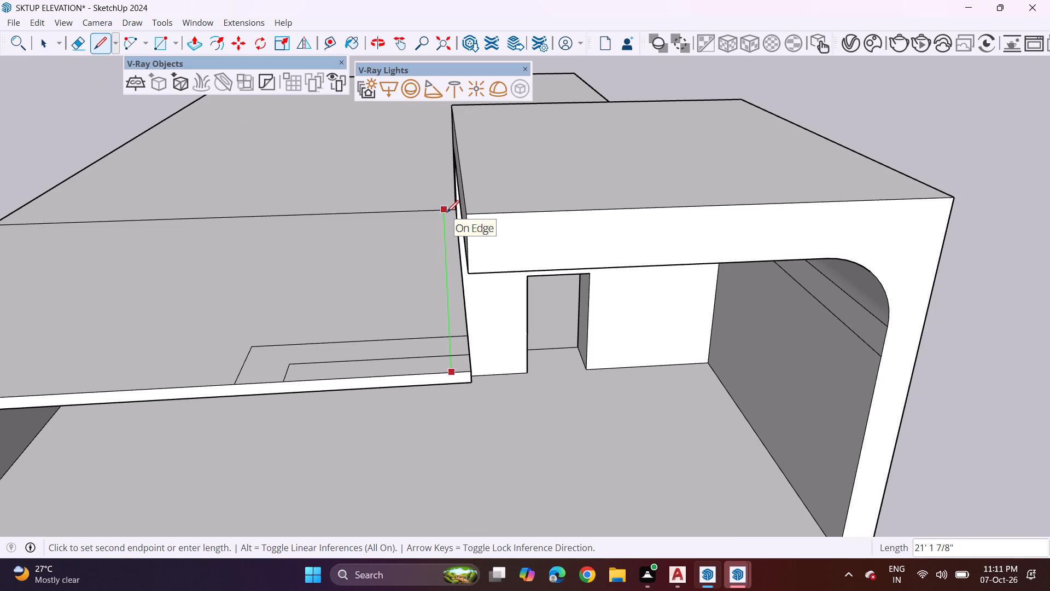
click(447, 212)
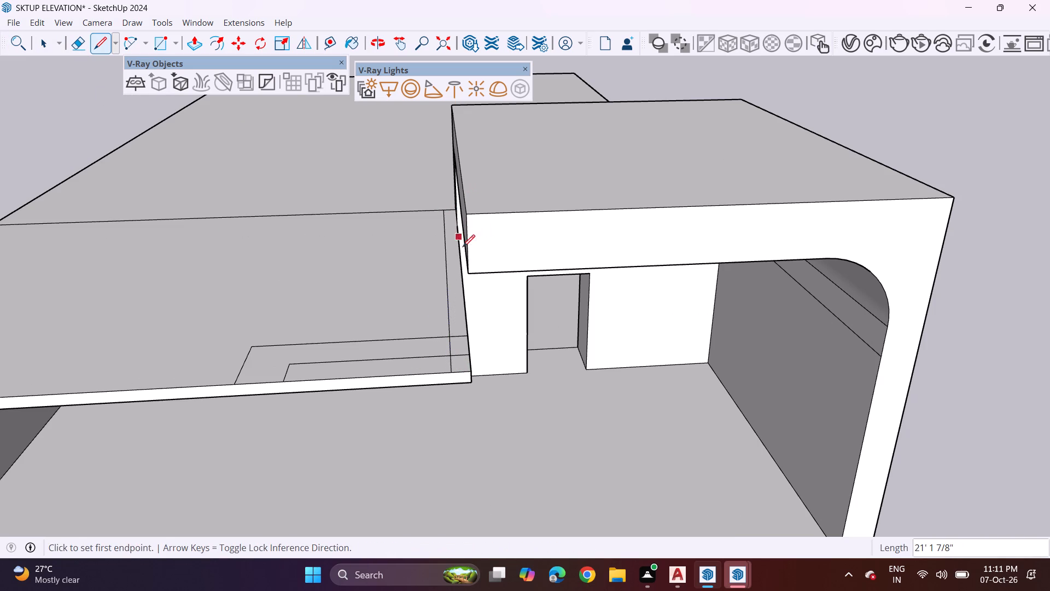
key(space)
Erase the line segments crossing the corner of the roof outlines so the strips merge into one continuous border face.
middle_drag(454, 358, 463, 340)
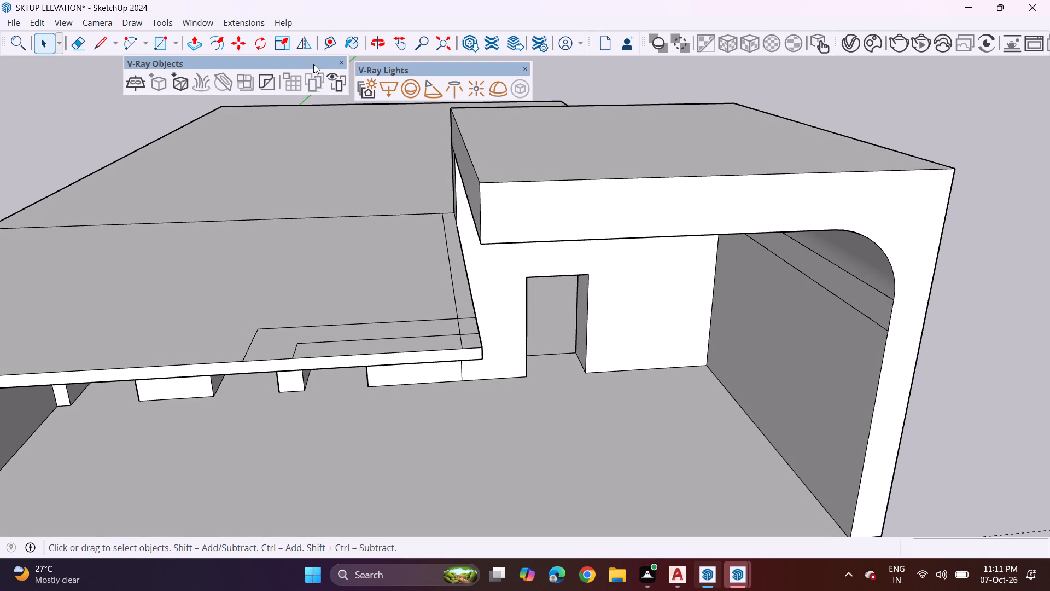
key(e)
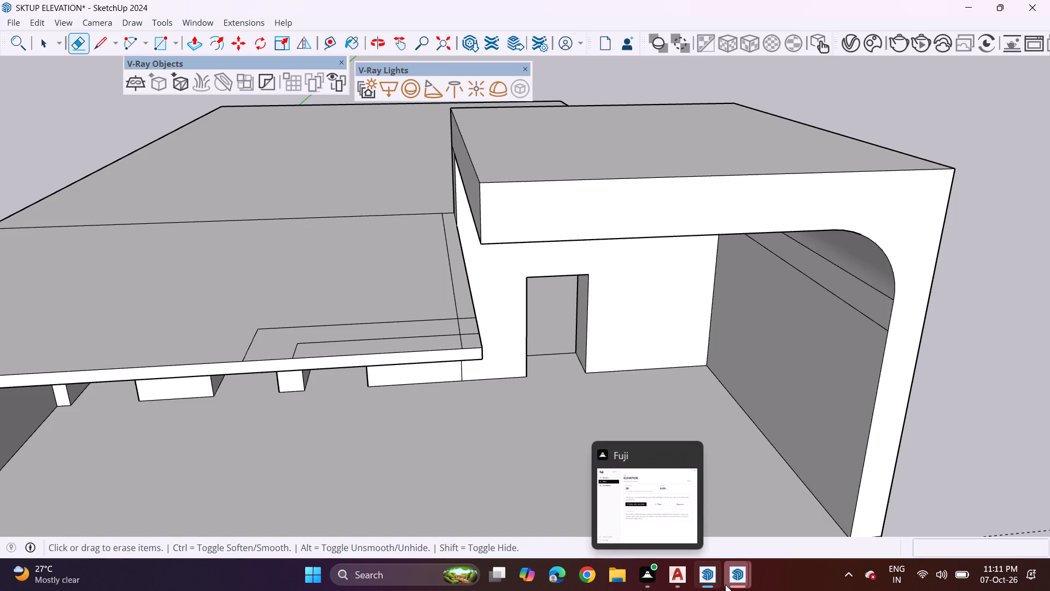
drag(466, 321, 470, 308)
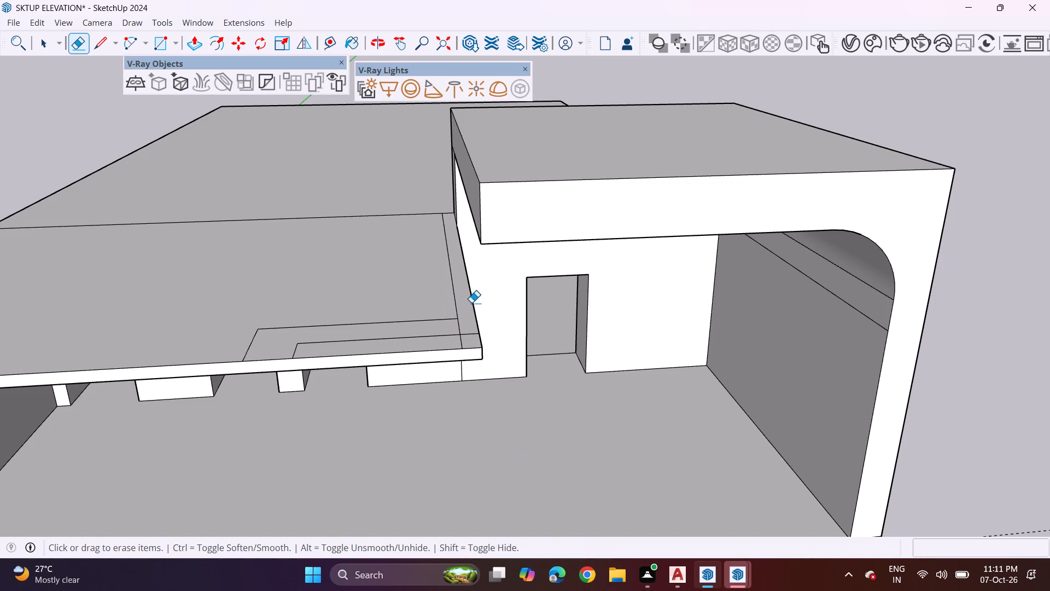
click(467, 334)
click(457, 324)
Push/Pull the merged border face on the lower roof up about 6' 7 11/16" to the projecting frame's top corner.
middle_drag(173, 297, 179, 305)
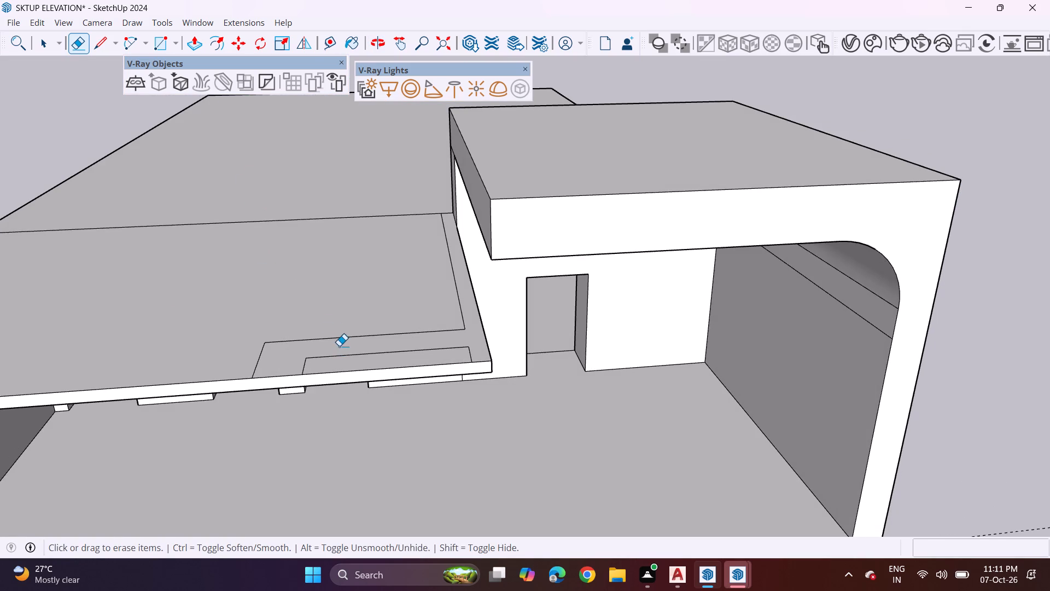
click(200, 44)
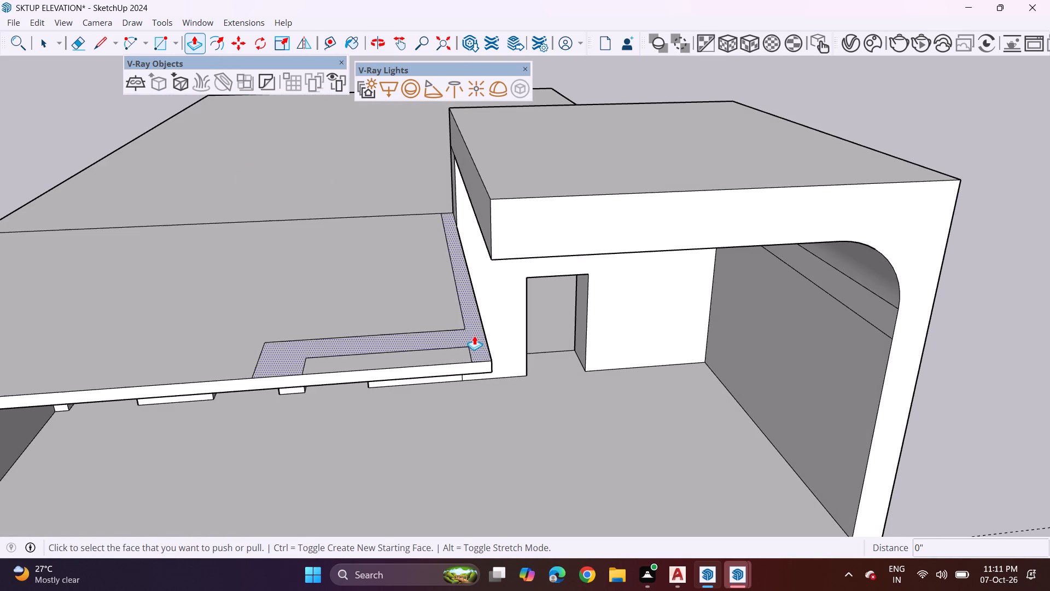
click(474, 335)
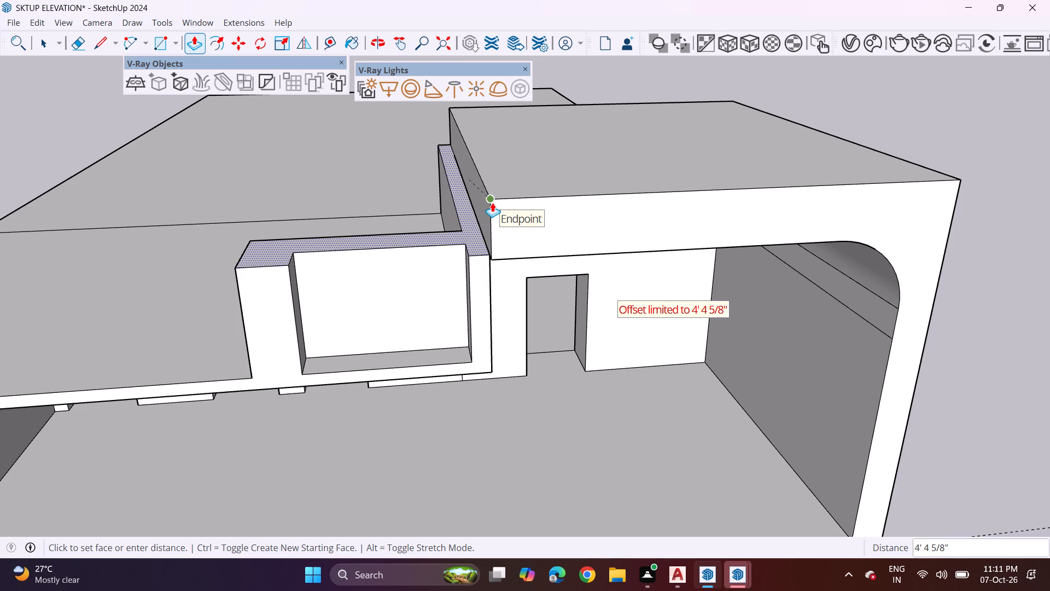
click(494, 199)
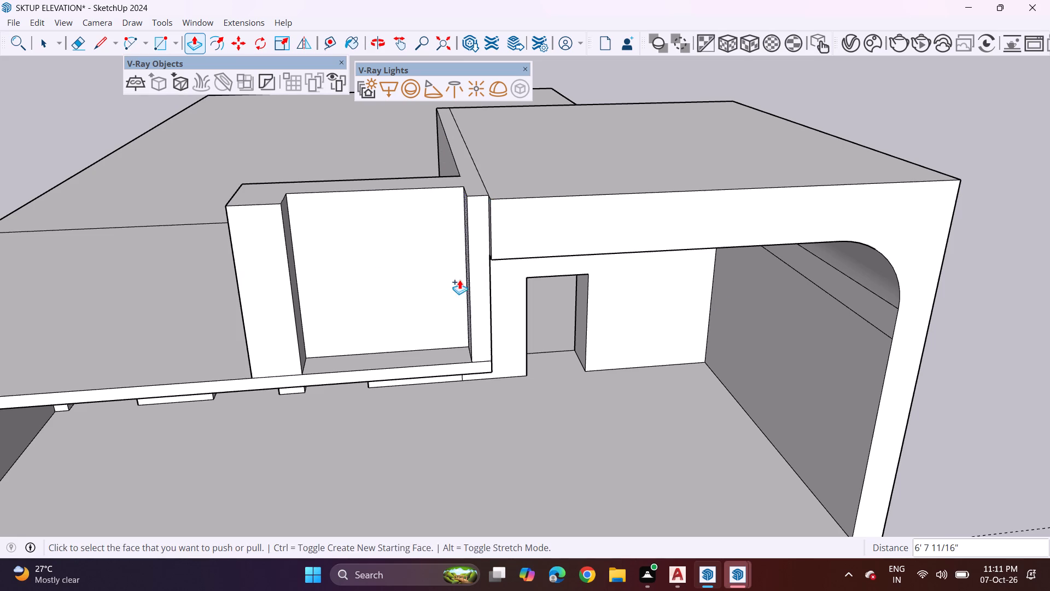
middle_drag(461, 283, 431, 226)
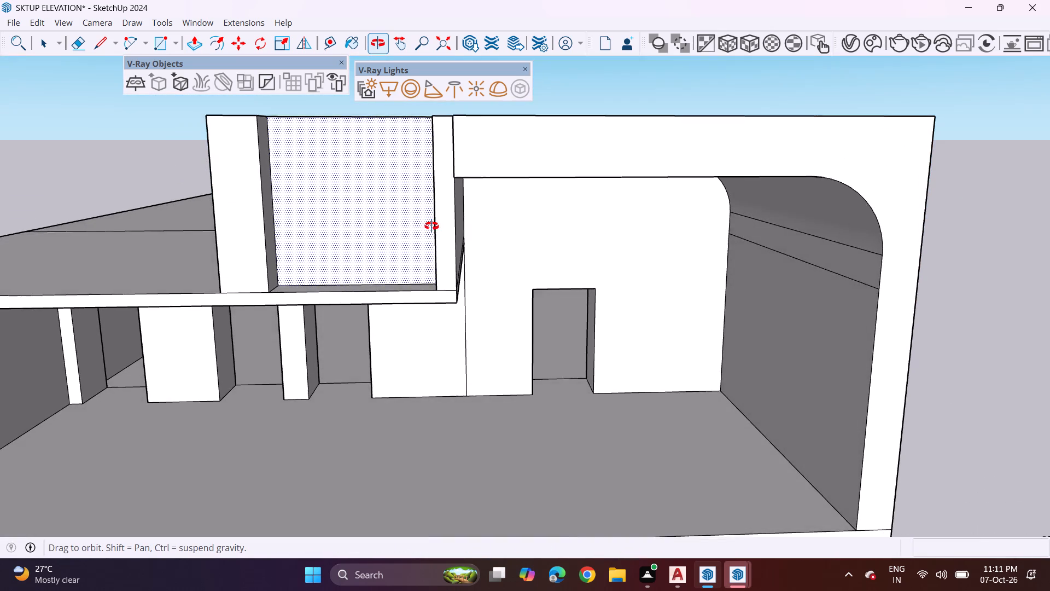
Undo the last Push/Pull of the border face on the lower roof.
middle_drag(431, 226, 459, 222)
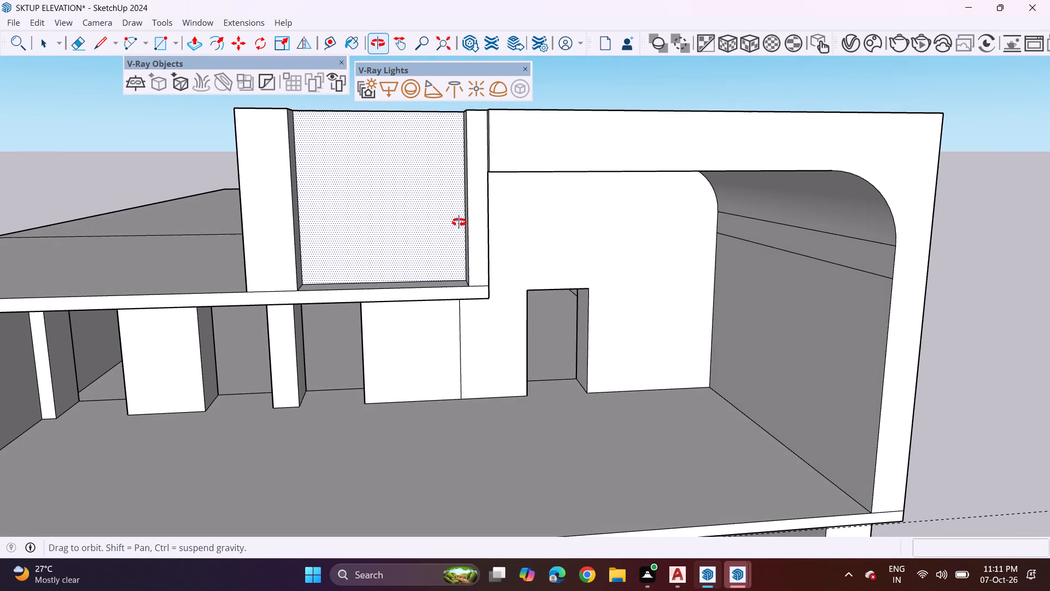
middle_drag(459, 222, 458, 221)
key(ctrl+z)
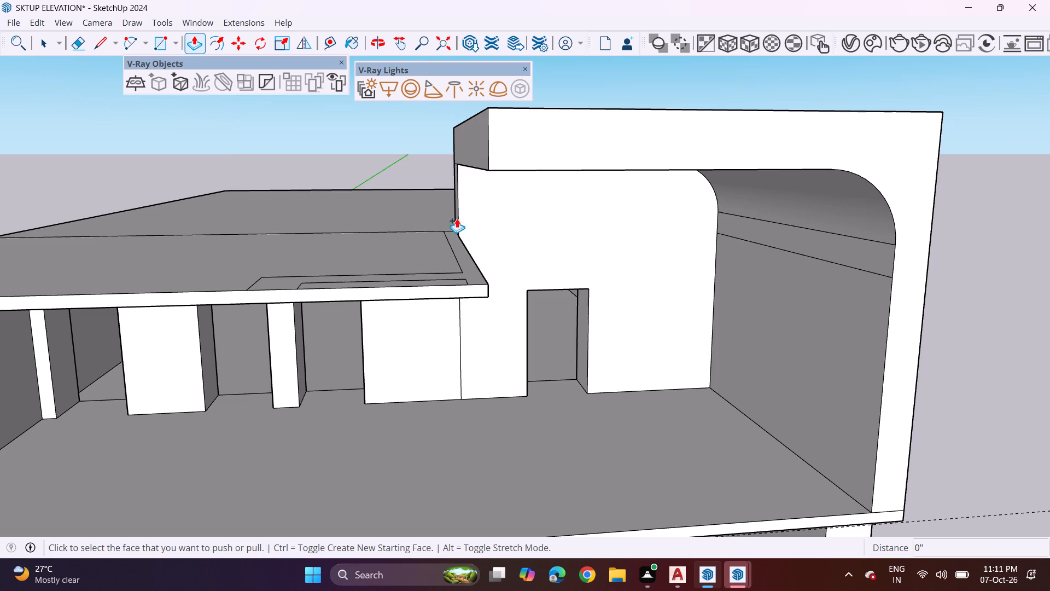
Draw two lines about 1' 8 9/16" long from the inner outline's two back corners to the outer outline, separating the side strip.
middle_drag(411, 228, 409, 296)
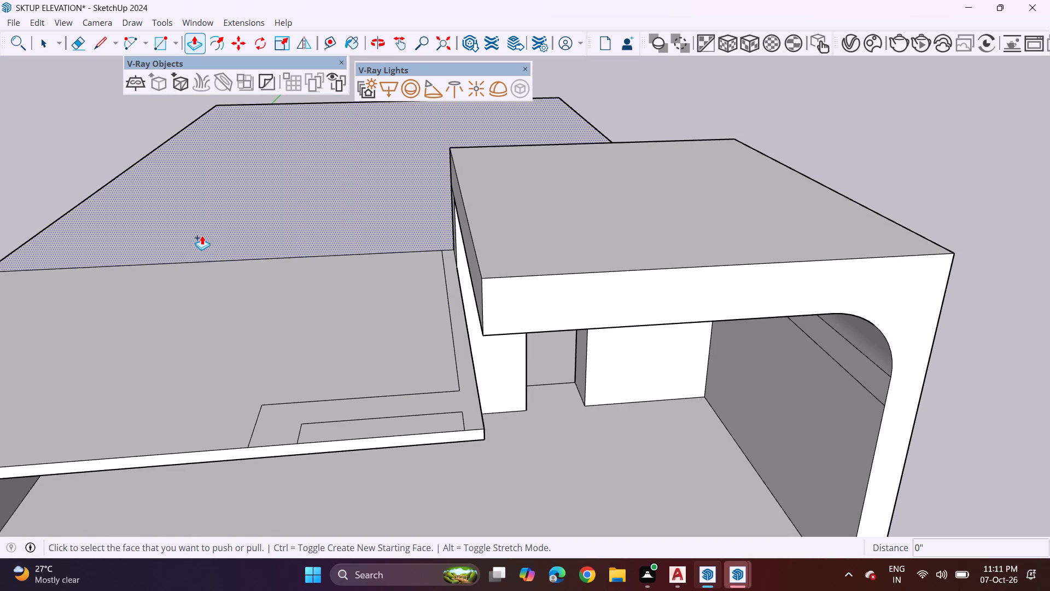
click(101, 36)
click(303, 430)
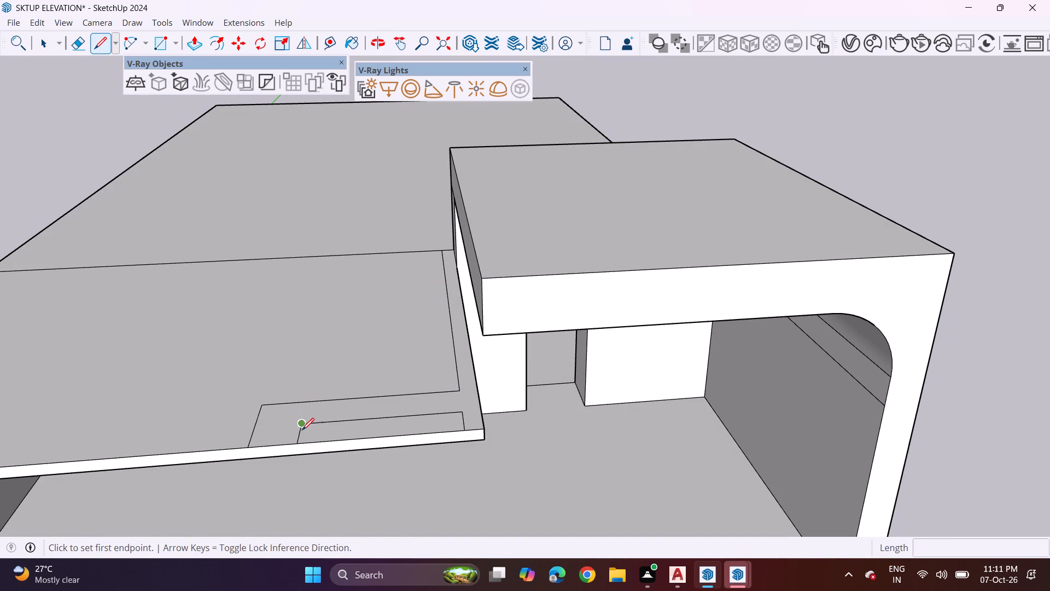
click(311, 403)
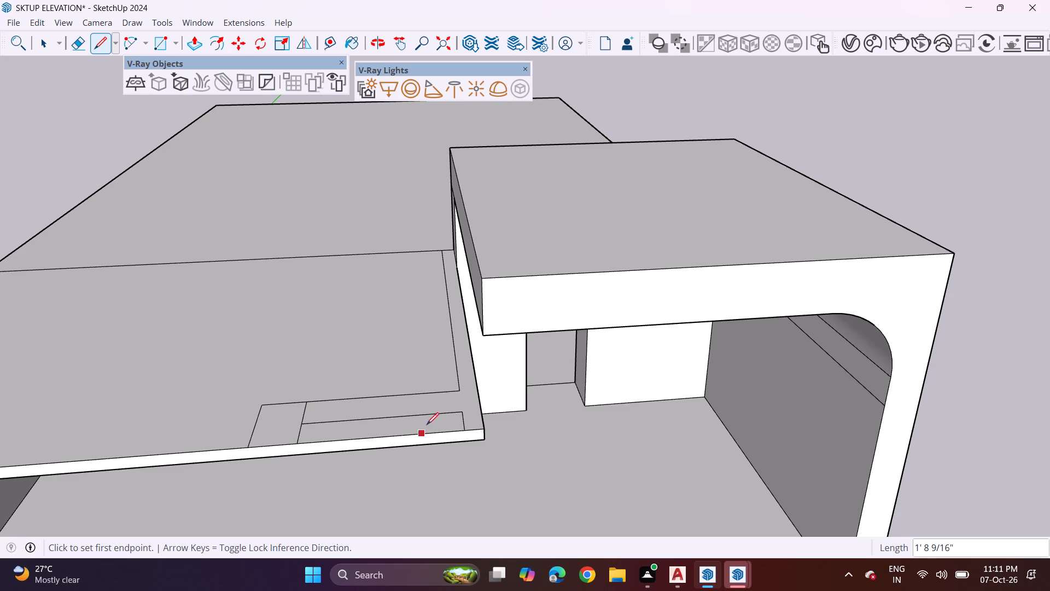
middle_drag(427, 423, 411, 372)
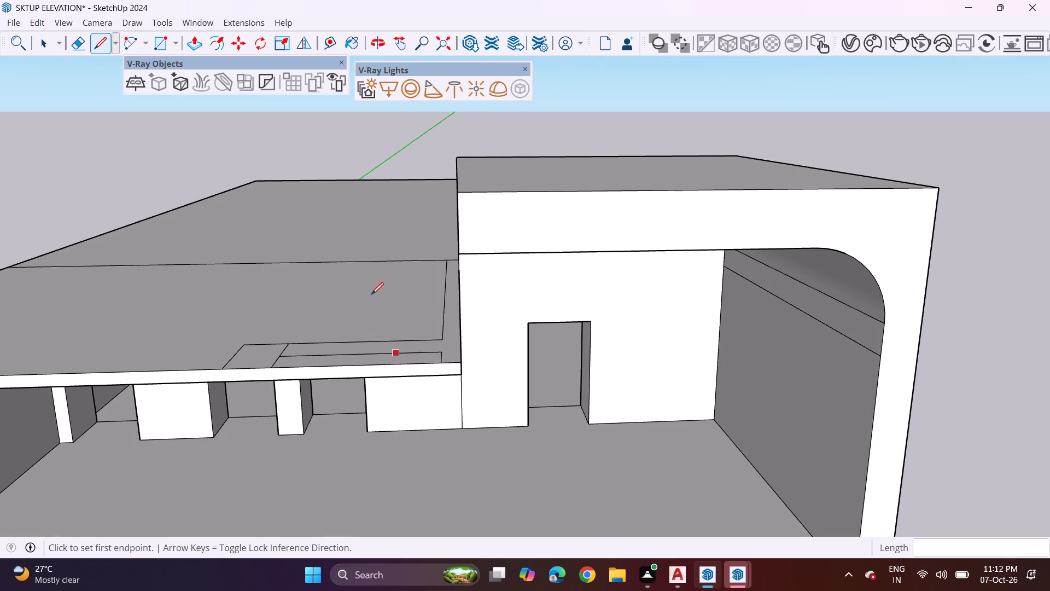
click(192, 41)
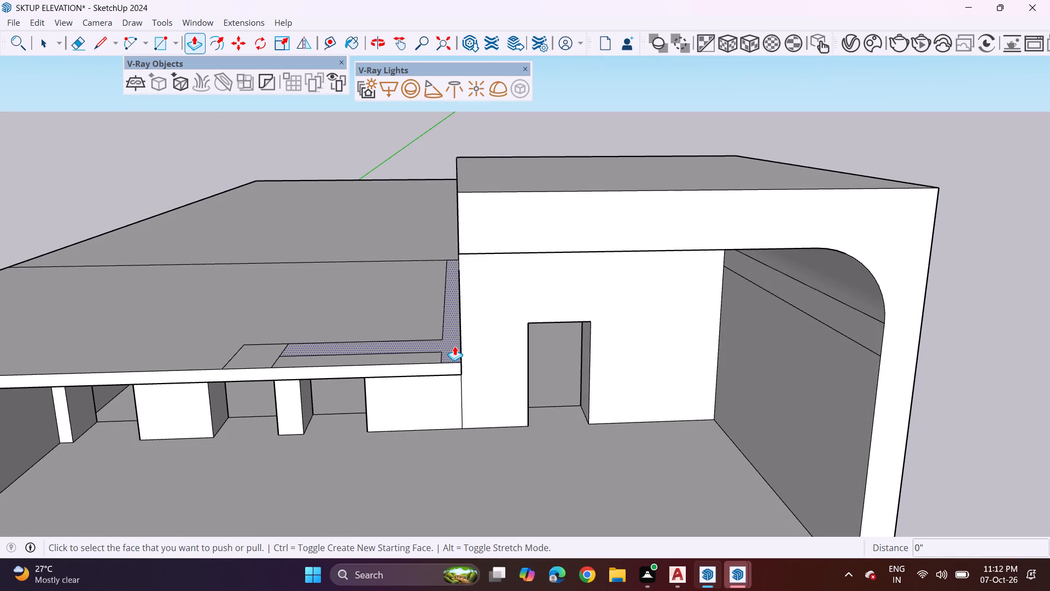
click(101, 41)
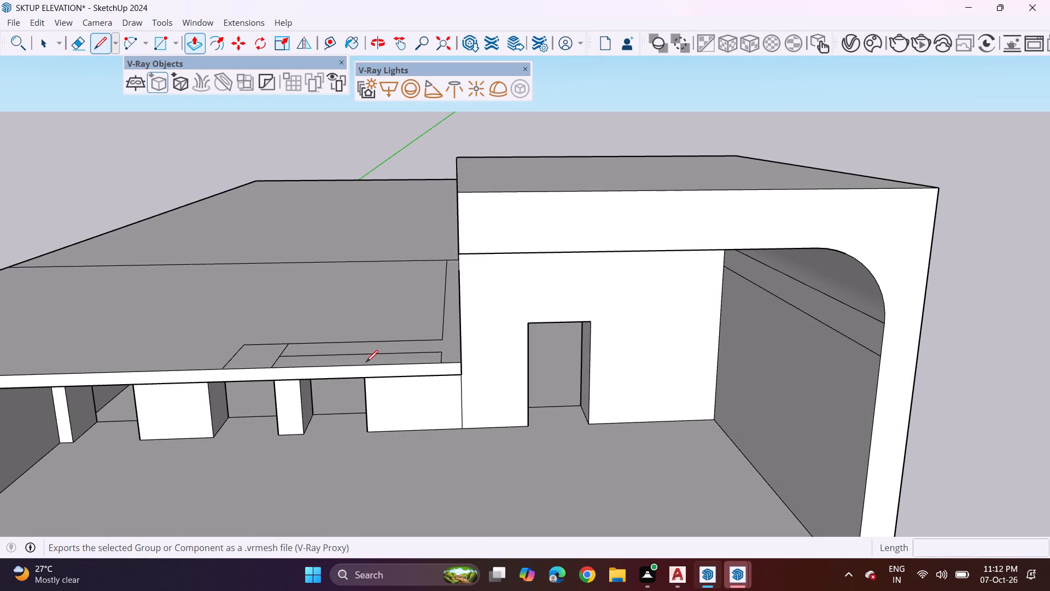
click(440, 356)
click(442, 337)
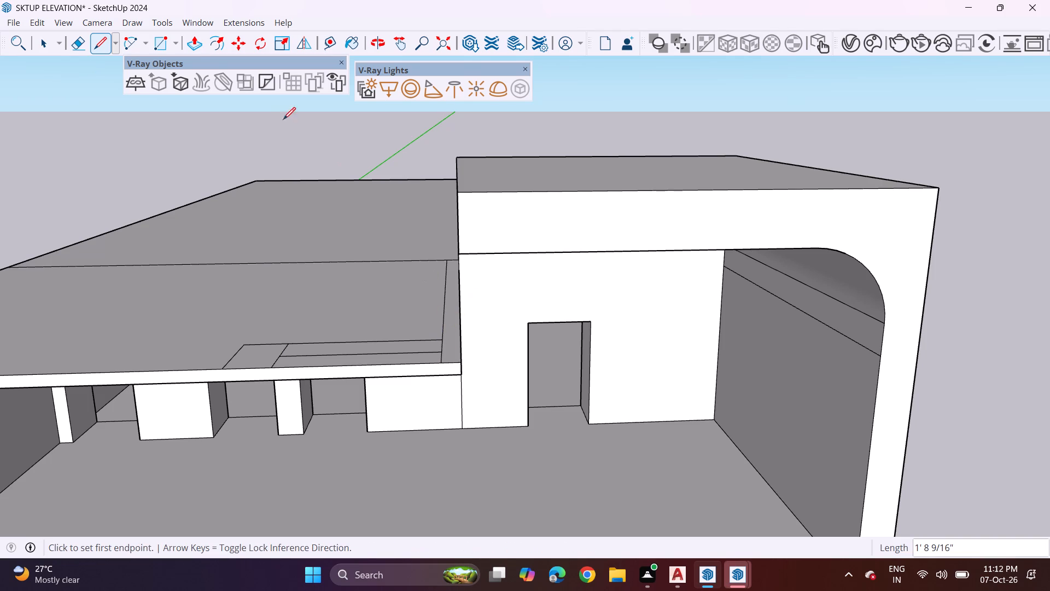
Push/Pull the narrow side strip on the lower roof up about 6' 7 11/16" to the projecting frame's top corner.
click(197, 34)
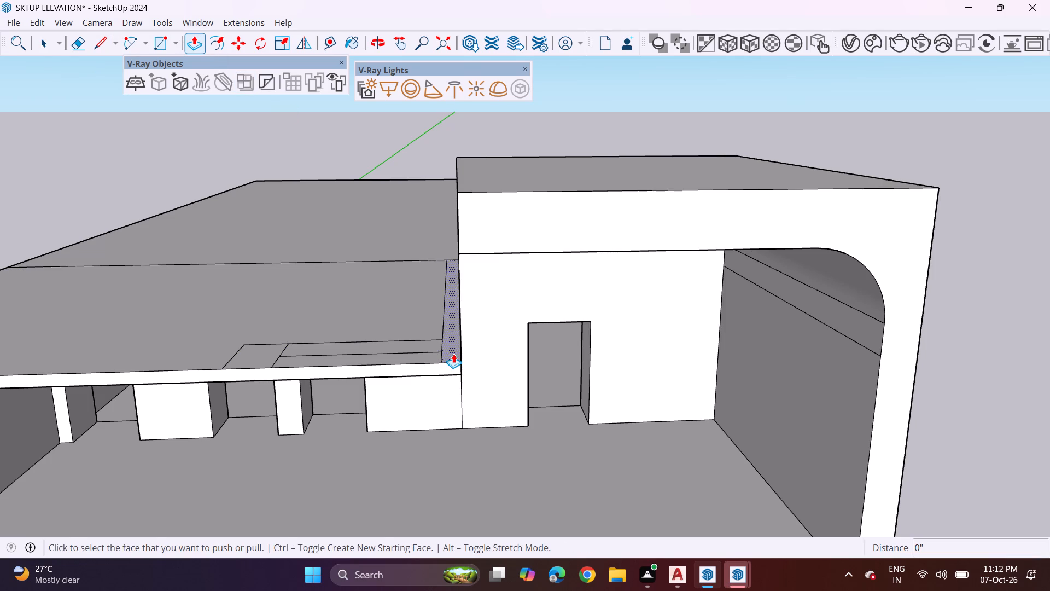
click(453, 354)
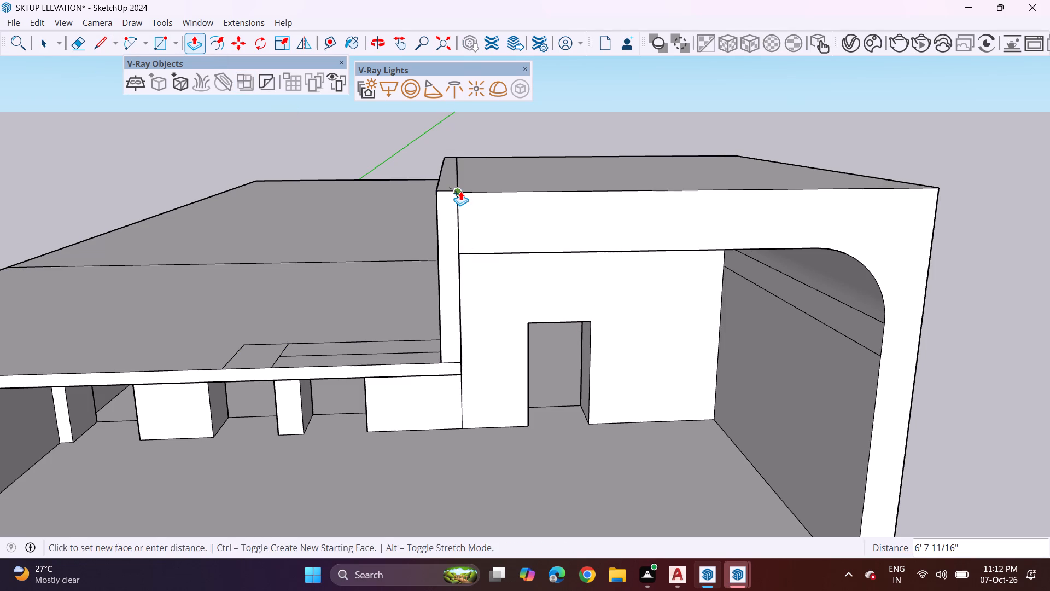
click(460, 191)
Push/Pull the curved-corner frame's front face by about 3 11/16".
middle_drag(485, 230, 607, 201)
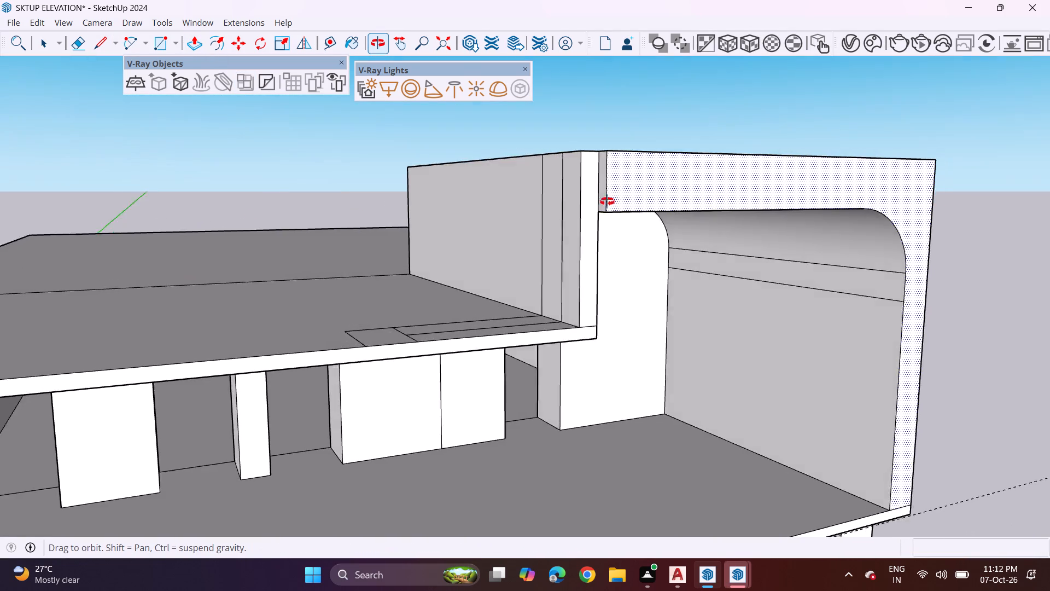
middle_drag(607, 201, 612, 217)
scroll(615, 285, up, 2)
middle_drag(601, 268, 724, 283)
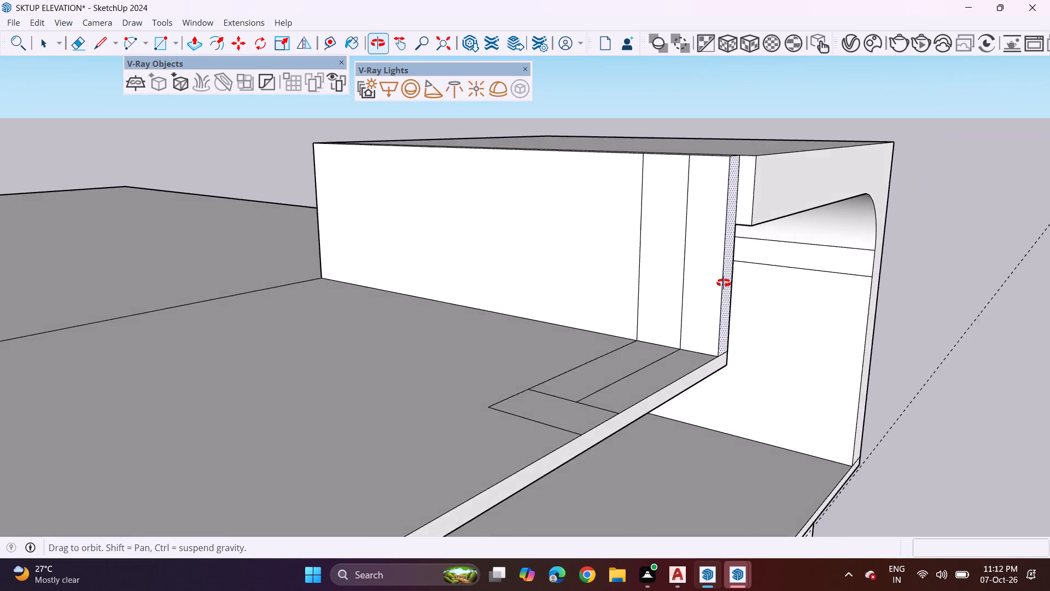
middle_drag(724, 283, 786, 260)
drag(810, 177, 805, 178)
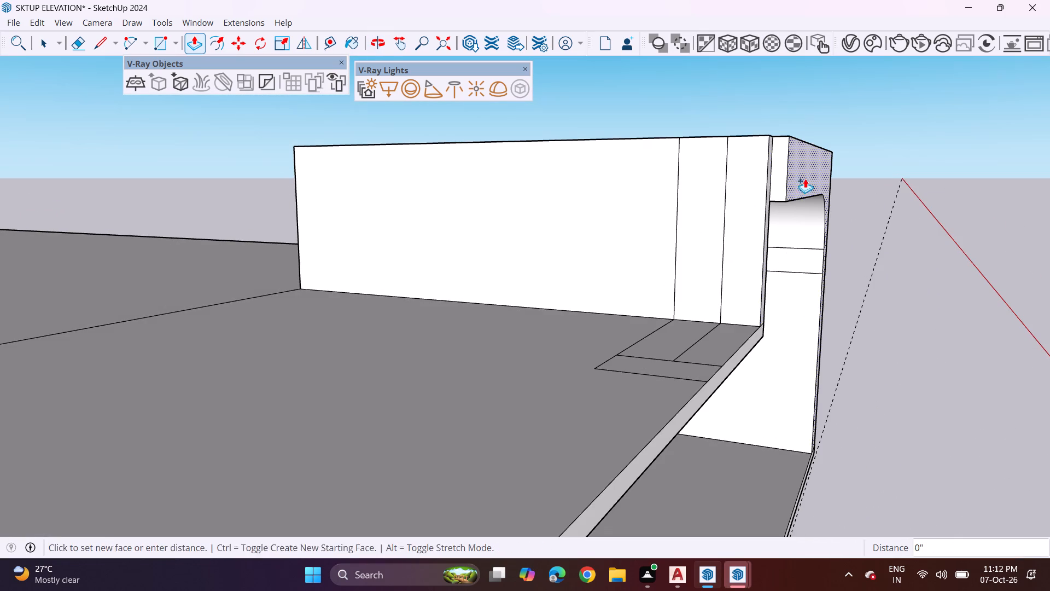
drag(805, 178, 799, 182)
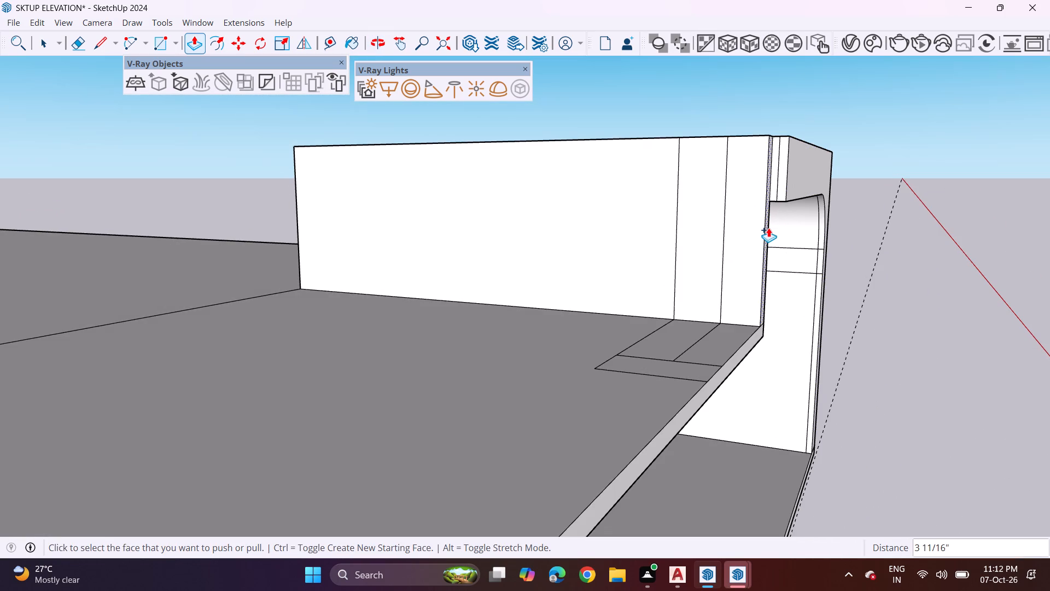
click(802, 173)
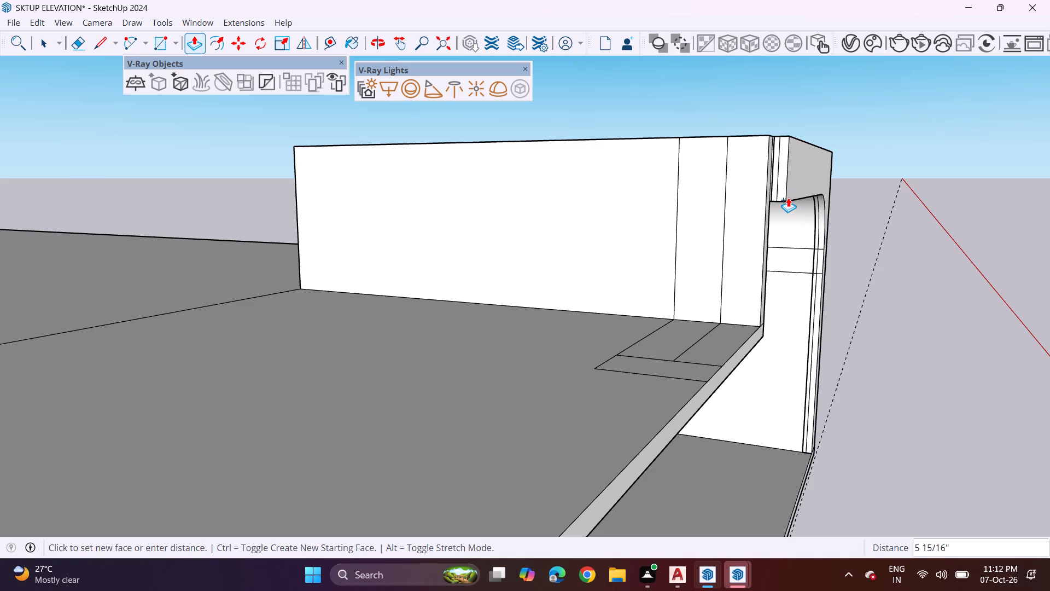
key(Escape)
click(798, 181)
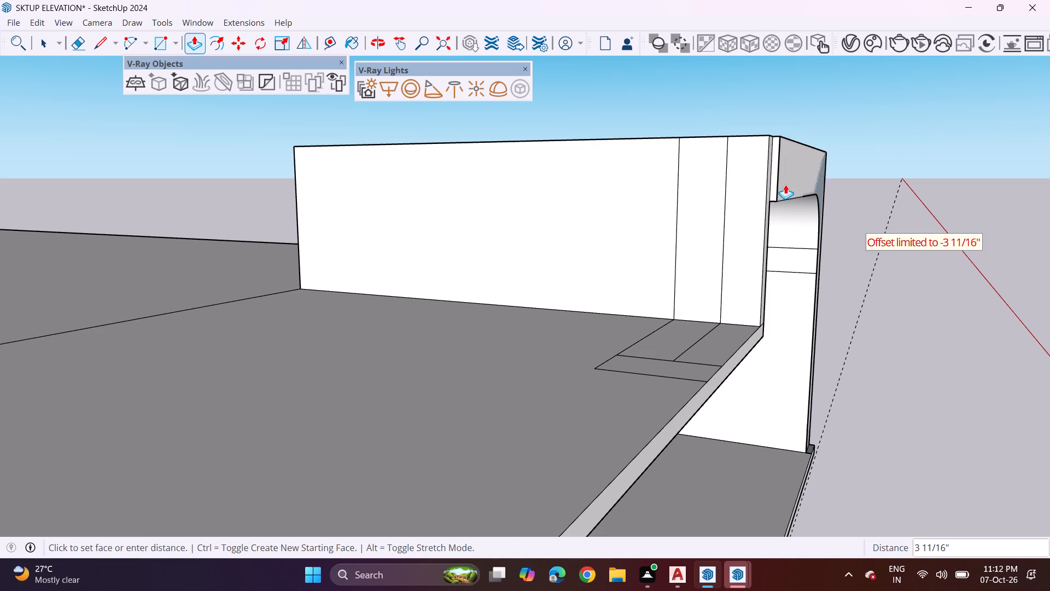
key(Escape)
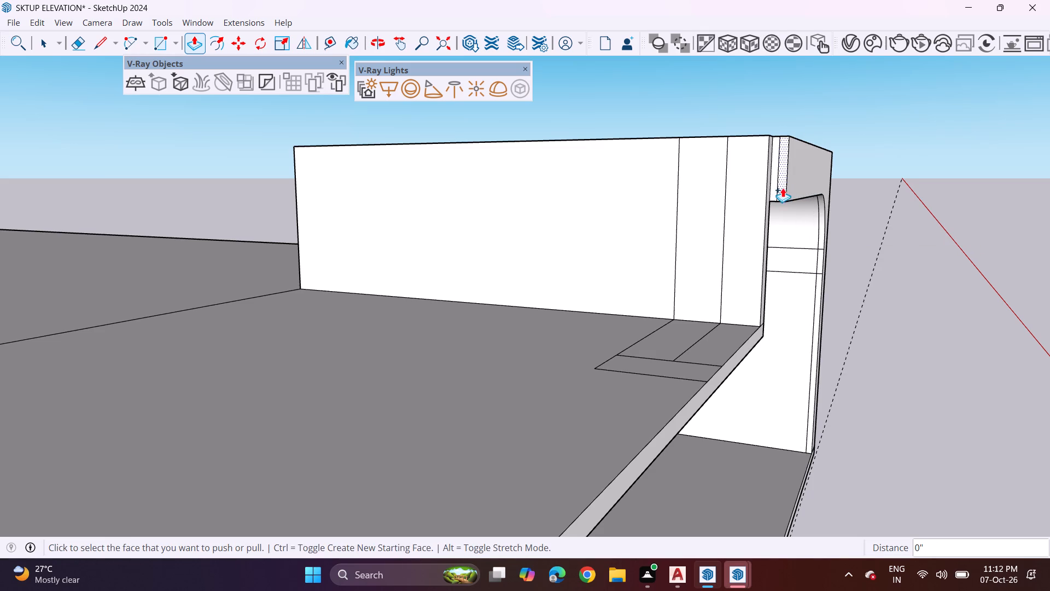
Push/Pull the lower roof slab's front edge out about 6 5/8" and repeat that distance on the raised side wall's front end.
middle_drag(775, 251, 668, 249)
scroll(654, 244, down, 5)
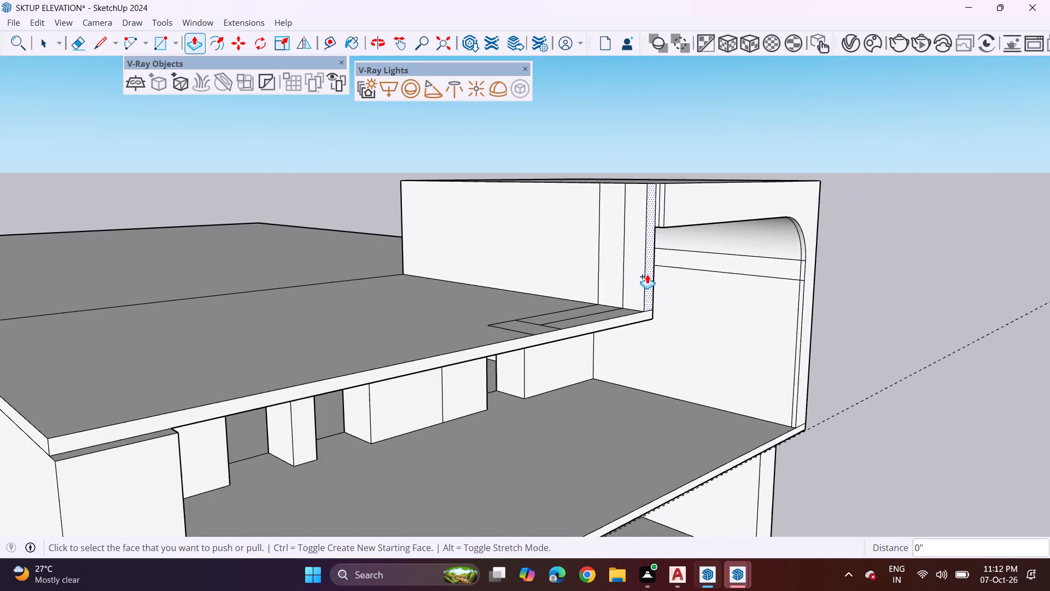
scroll(647, 275, down, 3)
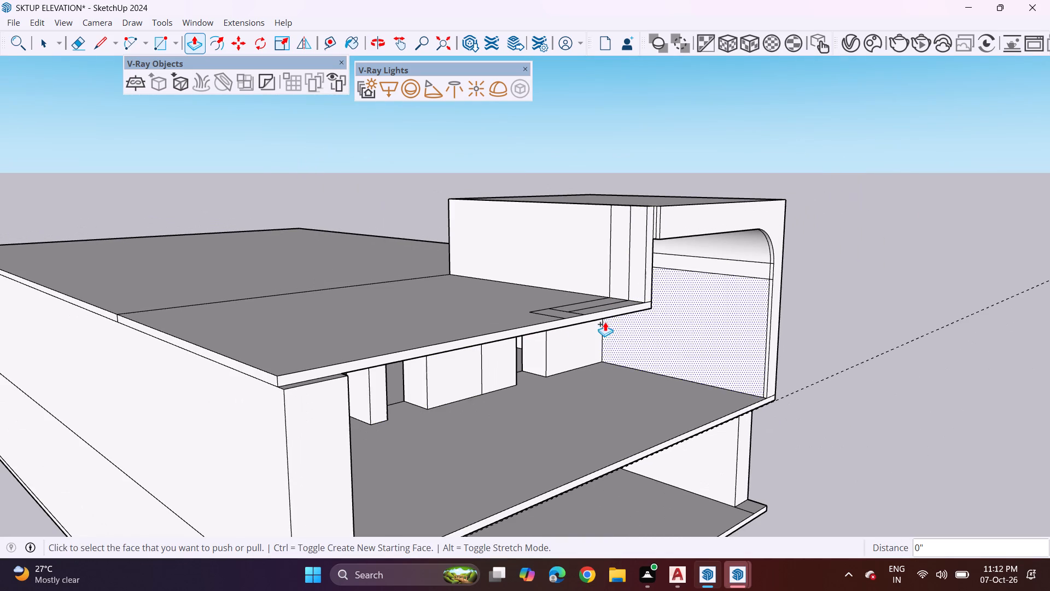
middle_drag(606, 321, 531, 312)
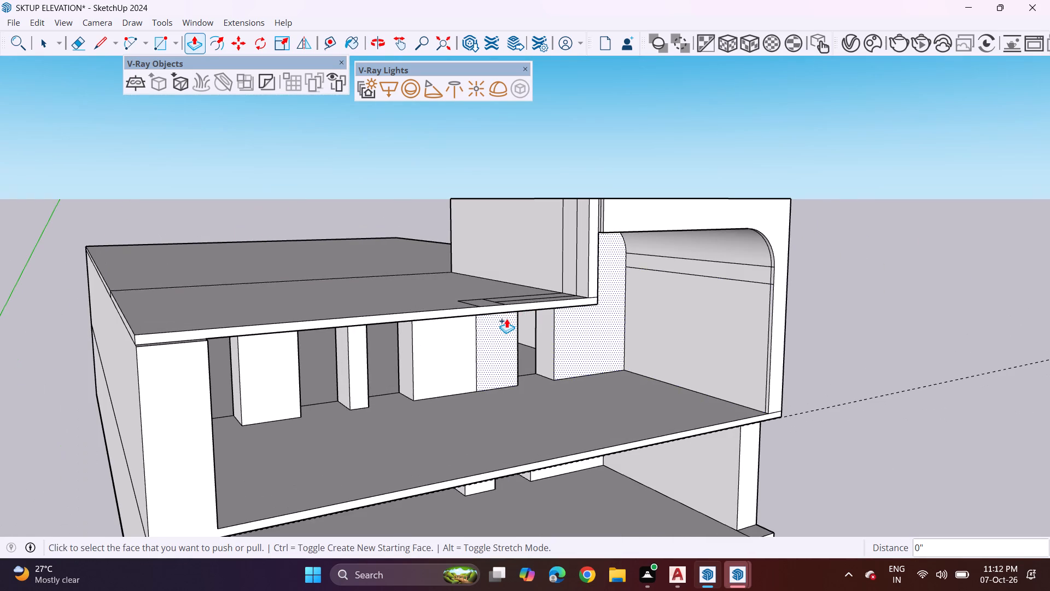
click(510, 308)
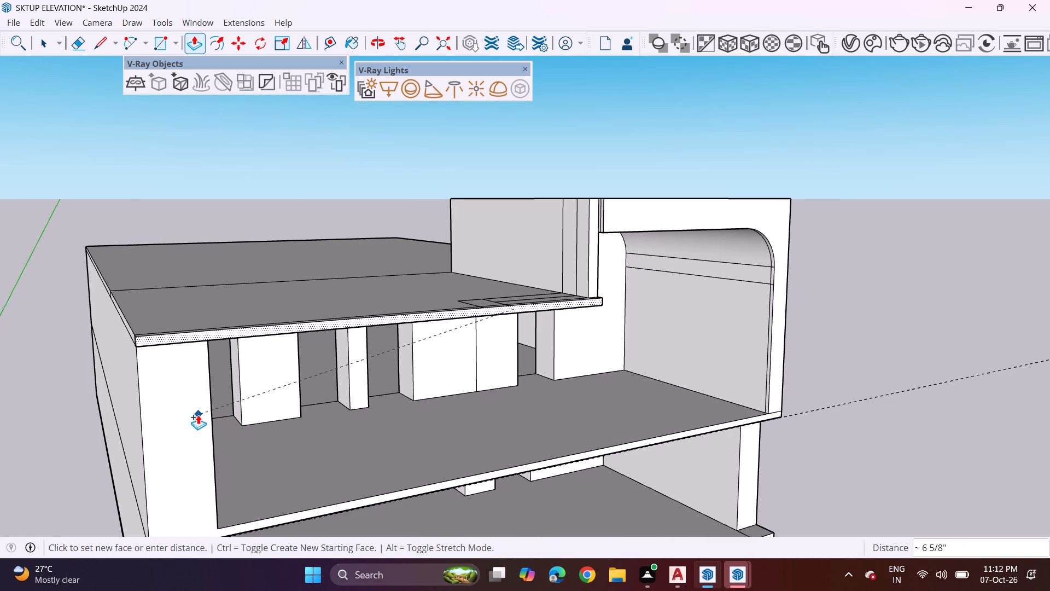
click(197, 418)
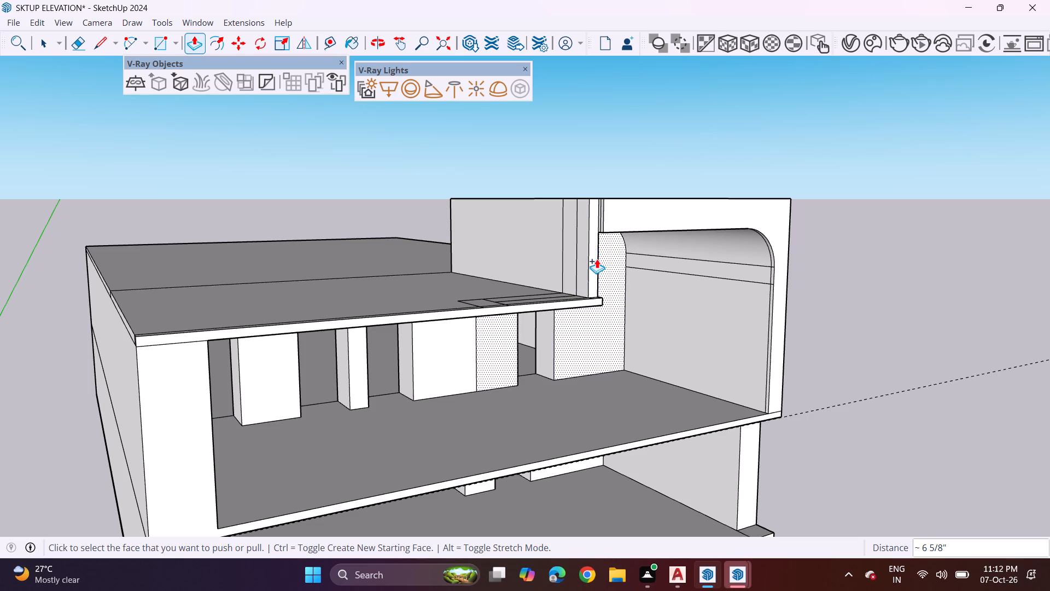
double_click(597, 259)
Erase the vertical seam between the raised side wall's front end and the curved-corner frame's front face.
middle_drag(628, 270, 476, 267)
scroll(434, 173, up, 3)
key(e)
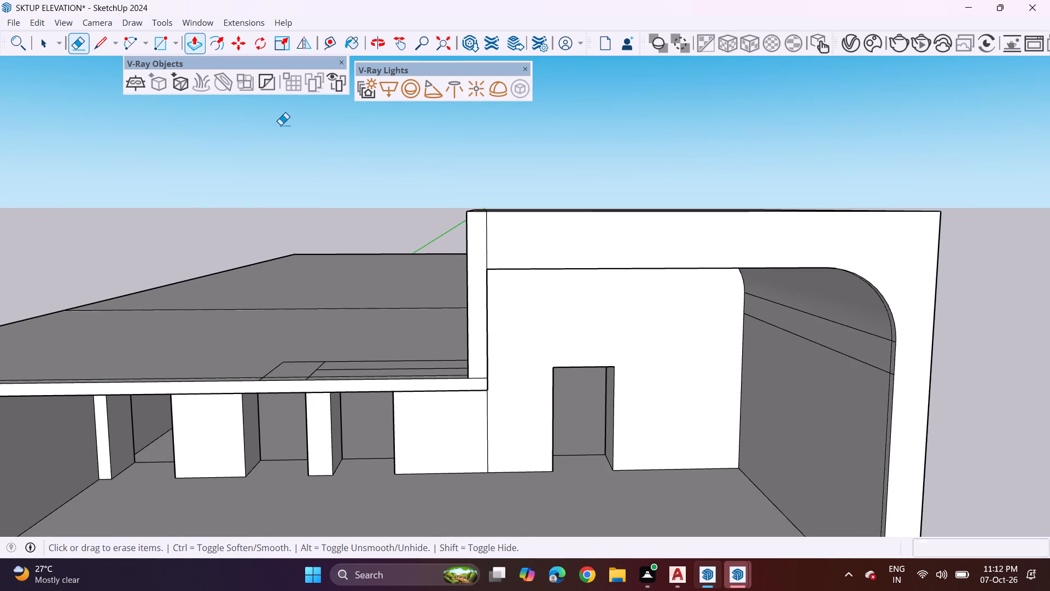
click(487, 239)
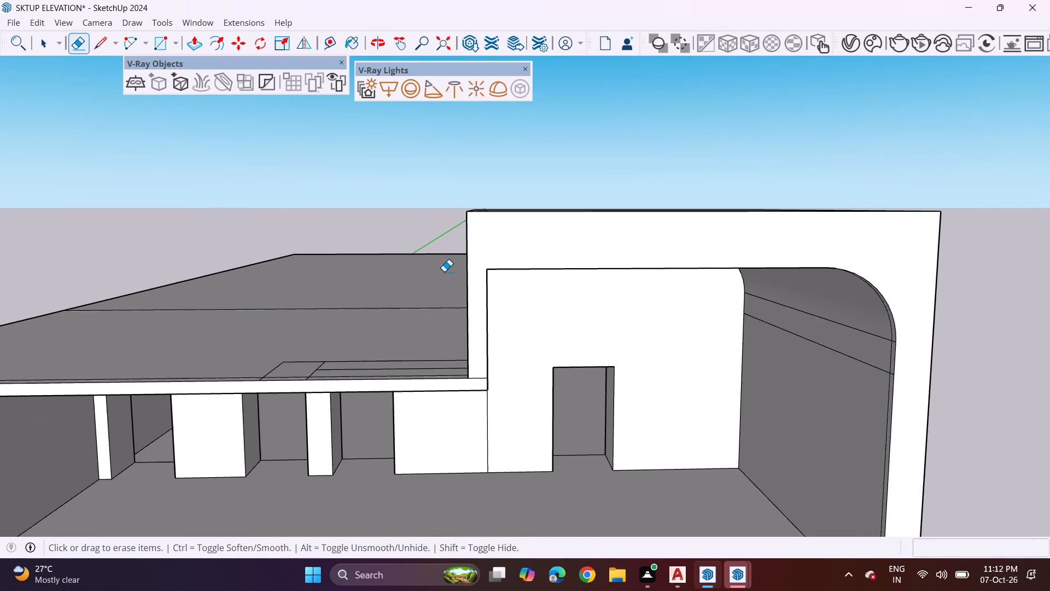
Erase the vertical lines nearest the front end on the raised wall's outer side face.
scroll(443, 271, down, 1)
middle_drag(422, 317, 431, 283)
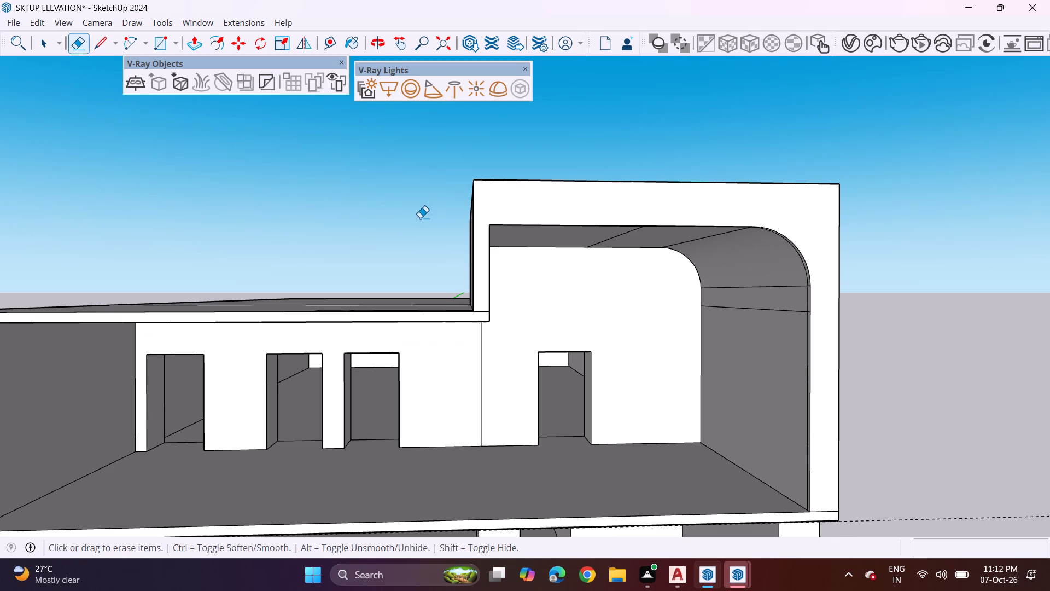
middle_drag(420, 216, 511, 215)
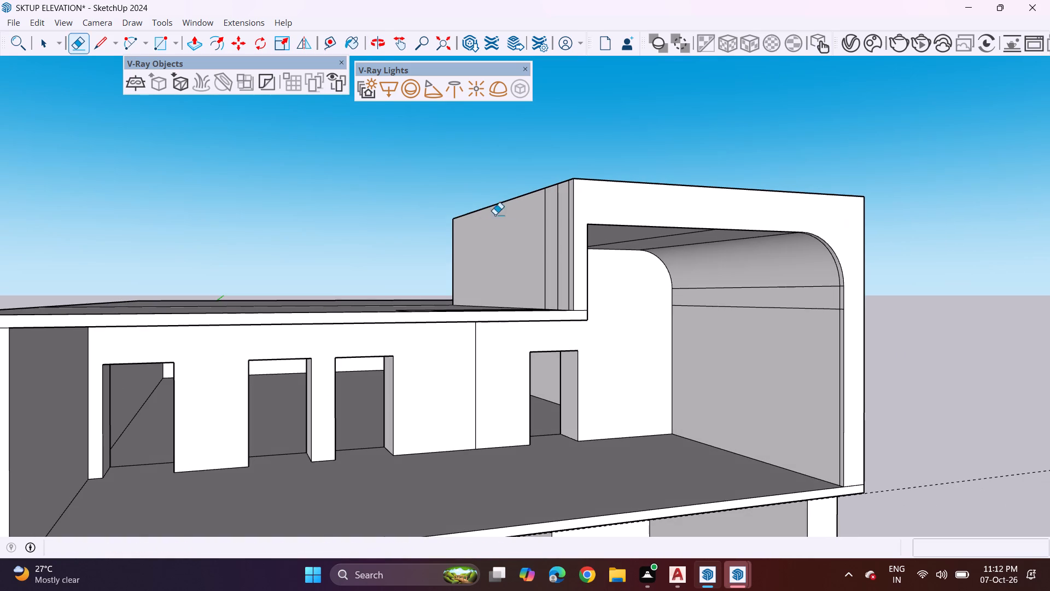
middle_drag(478, 215, 598, 247)
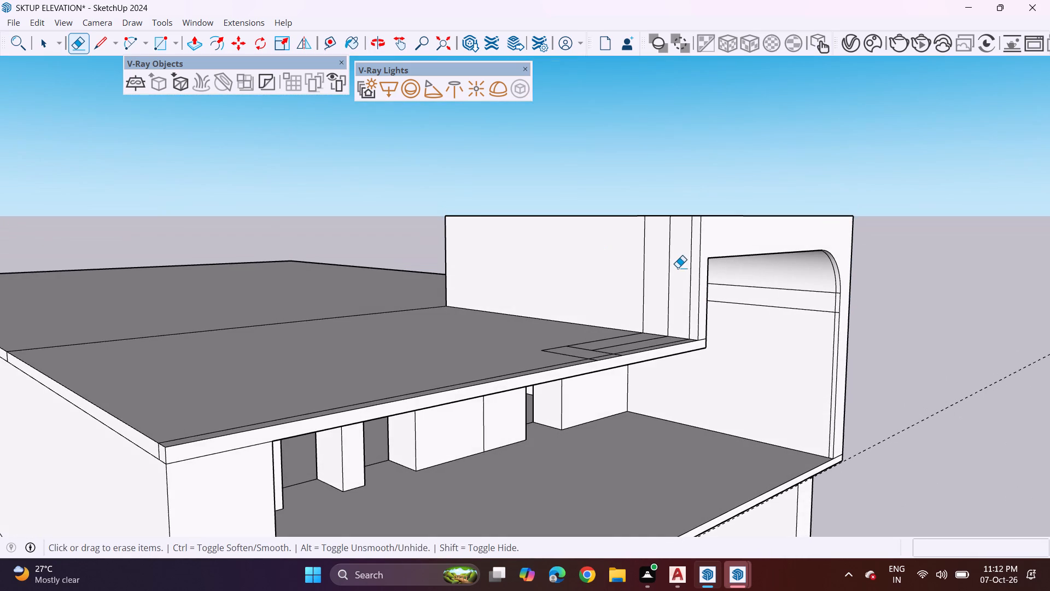
drag(678, 268, 665, 270)
click(688, 266)
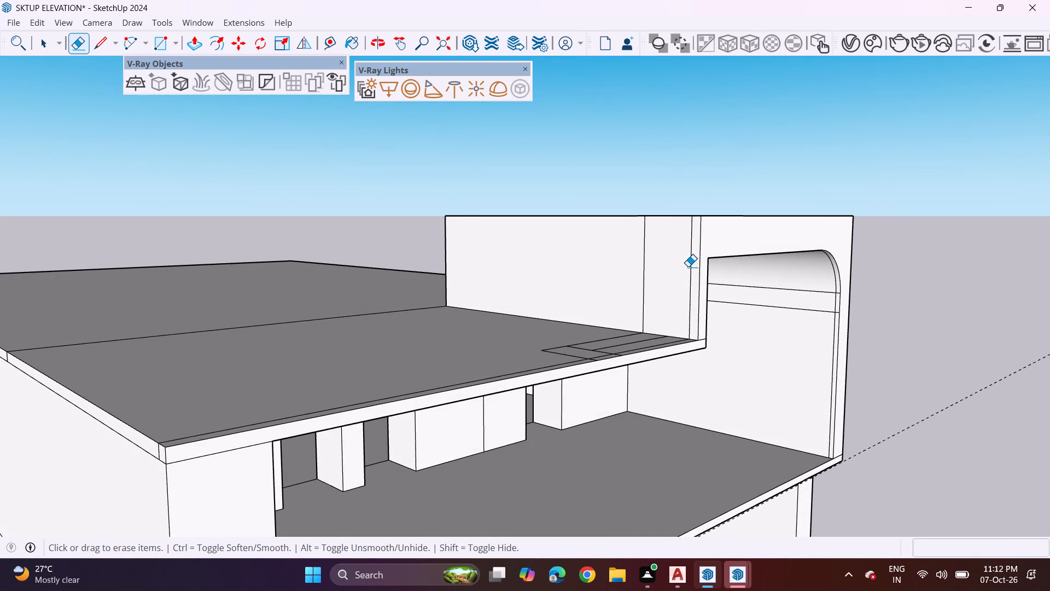
click(688, 266)
click(691, 270)
click(691, 270)
Erase the leftover inner and outer outline lines on the lower roof surface beside the raised wall.
middle_drag(656, 293, 592, 381)
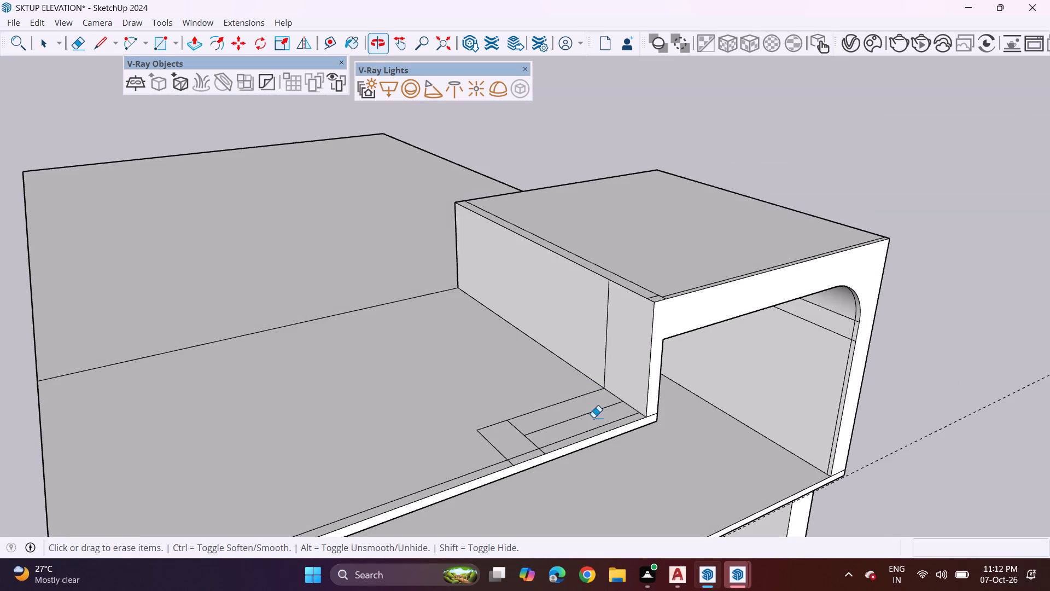
scroll(593, 418, up, 2)
click(591, 409)
middle_drag(552, 414, 537, 412)
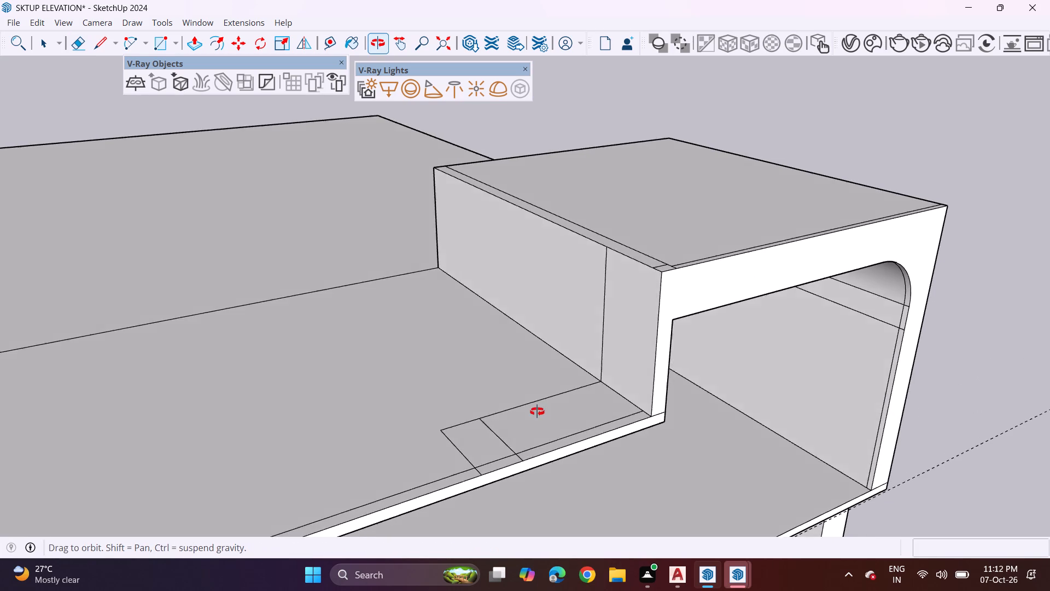
middle_drag(537, 412, 458, 400)
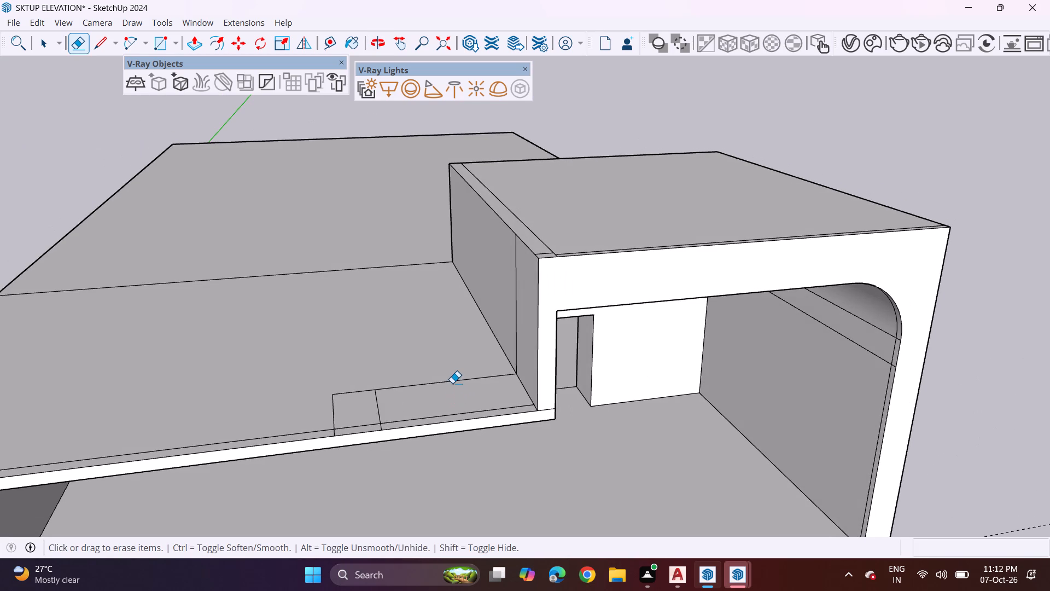
drag(452, 383, 442, 360)
drag(388, 403, 335, 404)
click(348, 389)
click(349, 395)
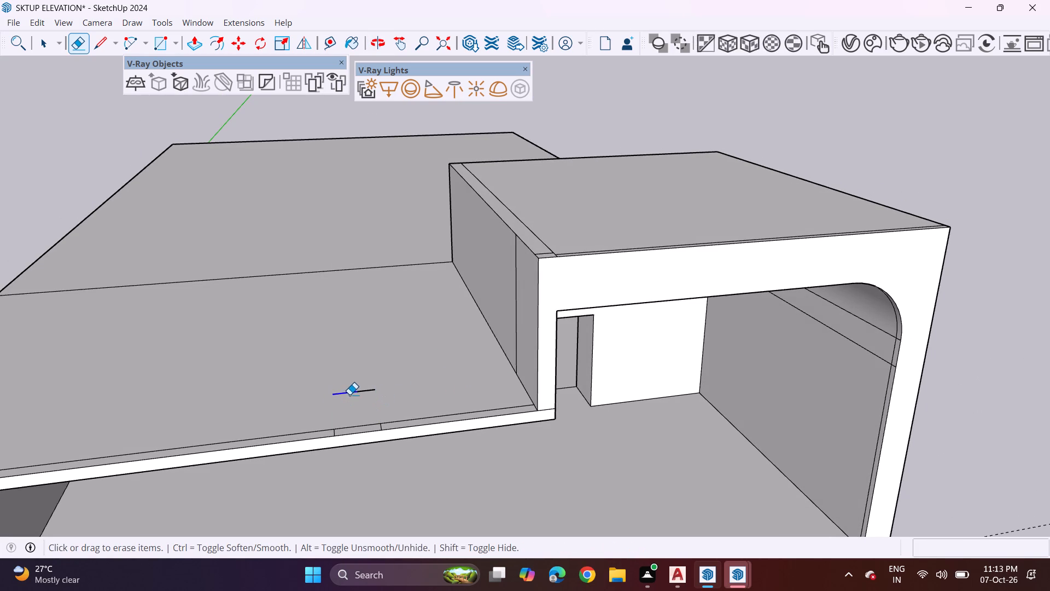
middle_drag(416, 380, 358, 393)
scroll(416, 380, up, 1)
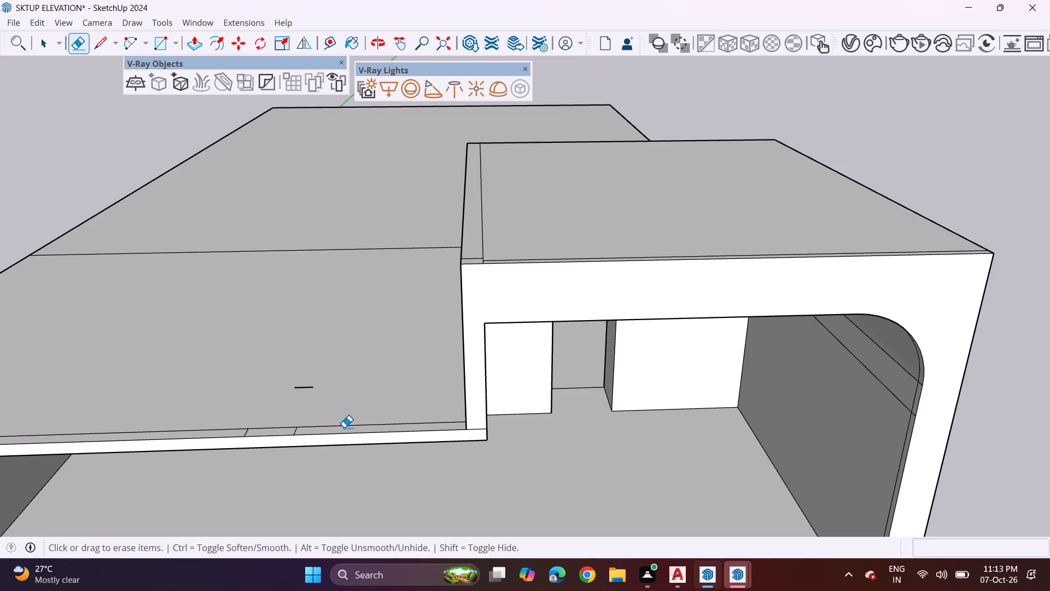
scroll(344, 427, up, 2)
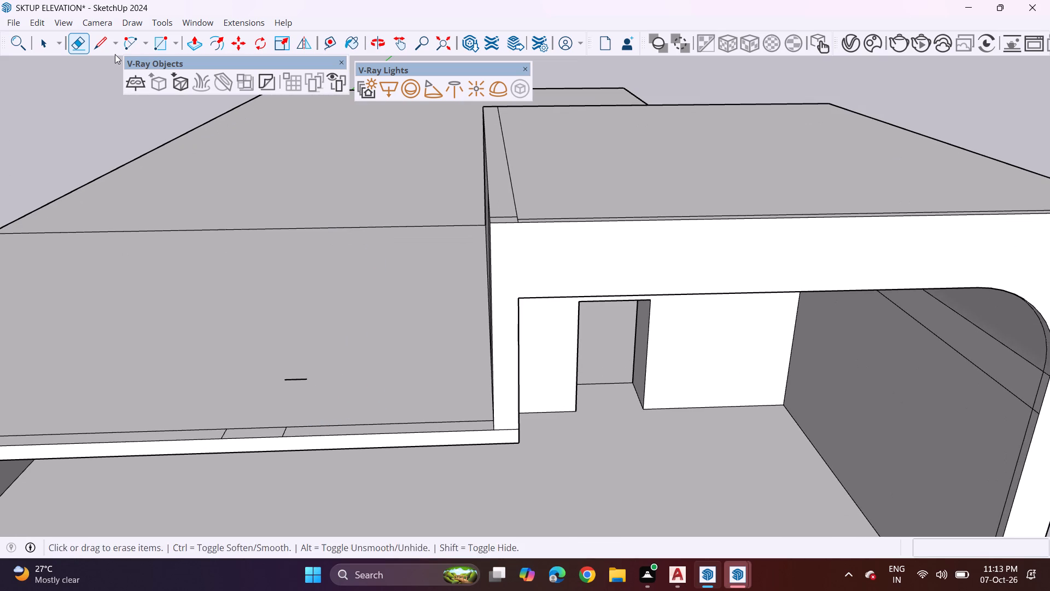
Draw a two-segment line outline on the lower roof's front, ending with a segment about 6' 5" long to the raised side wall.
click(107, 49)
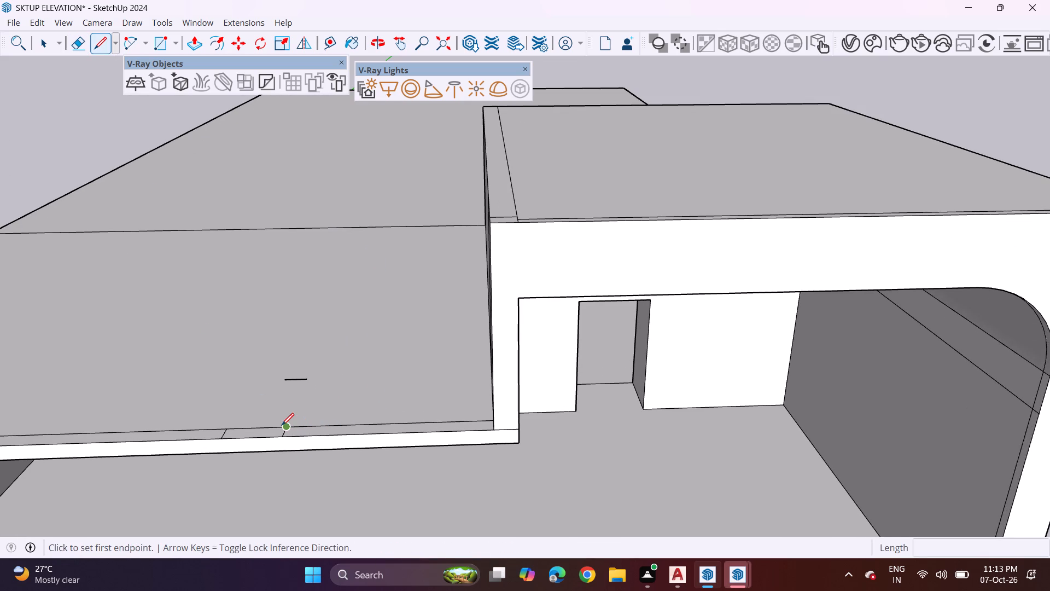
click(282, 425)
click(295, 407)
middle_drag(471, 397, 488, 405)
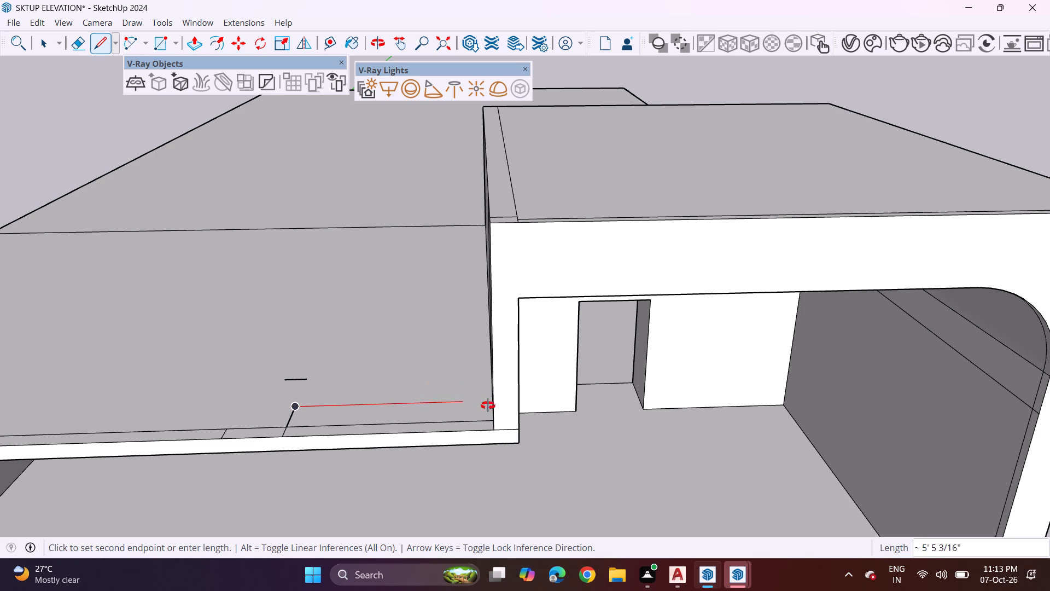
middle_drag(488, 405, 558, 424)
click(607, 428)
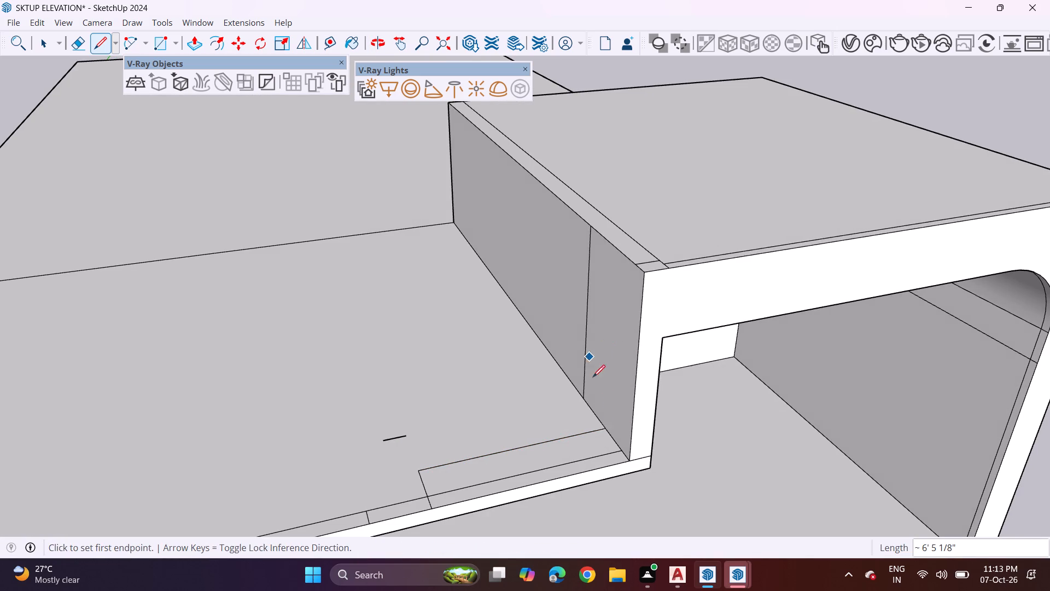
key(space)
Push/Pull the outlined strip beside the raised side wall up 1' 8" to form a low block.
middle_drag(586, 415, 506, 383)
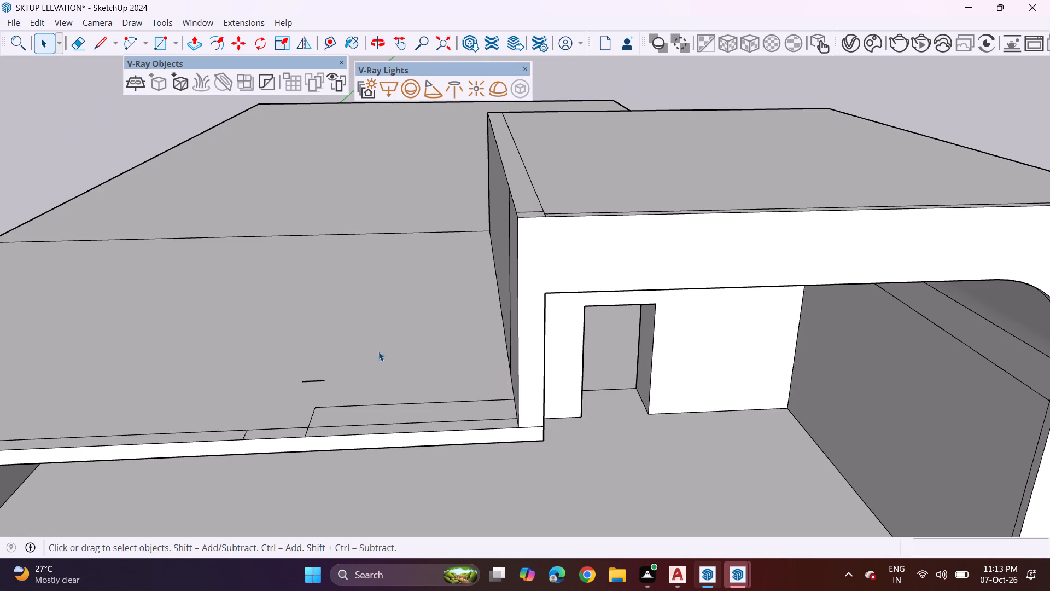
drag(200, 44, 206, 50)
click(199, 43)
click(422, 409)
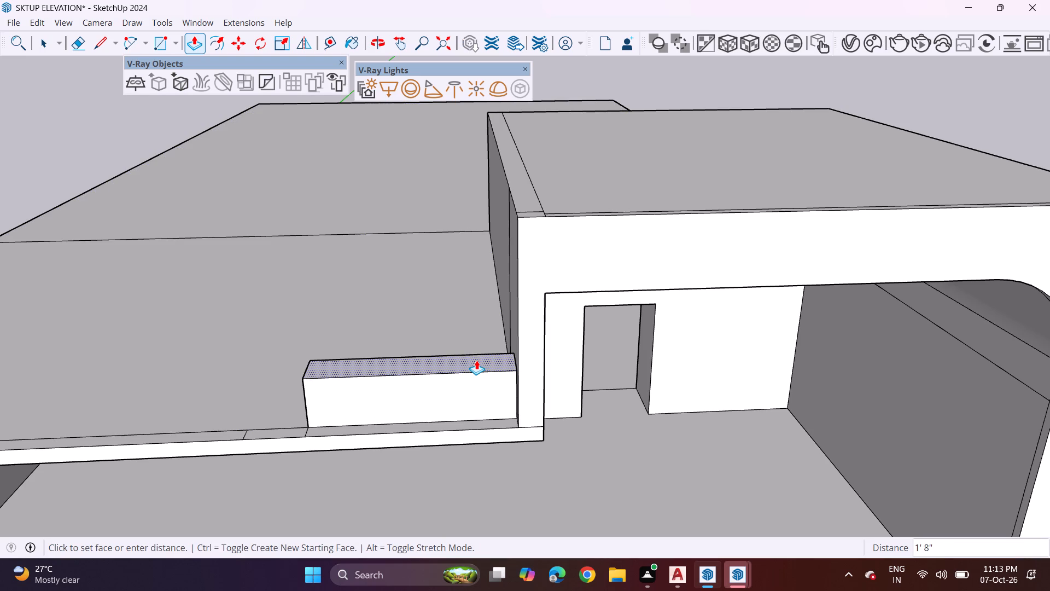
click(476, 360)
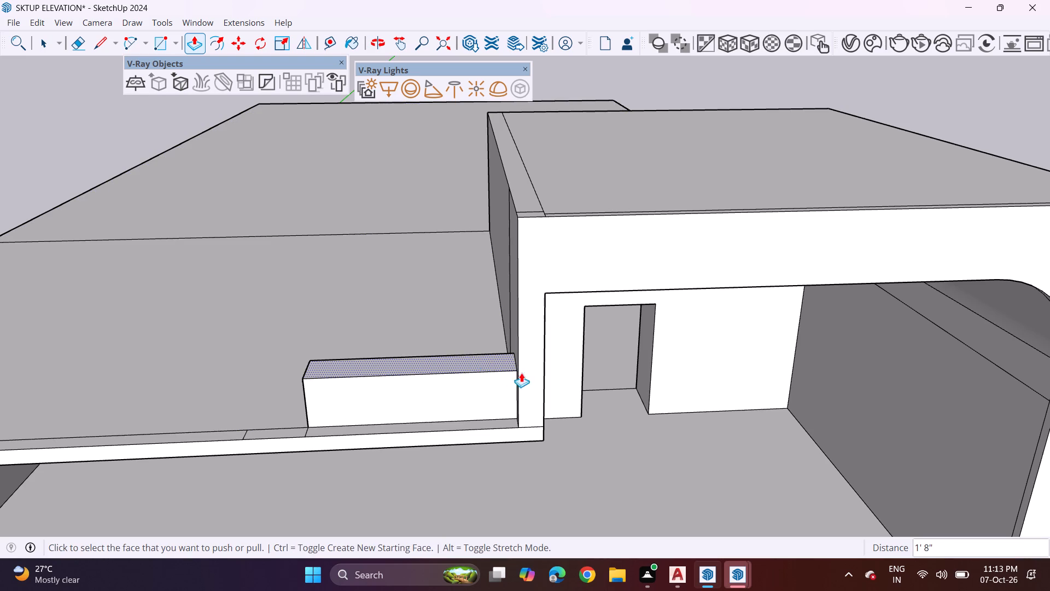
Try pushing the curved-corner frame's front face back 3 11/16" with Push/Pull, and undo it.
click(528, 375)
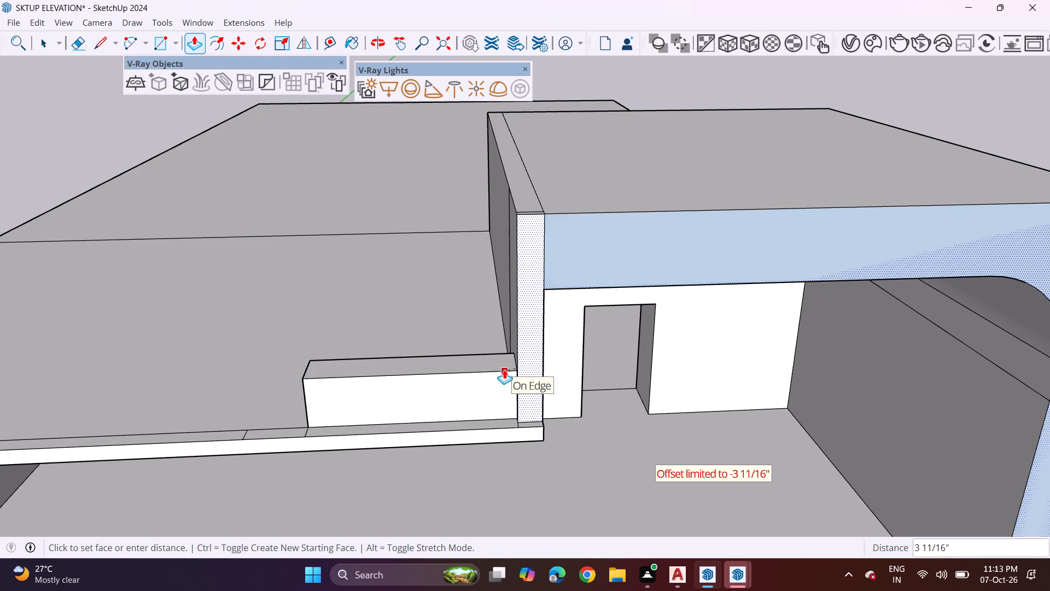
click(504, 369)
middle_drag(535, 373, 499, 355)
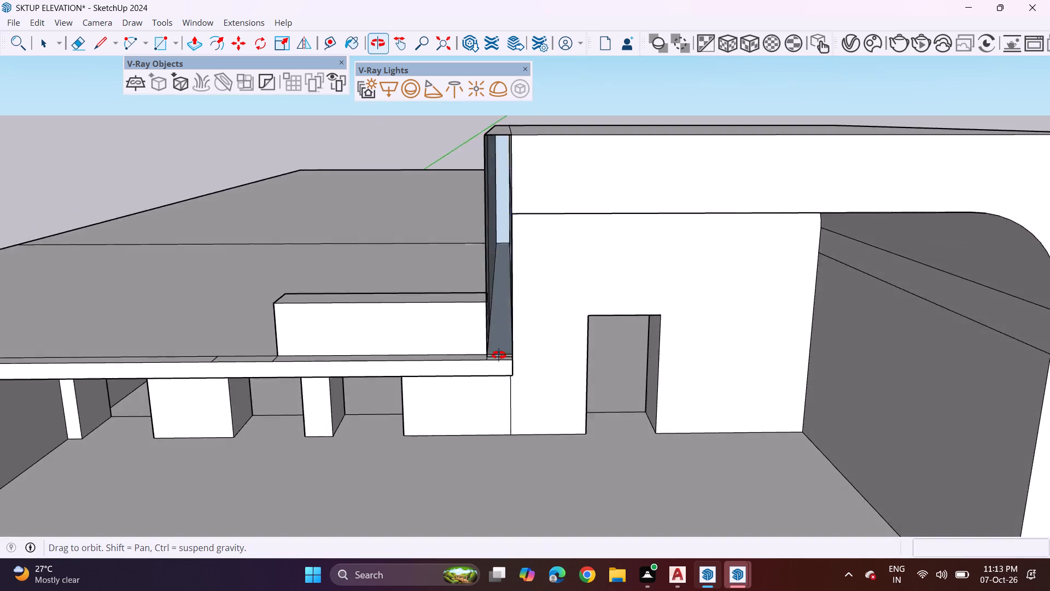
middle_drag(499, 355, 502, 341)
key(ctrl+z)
Examine the low block on the lower roof's front from the front, below and above.
middle_drag(462, 368, 520, 351)
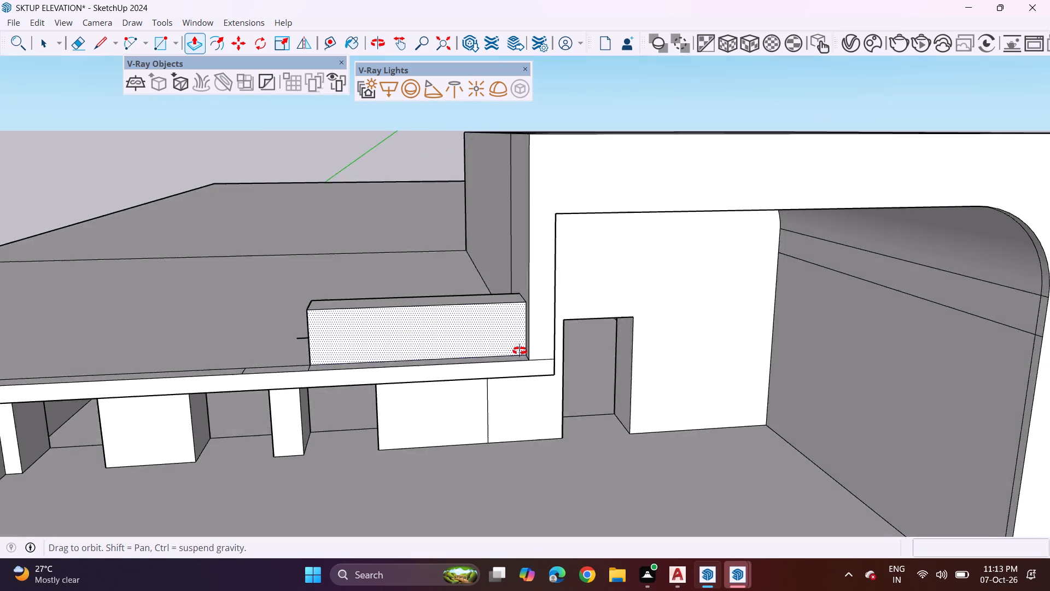
middle_drag(520, 351, 509, 332)
scroll(505, 330, down, 6)
middle_drag(506, 351, 467, 279)
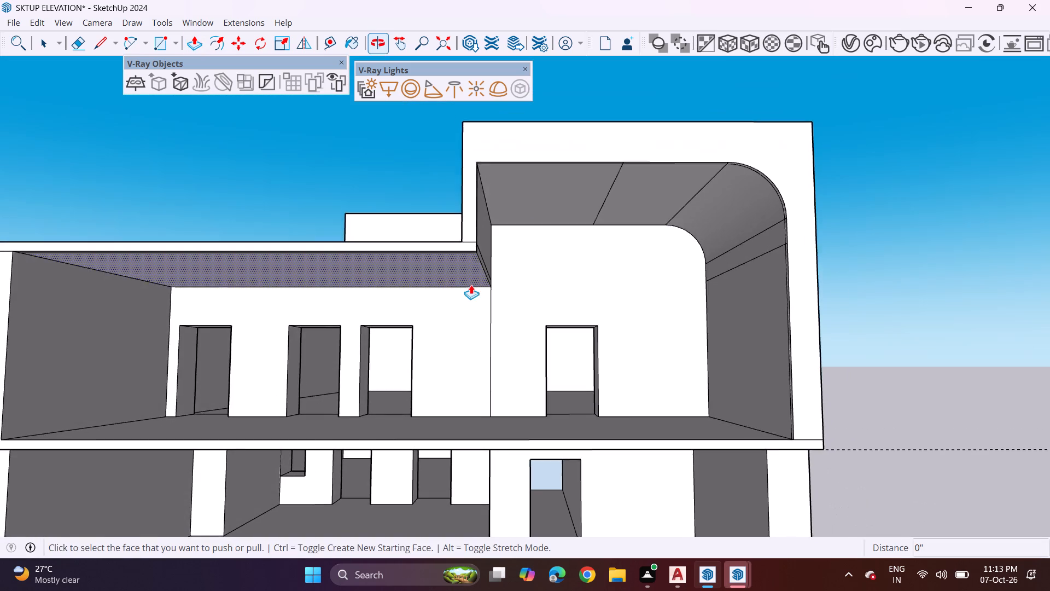
scroll(471, 286, down, 4)
middle_drag(454, 300, 480, 361)
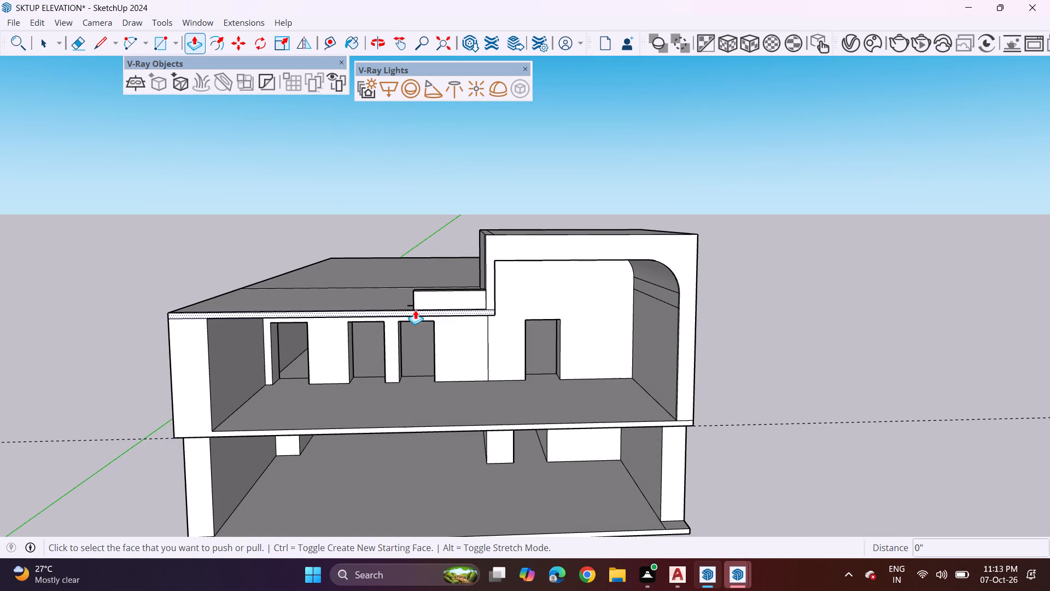
scroll(394, 298, up, 2)
middle_drag(400, 300, 471, 358)
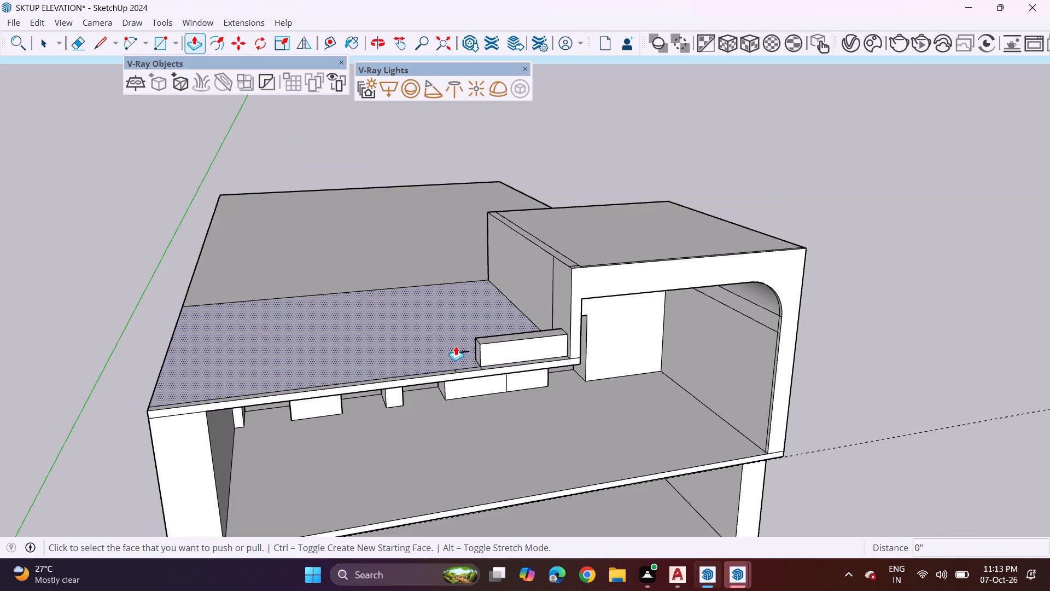
scroll(456, 346, up, 5)
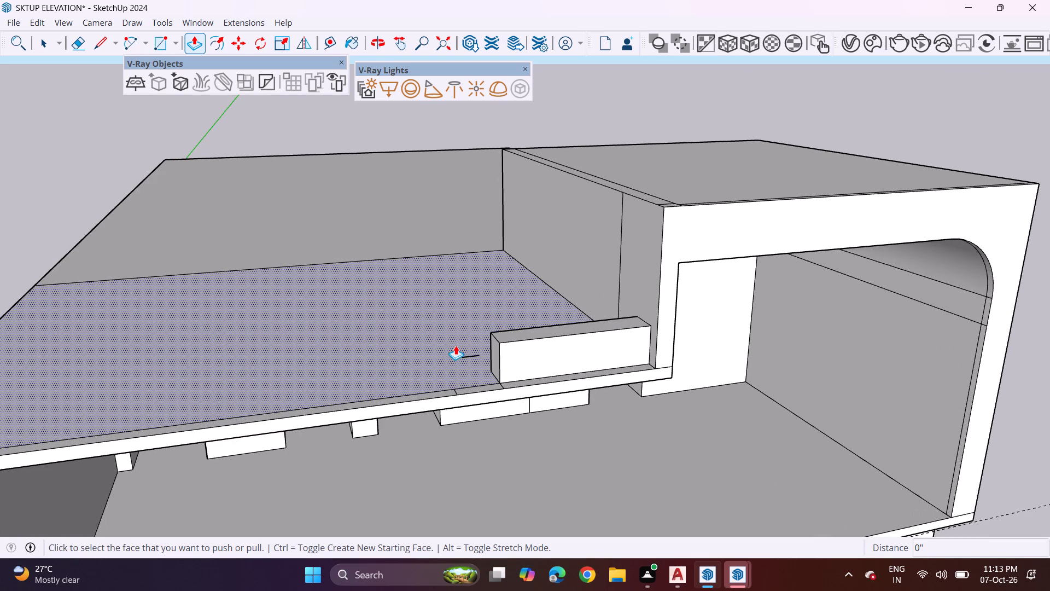
scroll(456, 345, down, 1)
middle_drag(477, 331, 457, 319)
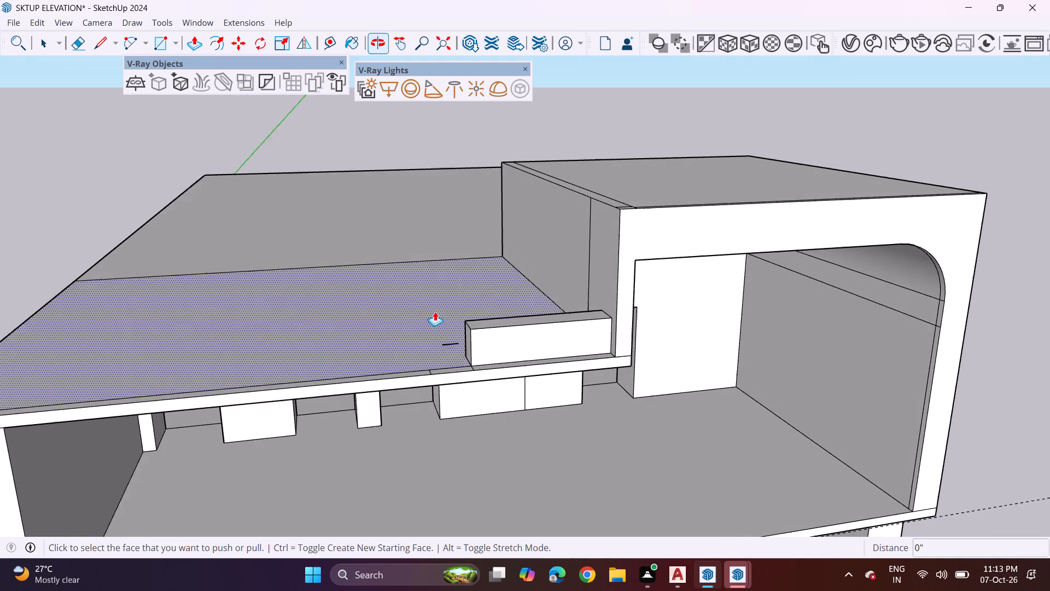
middle_drag(493, 325, 424, 366)
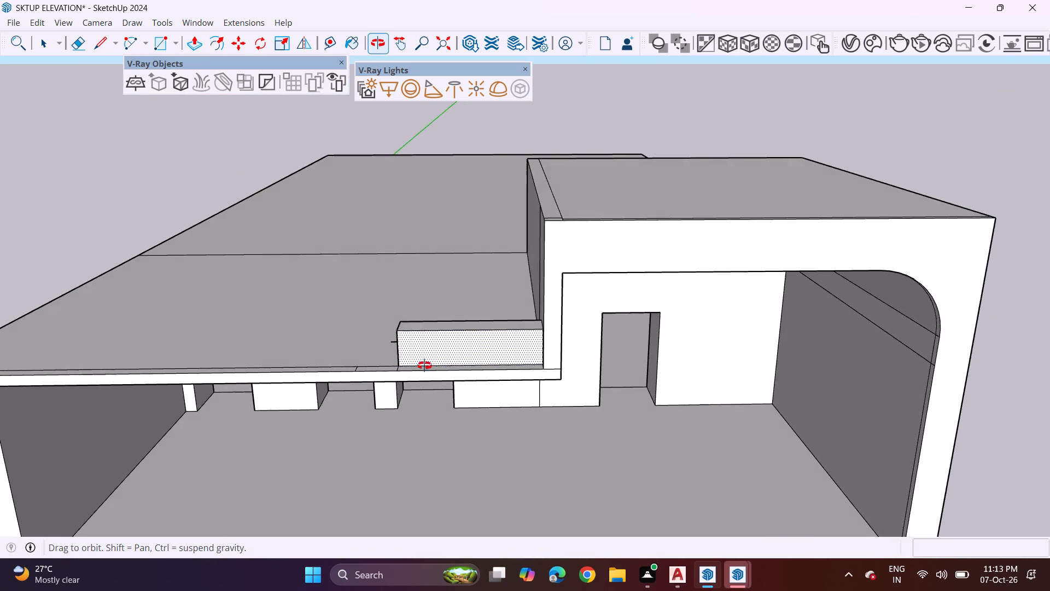
middle_drag(424, 366, 441, 370)
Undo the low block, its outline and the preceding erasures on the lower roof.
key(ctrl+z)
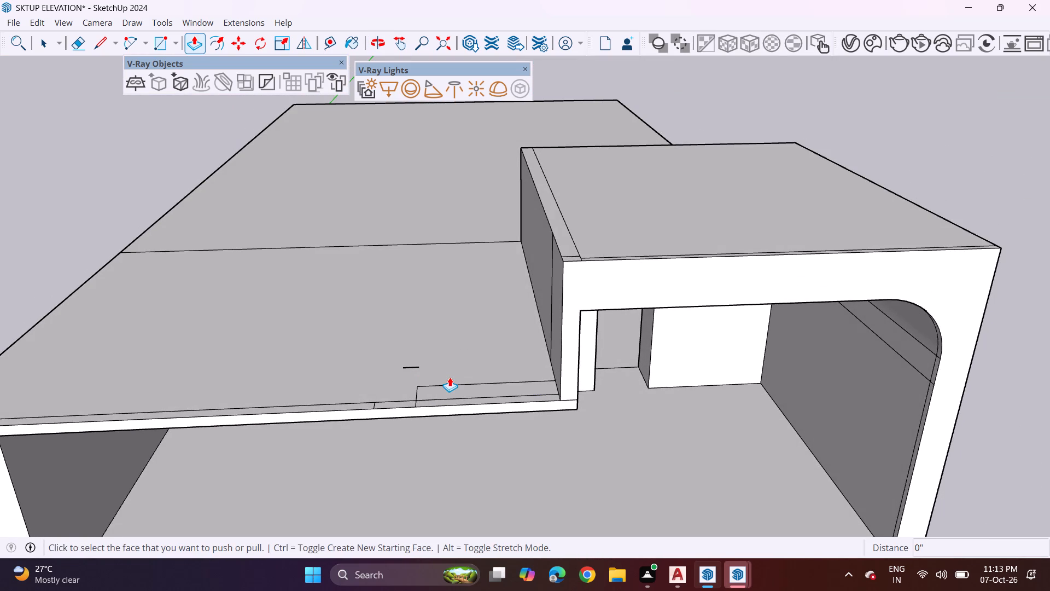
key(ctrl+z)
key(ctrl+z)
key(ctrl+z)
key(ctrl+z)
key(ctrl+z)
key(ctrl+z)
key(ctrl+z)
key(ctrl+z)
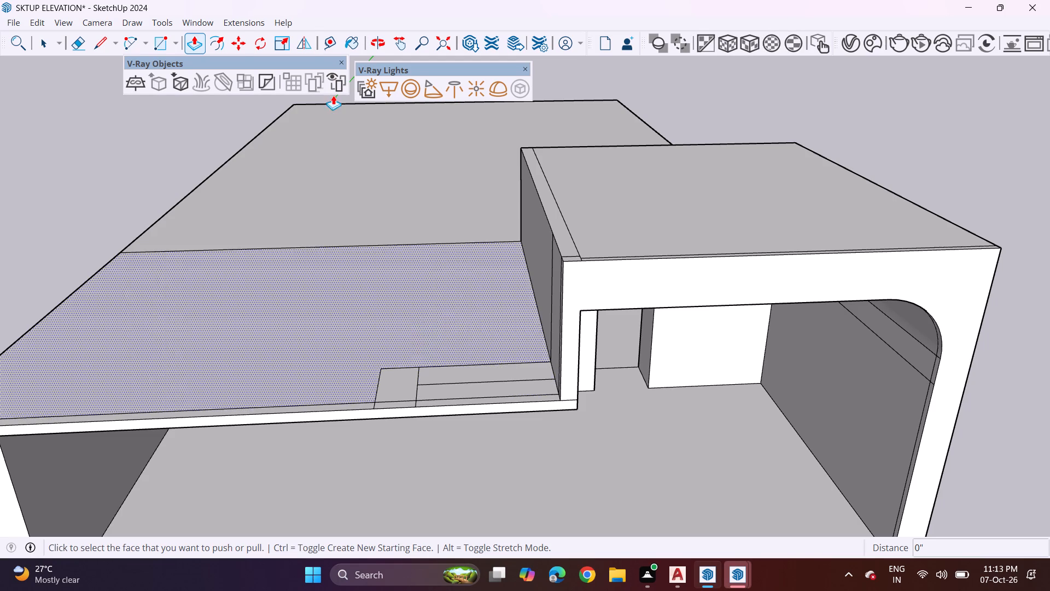
Erase the long outline lines and the small rectangle outline on the lower roof surface beside the raised side wall.
key(e)
drag(447, 365, 452, 375)
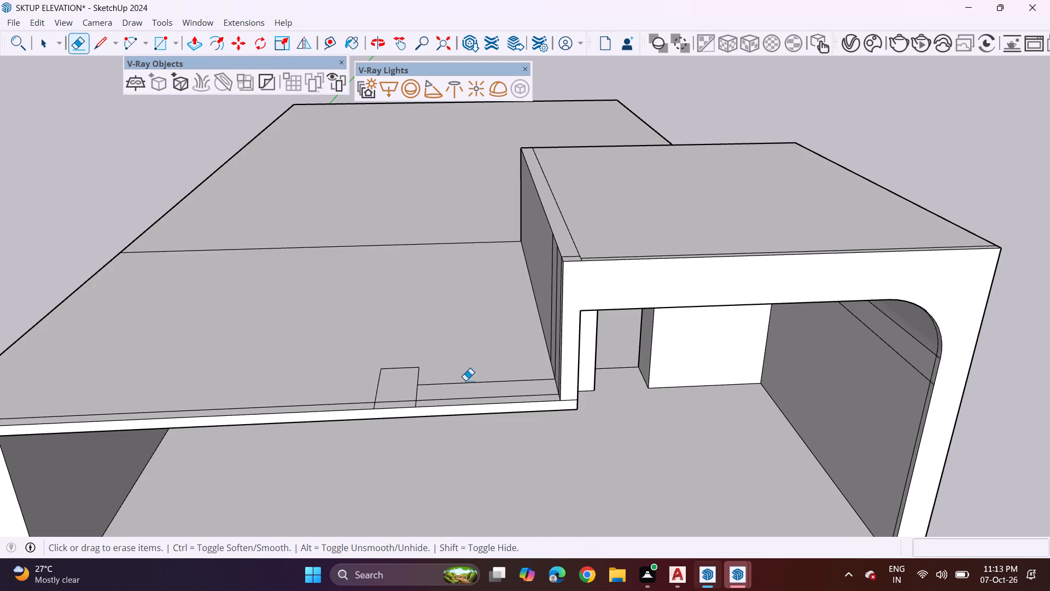
click(466, 381)
click(433, 386)
drag(412, 383, 396, 379)
drag(383, 376, 372, 381)
click(372, 381)
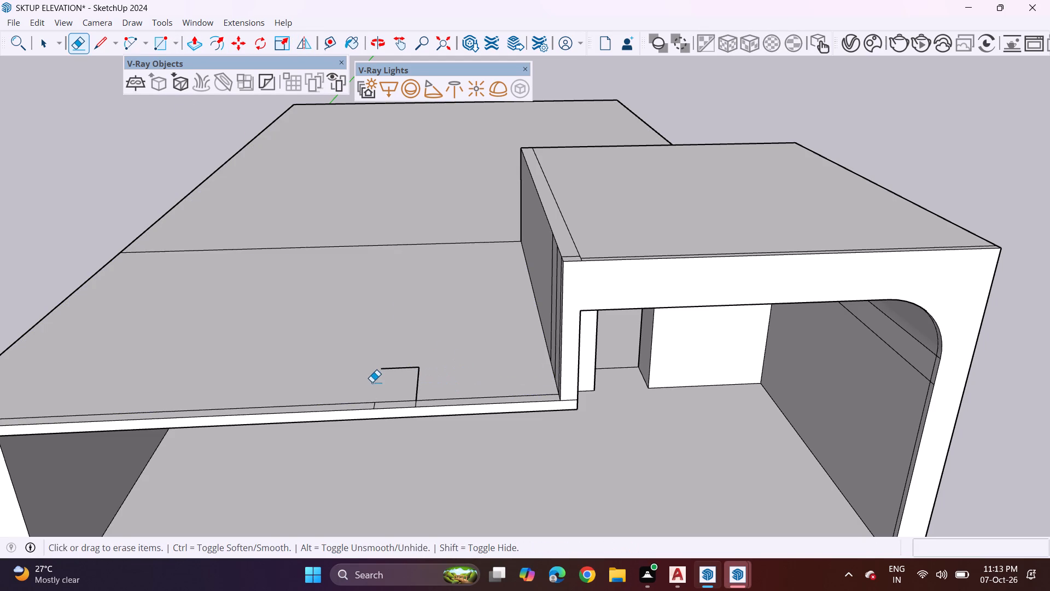
click(436, 389)
click(418, 382)
click(411, 367)
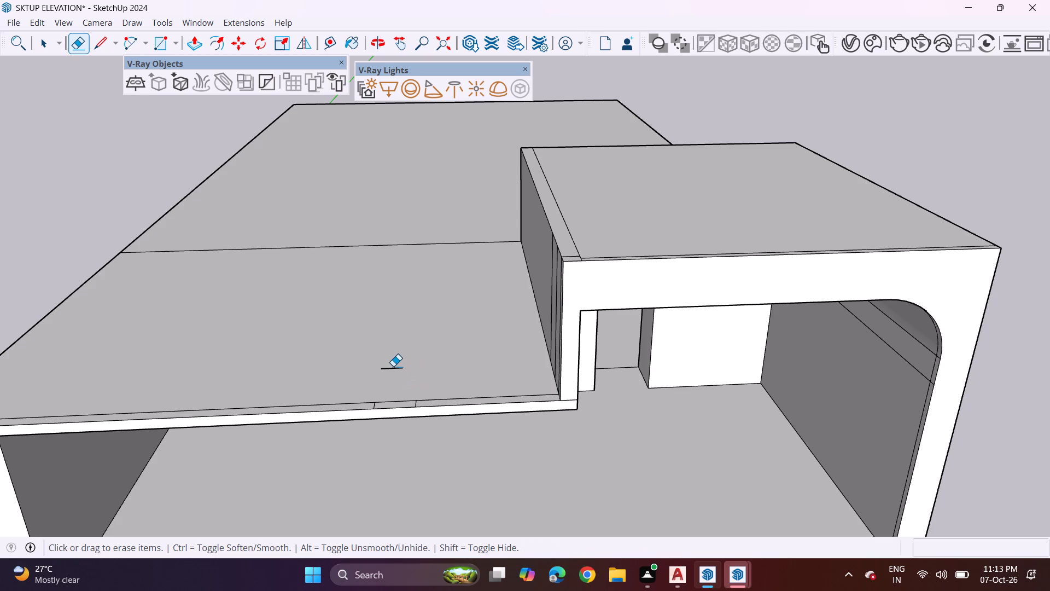
click(393, 366)
drag(393, 375, 398, 355)
Erase the two short cross lines on the narrow strip along the lower roof's front edge.
scroll(413, 376, up, 4)
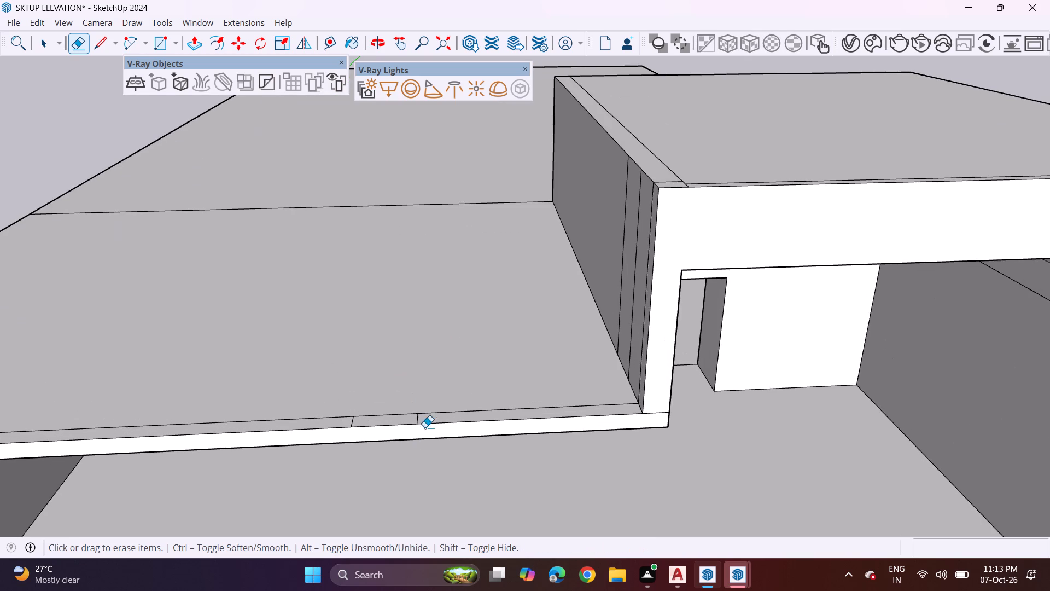
click(415, 417)
click(419, 419)
drag(419, 419, 405, 420)
click(351, 422)
Erase the two vertical lines on the raised wall's outer side face, keeping the one nearest the front end.
scroll(602, 372, down, 3)
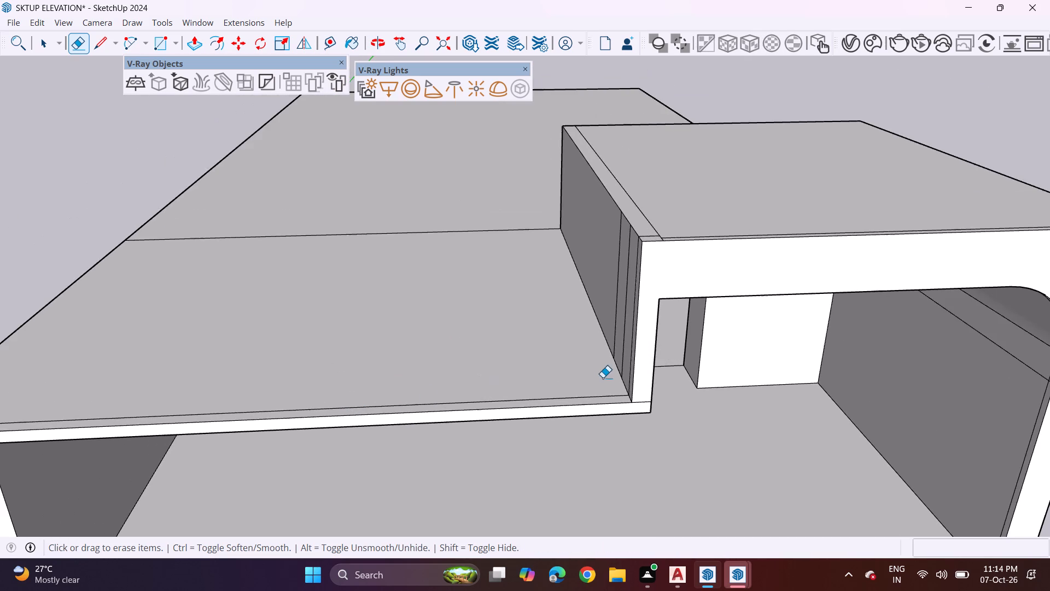
middle_drag(641, 418, 738, 422)
drag(780, 316, 767, 310)
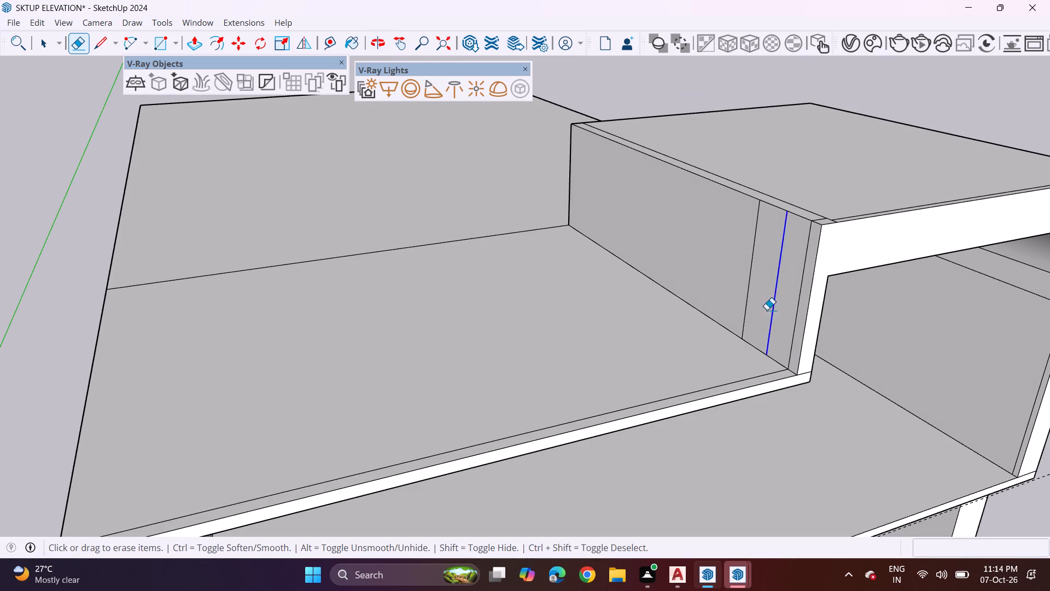
drag(767, 310, 751, 300)
click(742, 288)
click(750, 297)
double_click(747, 290)
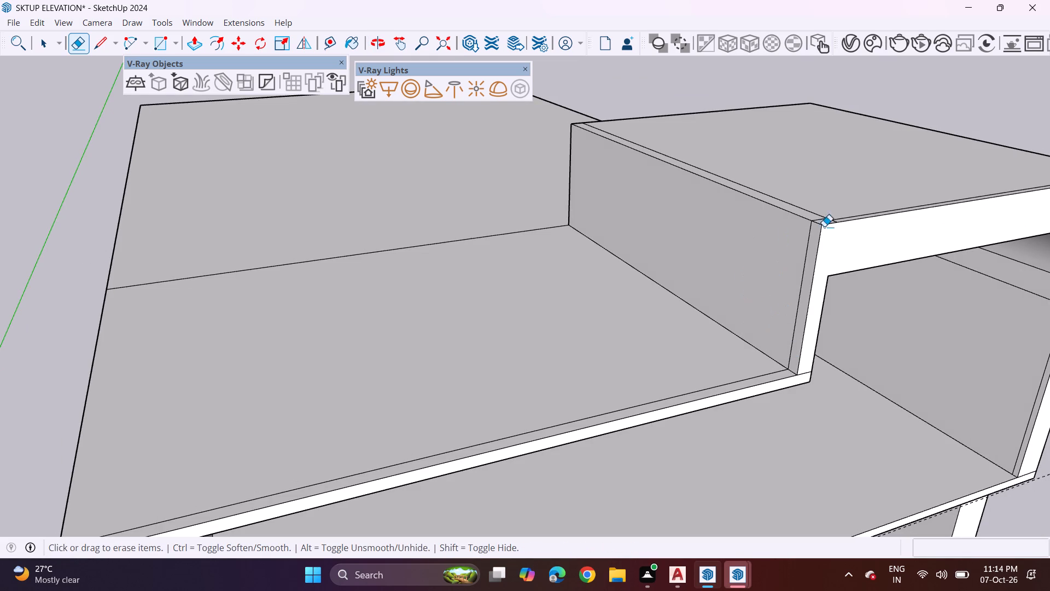
Erase the short cross line on top of the raised side wall near its front end.
middle_drag(816, 224, 651, 320)
click(625, 430)
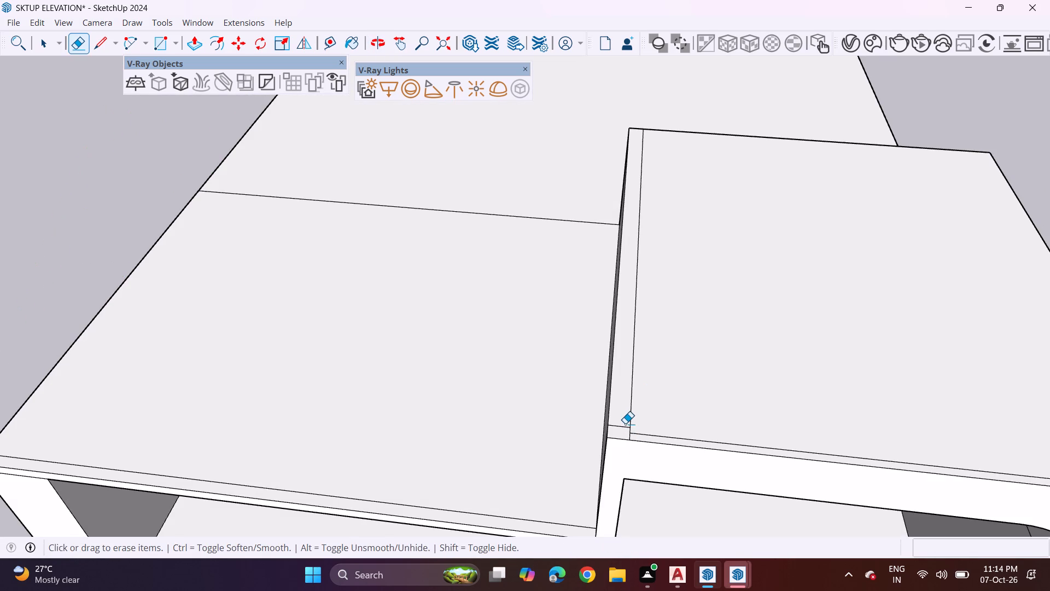
drag(625, 424, 620, 426)
Examine the cleaned junction between the lower roof, raised side wall and curved-corner frame from the front and below.
middle_drag(600, 461, 625, 373)
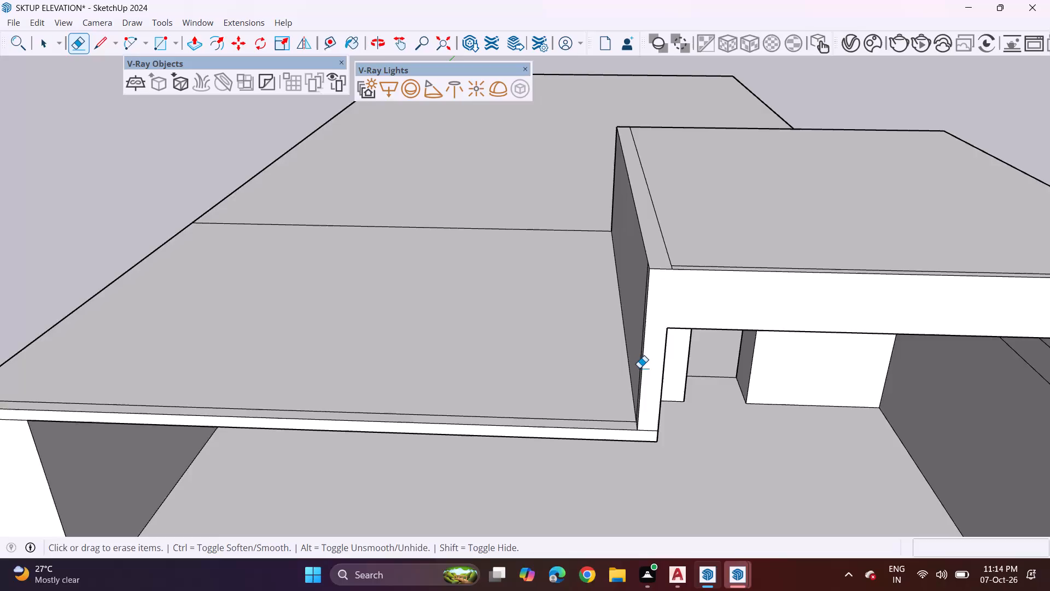
scroll(639, 368, down, 3)
middle_drag(633, 414, 596, 293)
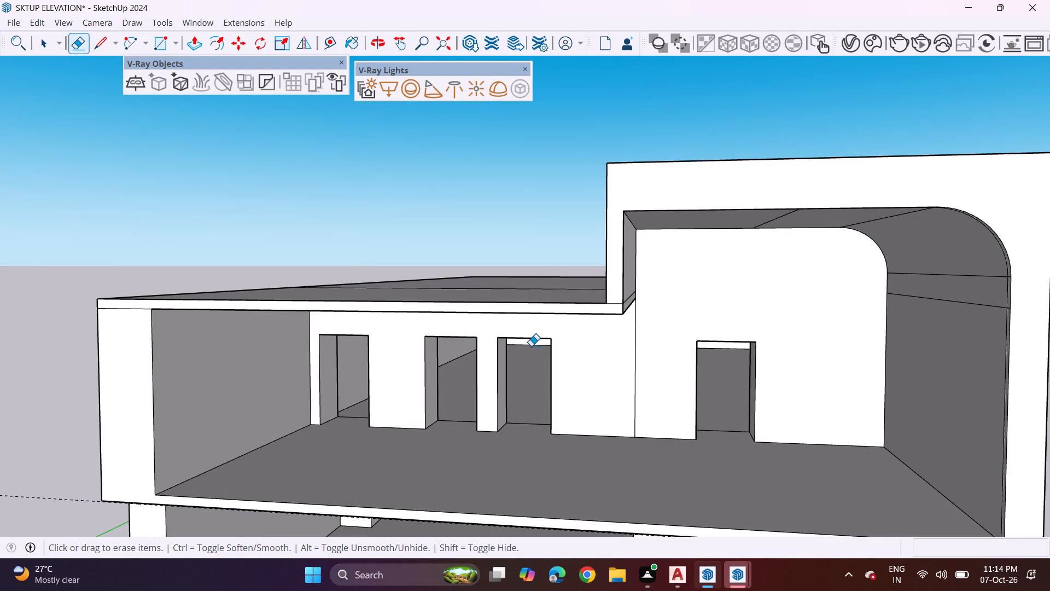
scroll(552, 344, down, 1)
middle_drag(536, 338, 611, 279)
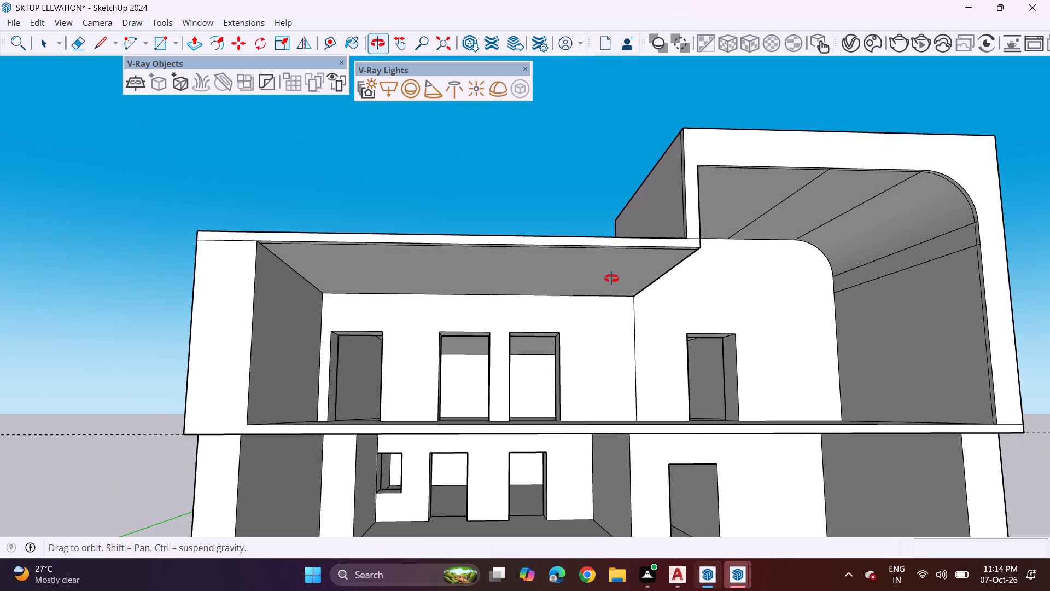
middle_drag(611, 279, 614, 304)
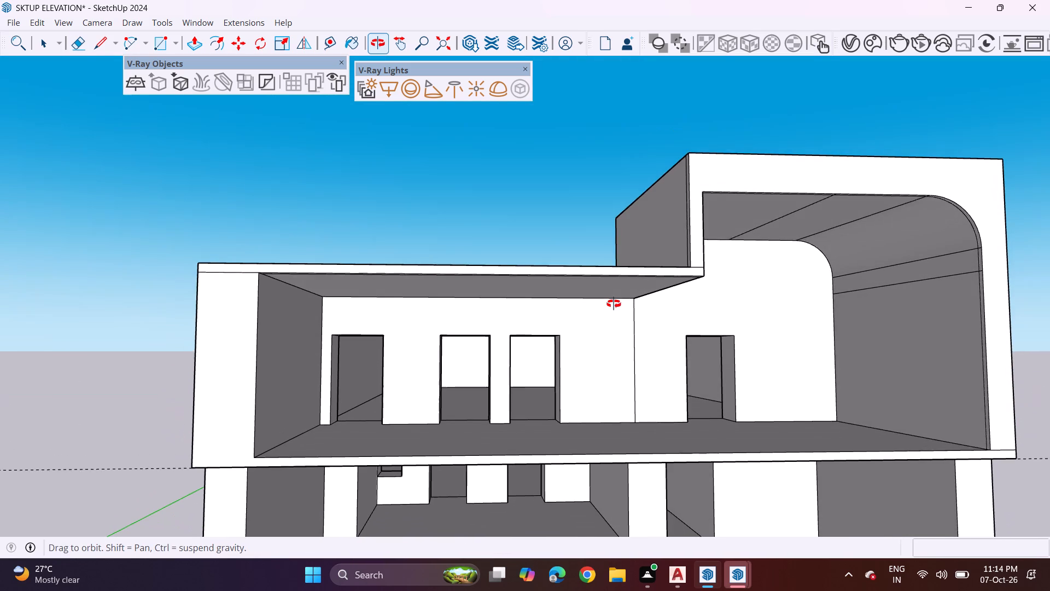
middle_drag(614, 304, 617, 303)
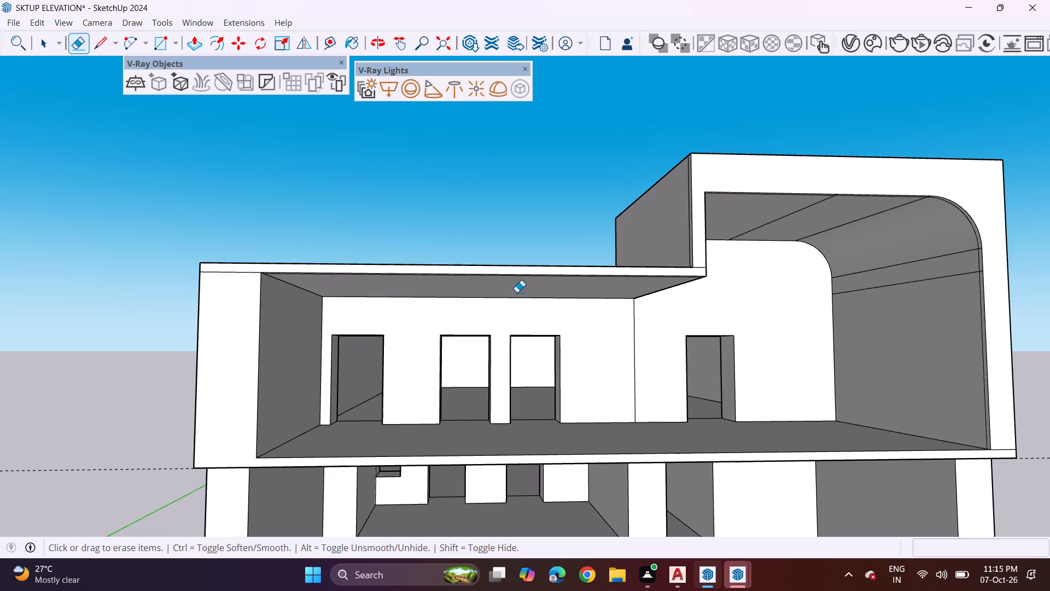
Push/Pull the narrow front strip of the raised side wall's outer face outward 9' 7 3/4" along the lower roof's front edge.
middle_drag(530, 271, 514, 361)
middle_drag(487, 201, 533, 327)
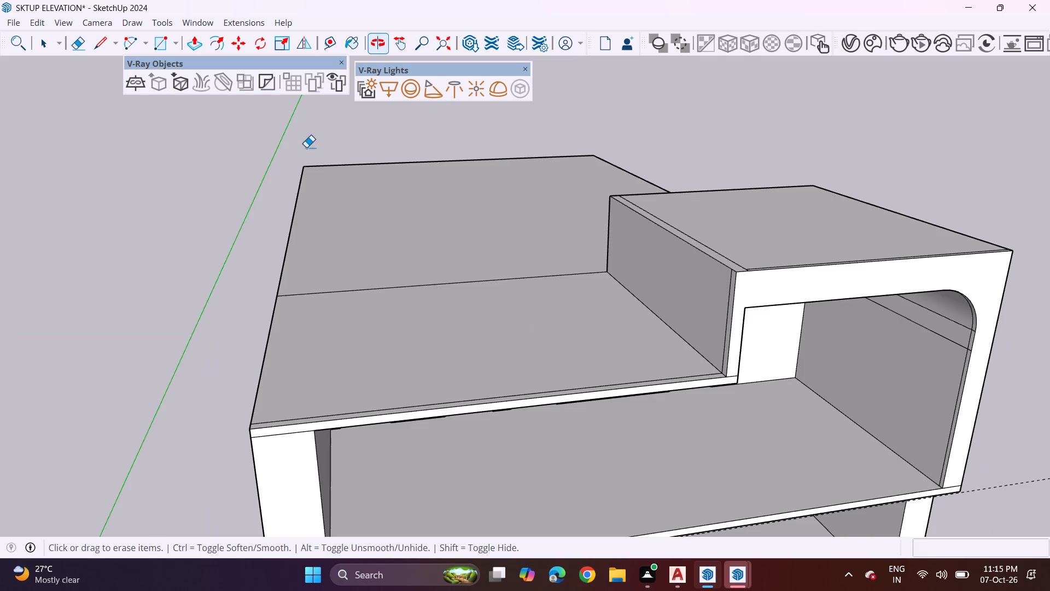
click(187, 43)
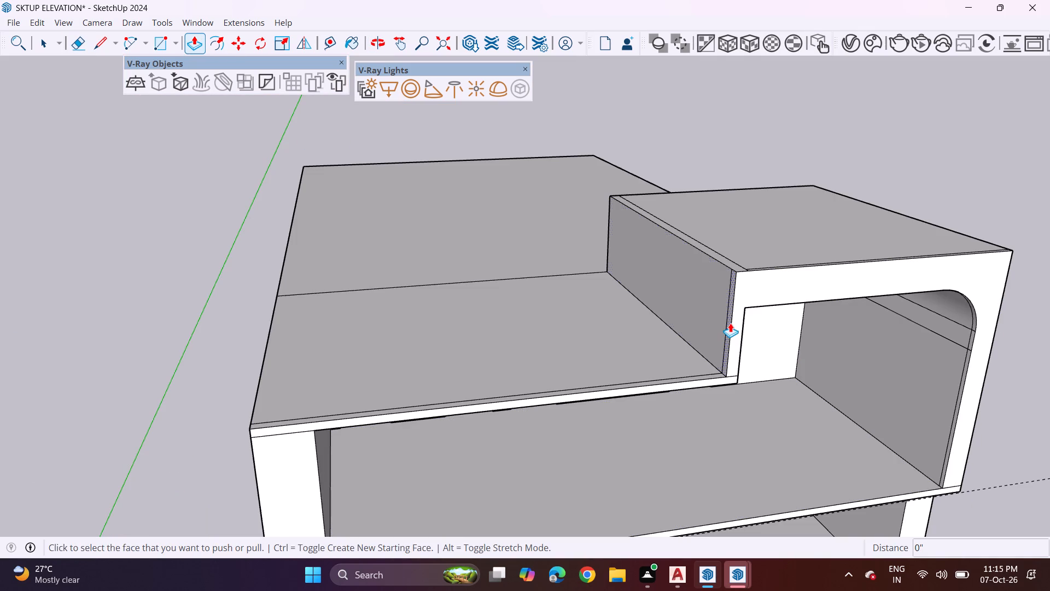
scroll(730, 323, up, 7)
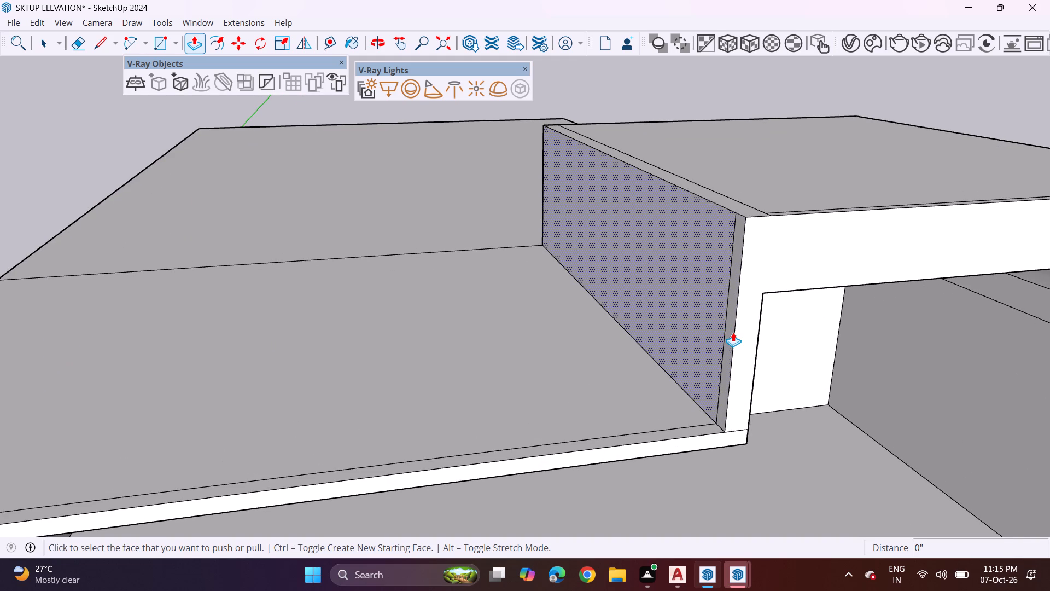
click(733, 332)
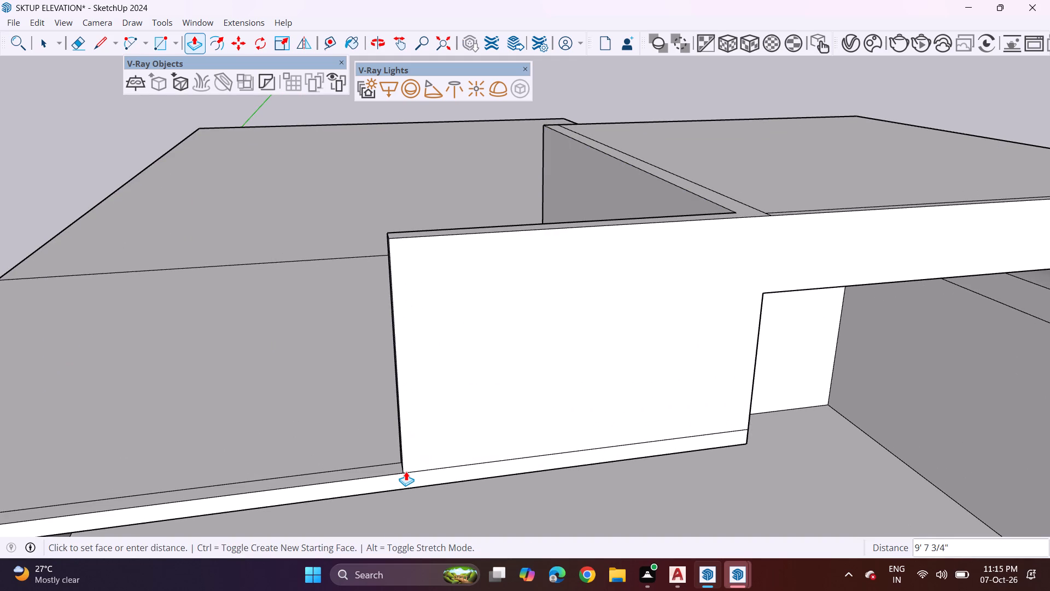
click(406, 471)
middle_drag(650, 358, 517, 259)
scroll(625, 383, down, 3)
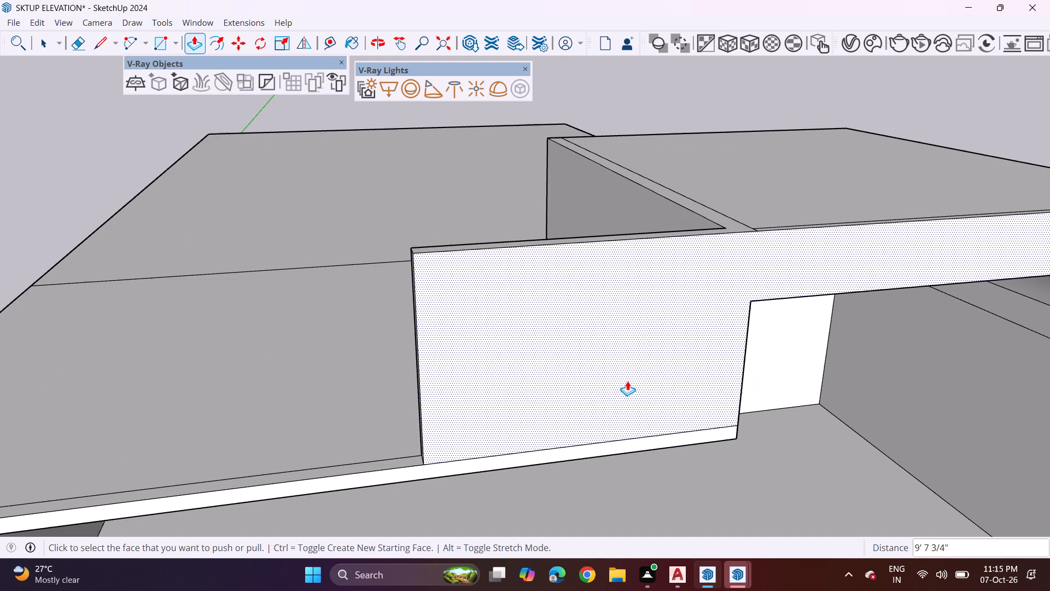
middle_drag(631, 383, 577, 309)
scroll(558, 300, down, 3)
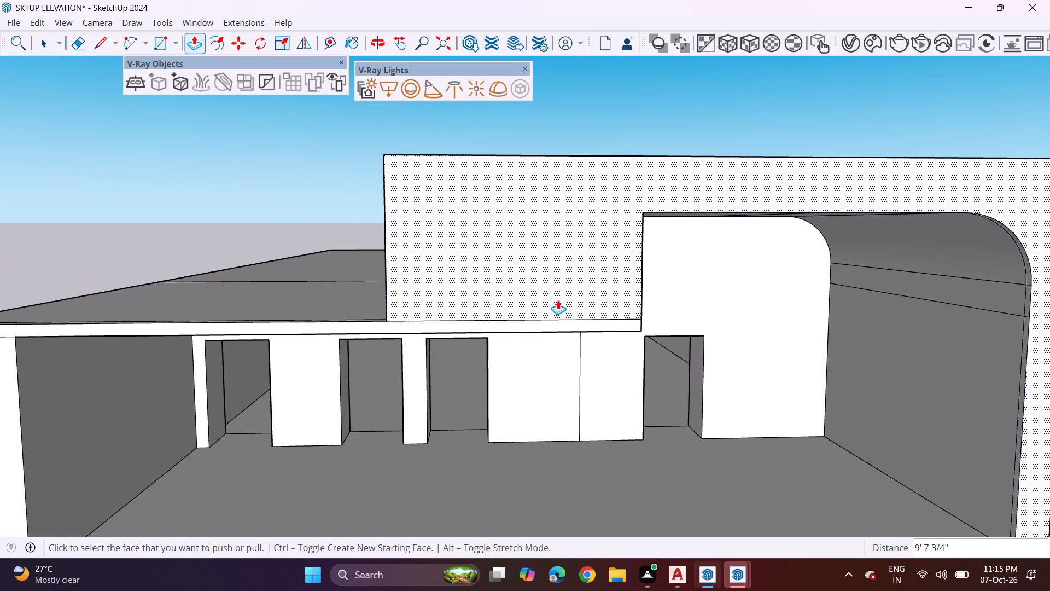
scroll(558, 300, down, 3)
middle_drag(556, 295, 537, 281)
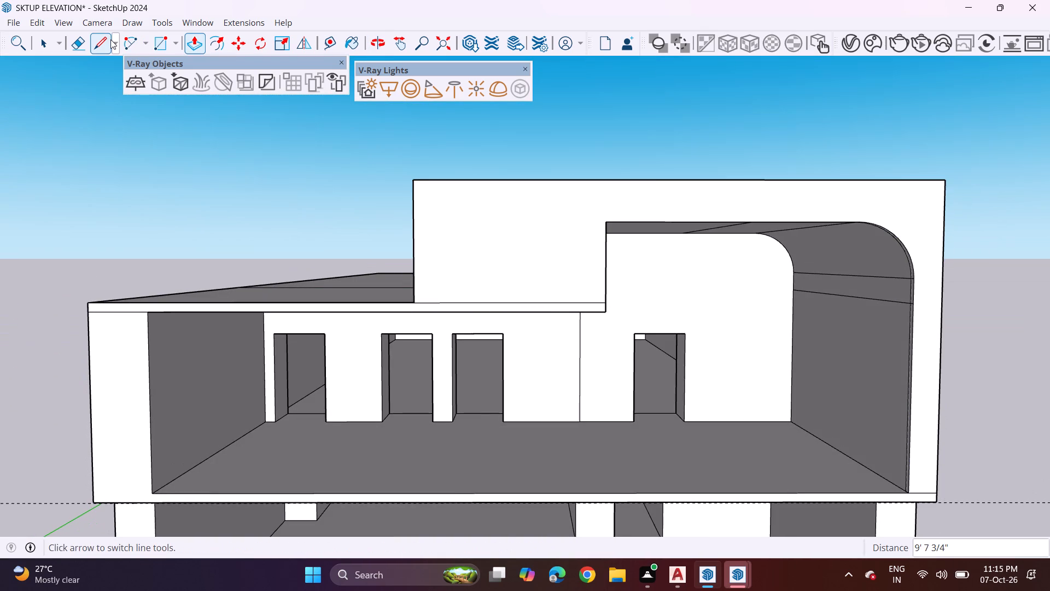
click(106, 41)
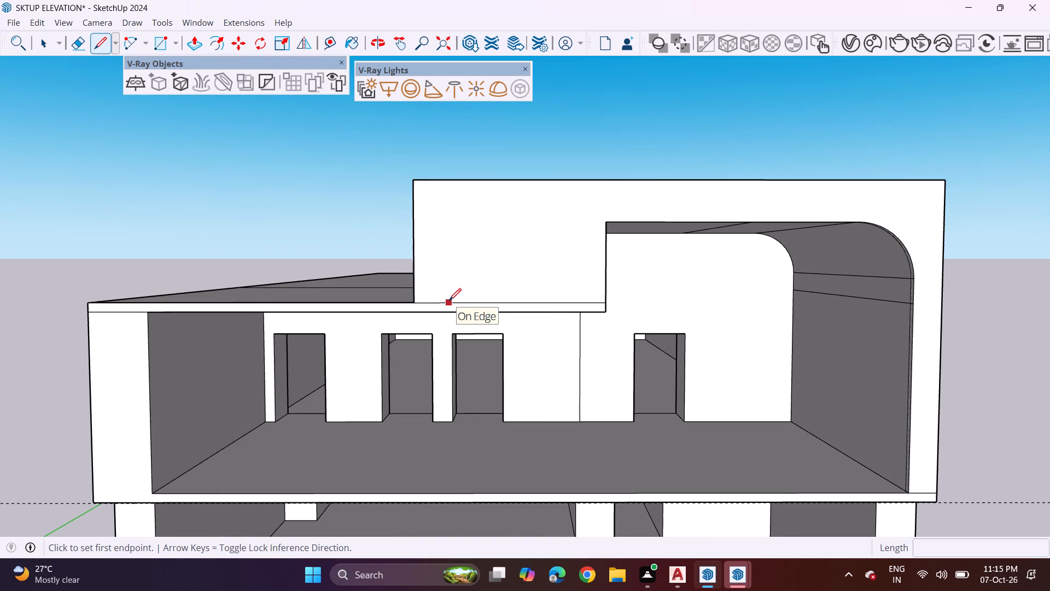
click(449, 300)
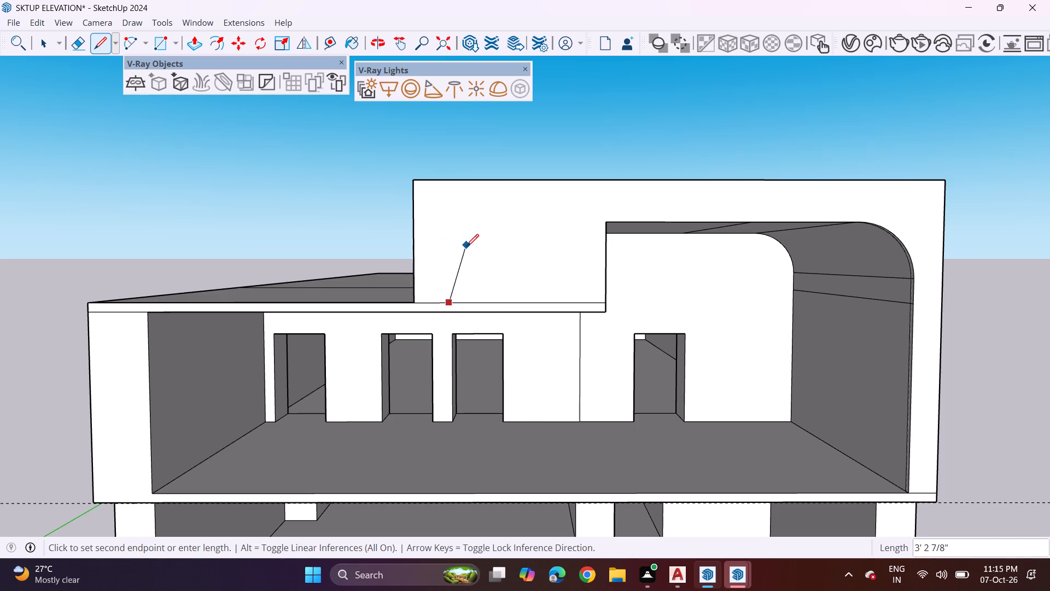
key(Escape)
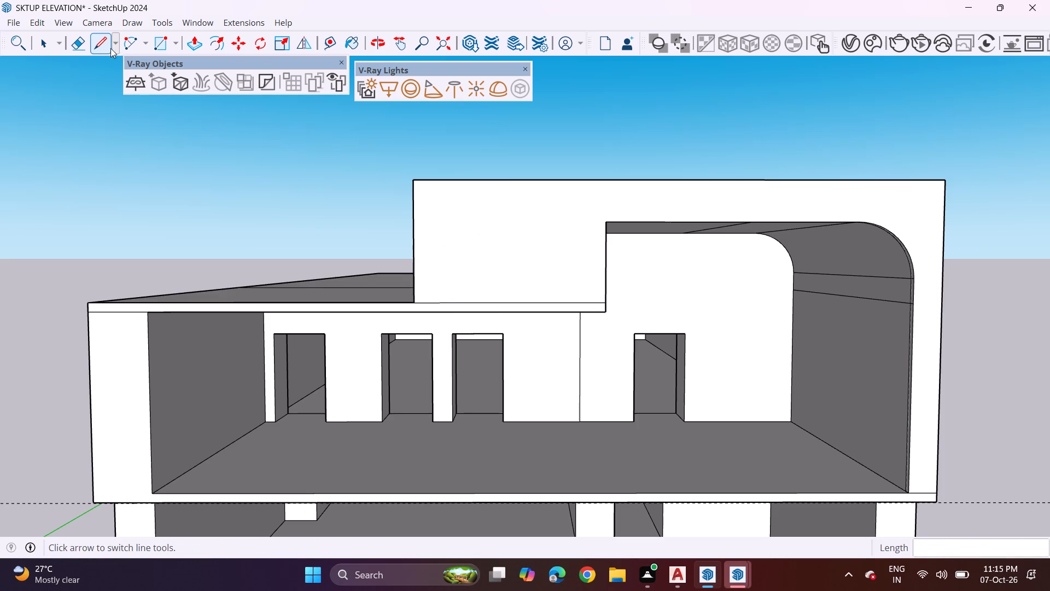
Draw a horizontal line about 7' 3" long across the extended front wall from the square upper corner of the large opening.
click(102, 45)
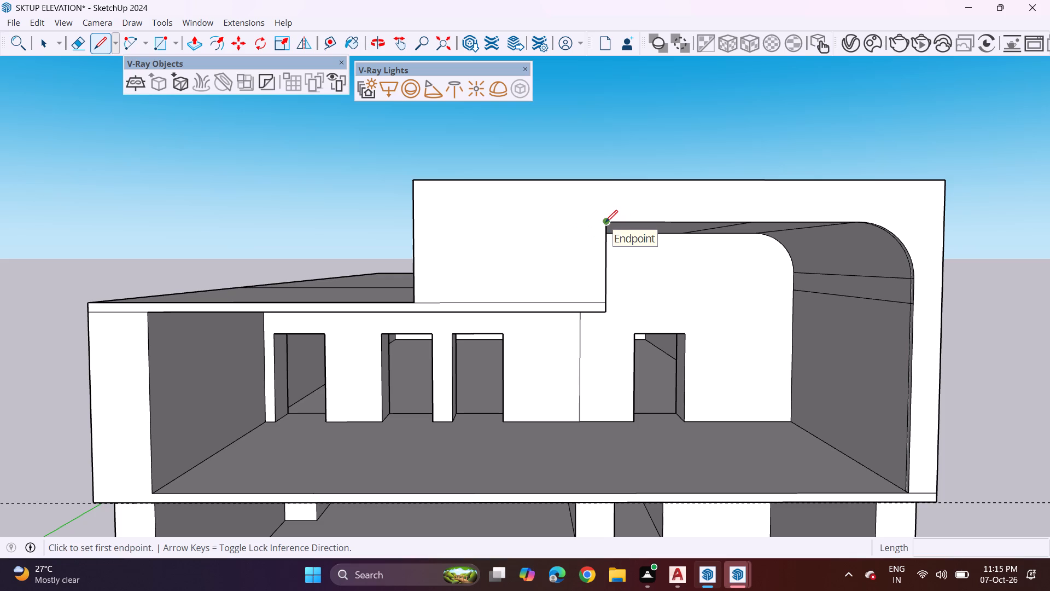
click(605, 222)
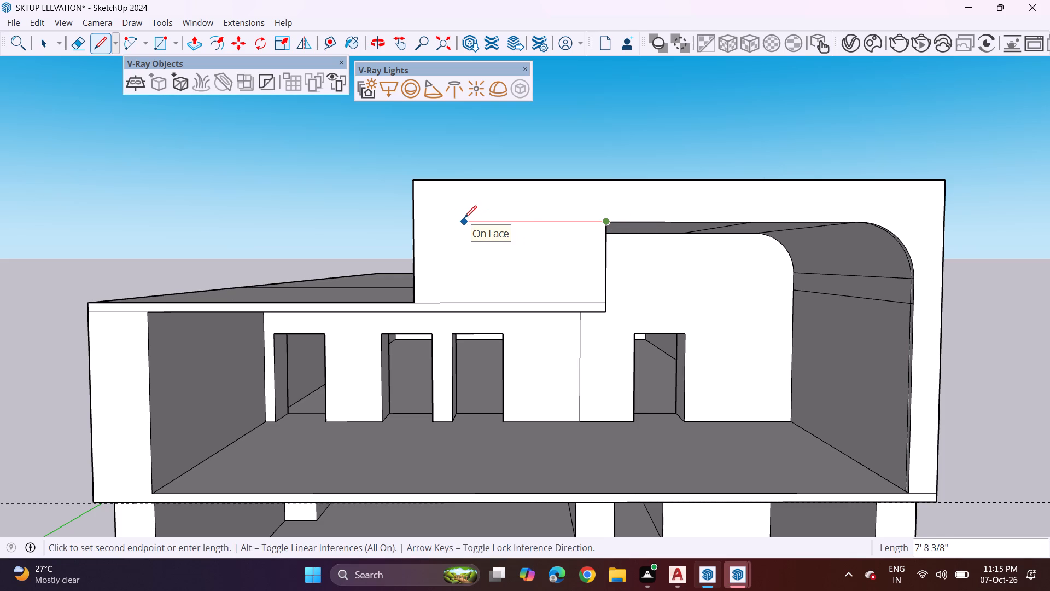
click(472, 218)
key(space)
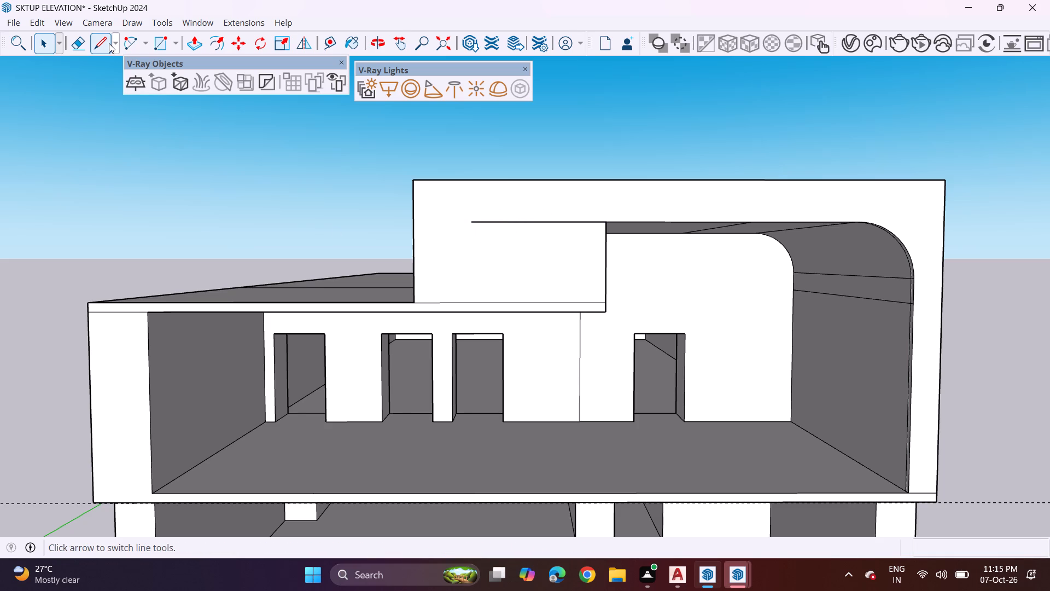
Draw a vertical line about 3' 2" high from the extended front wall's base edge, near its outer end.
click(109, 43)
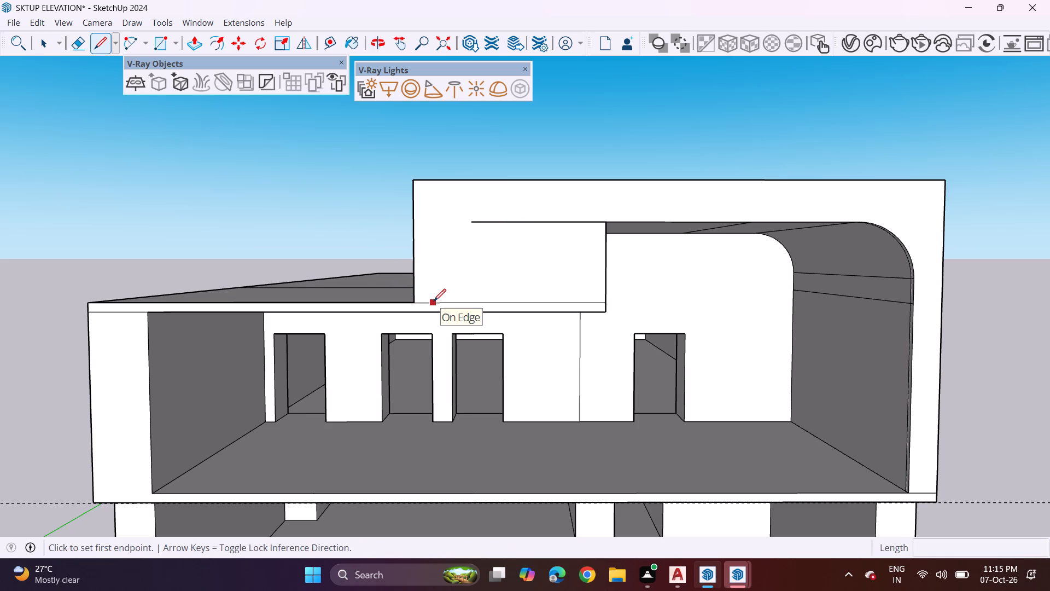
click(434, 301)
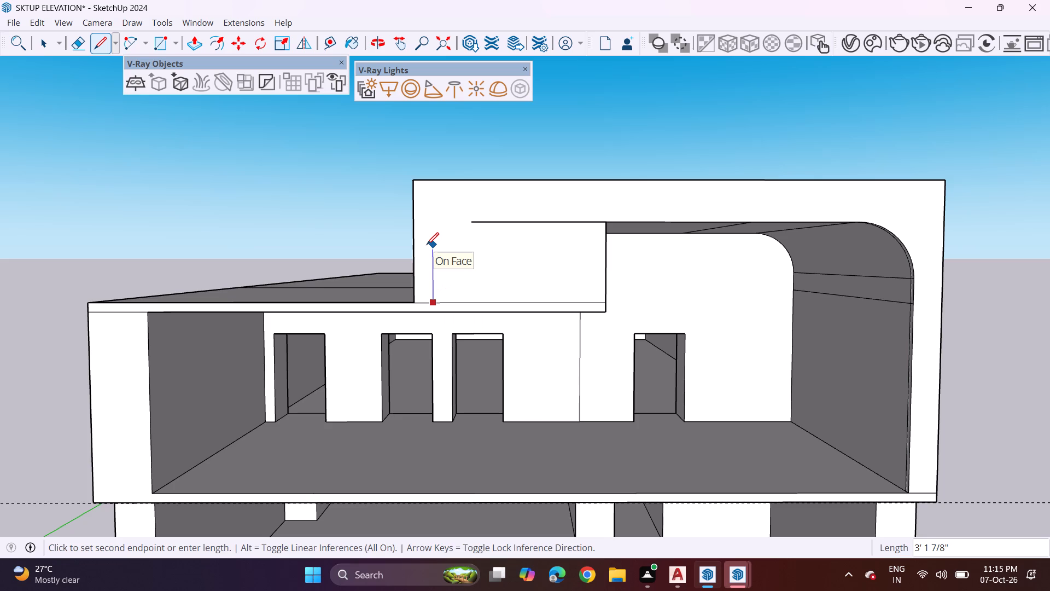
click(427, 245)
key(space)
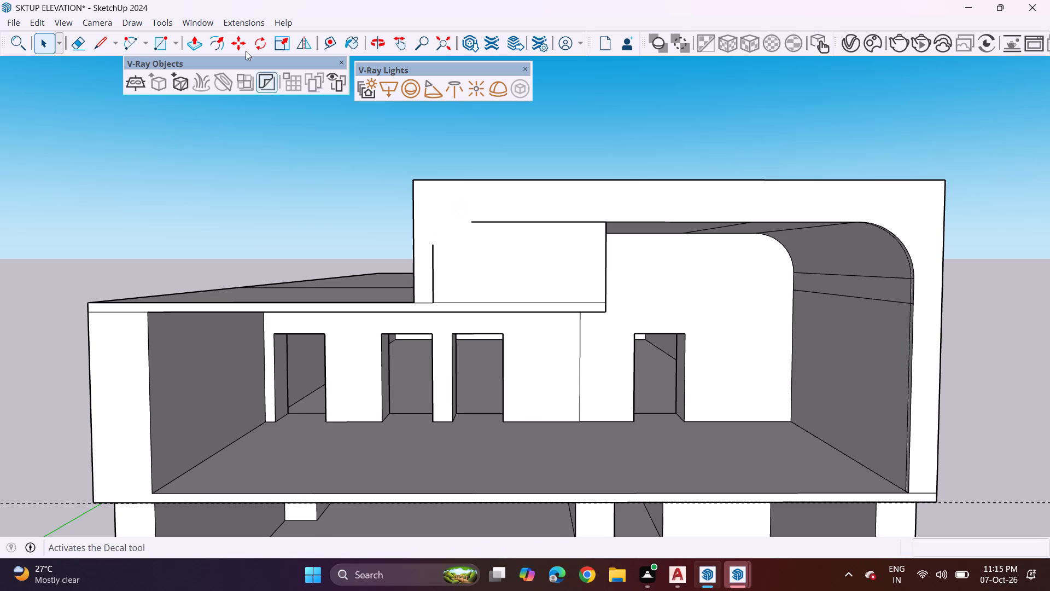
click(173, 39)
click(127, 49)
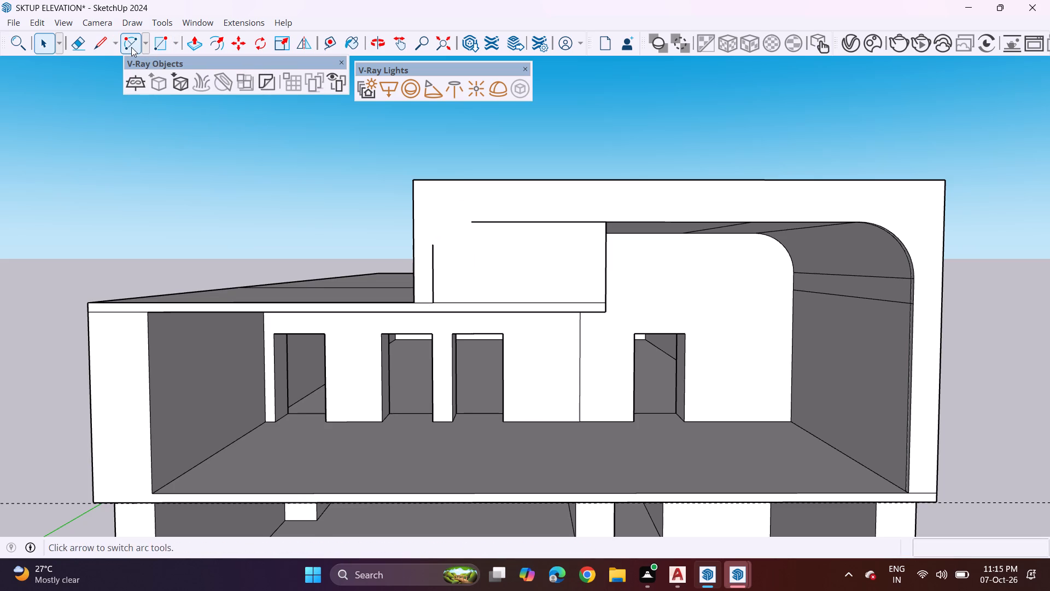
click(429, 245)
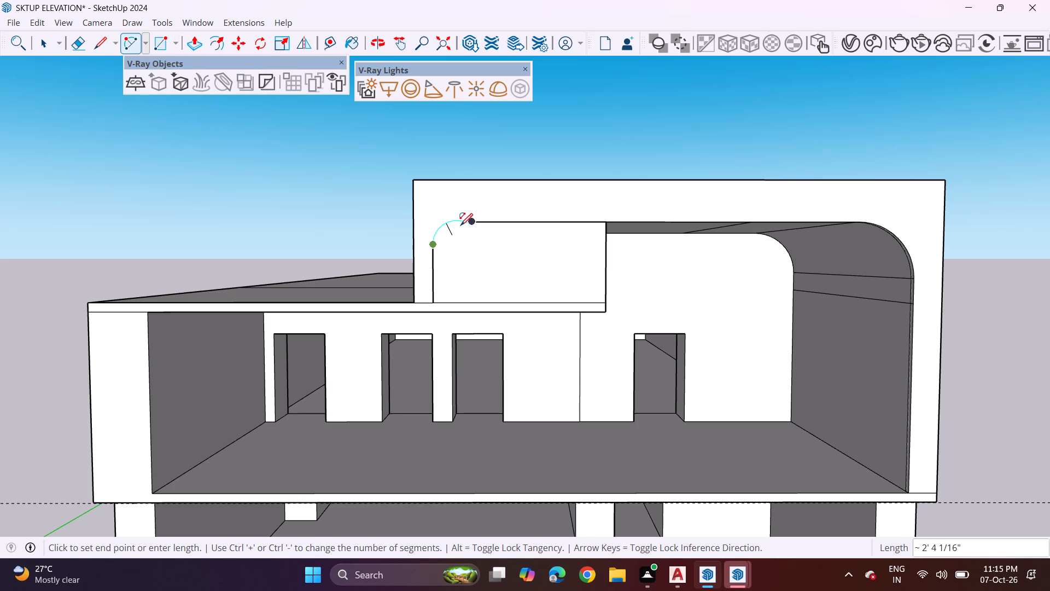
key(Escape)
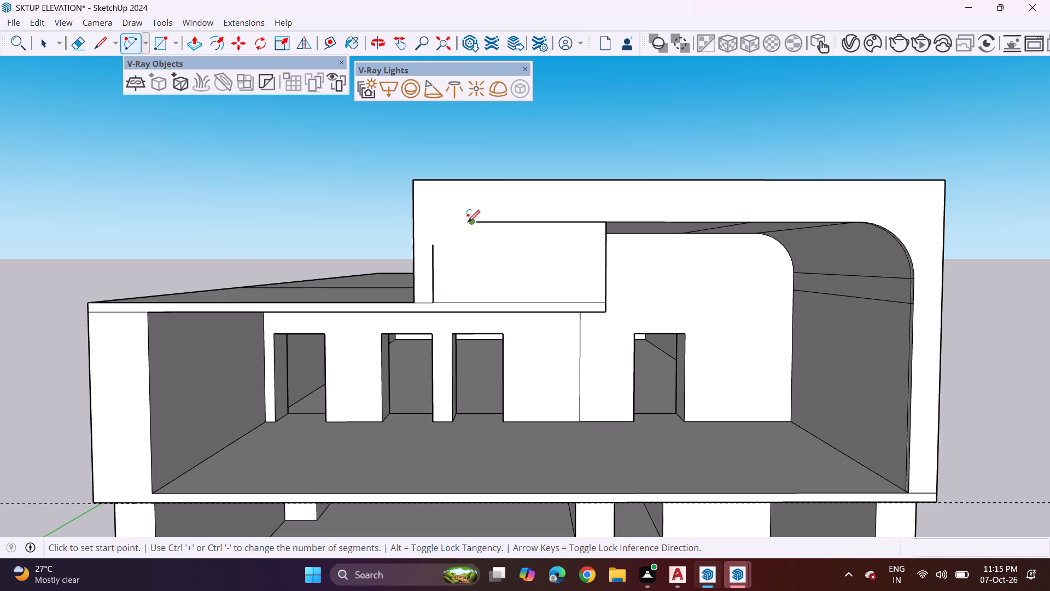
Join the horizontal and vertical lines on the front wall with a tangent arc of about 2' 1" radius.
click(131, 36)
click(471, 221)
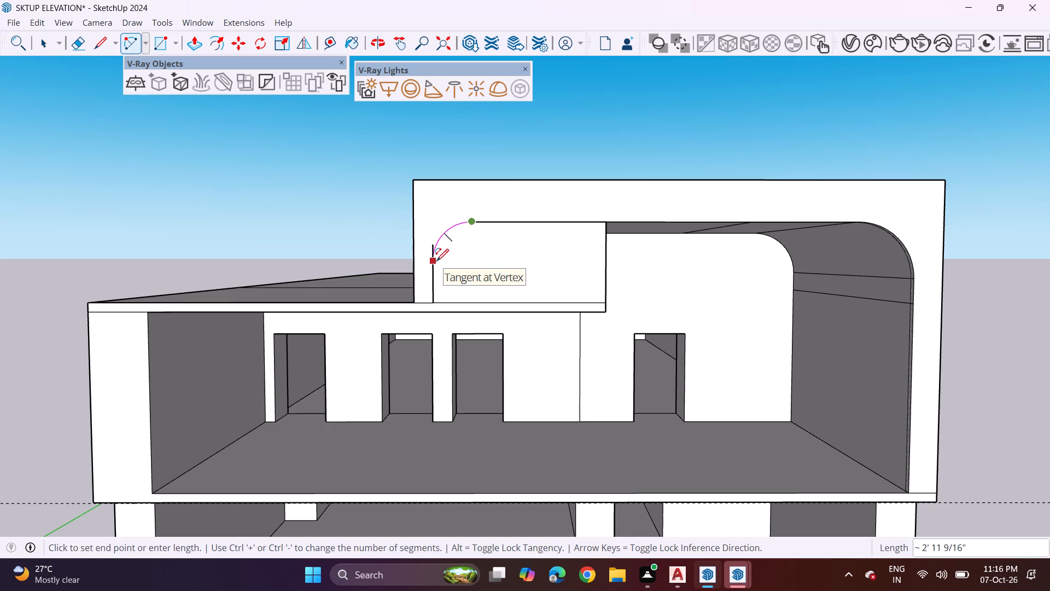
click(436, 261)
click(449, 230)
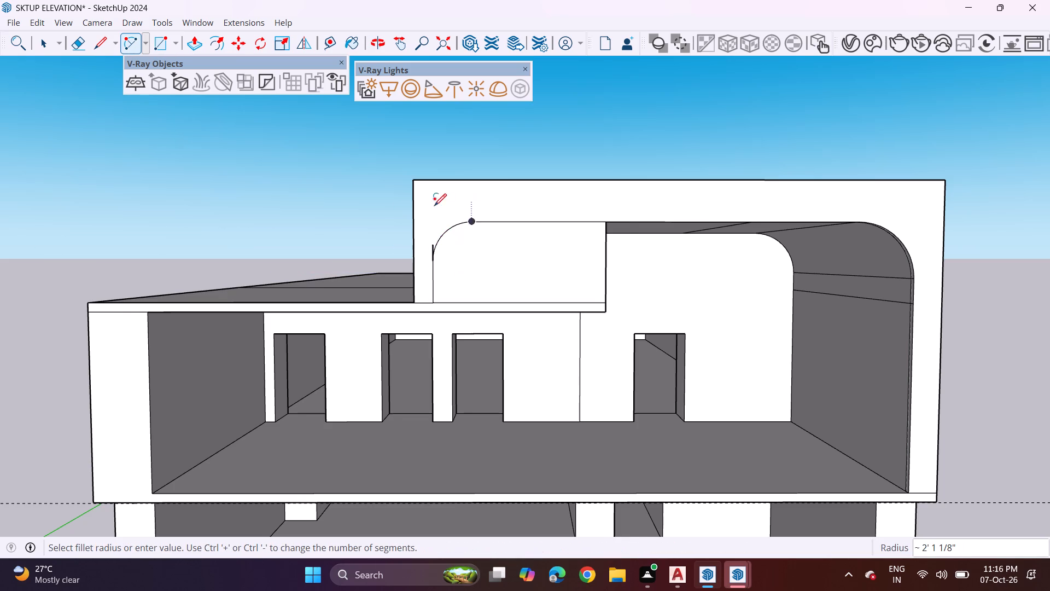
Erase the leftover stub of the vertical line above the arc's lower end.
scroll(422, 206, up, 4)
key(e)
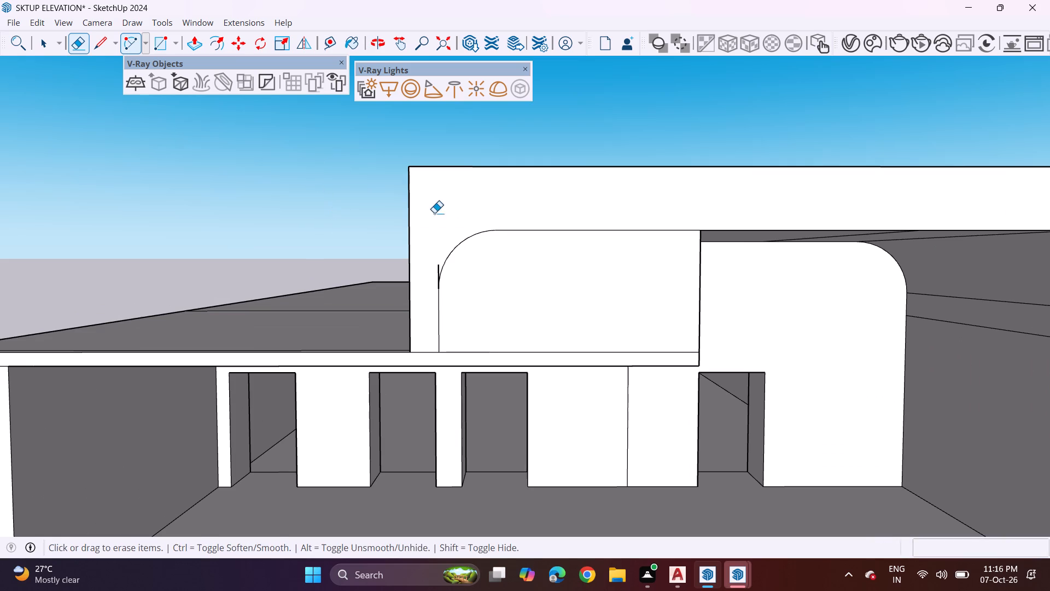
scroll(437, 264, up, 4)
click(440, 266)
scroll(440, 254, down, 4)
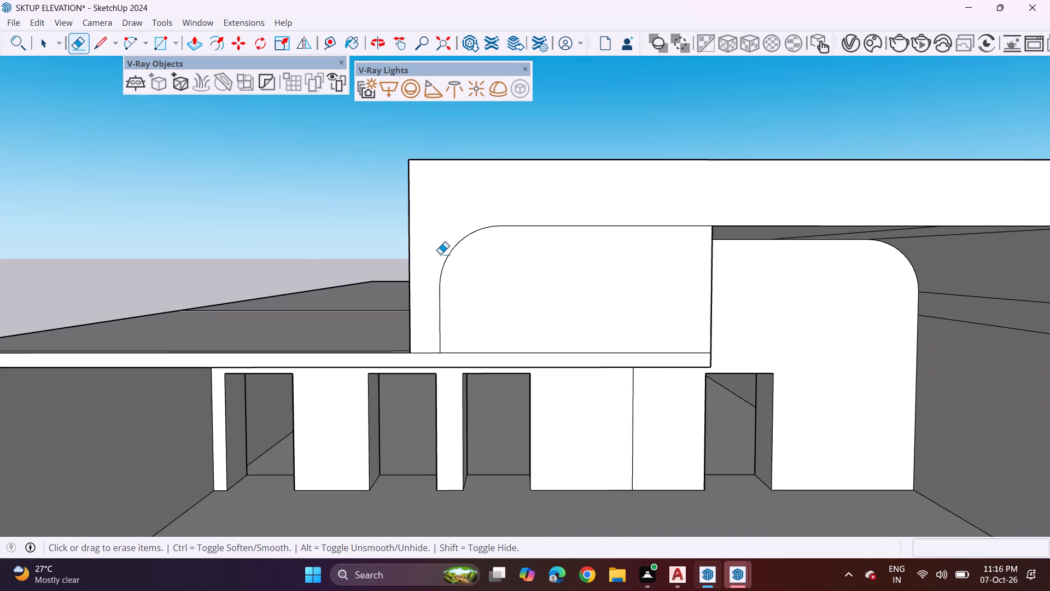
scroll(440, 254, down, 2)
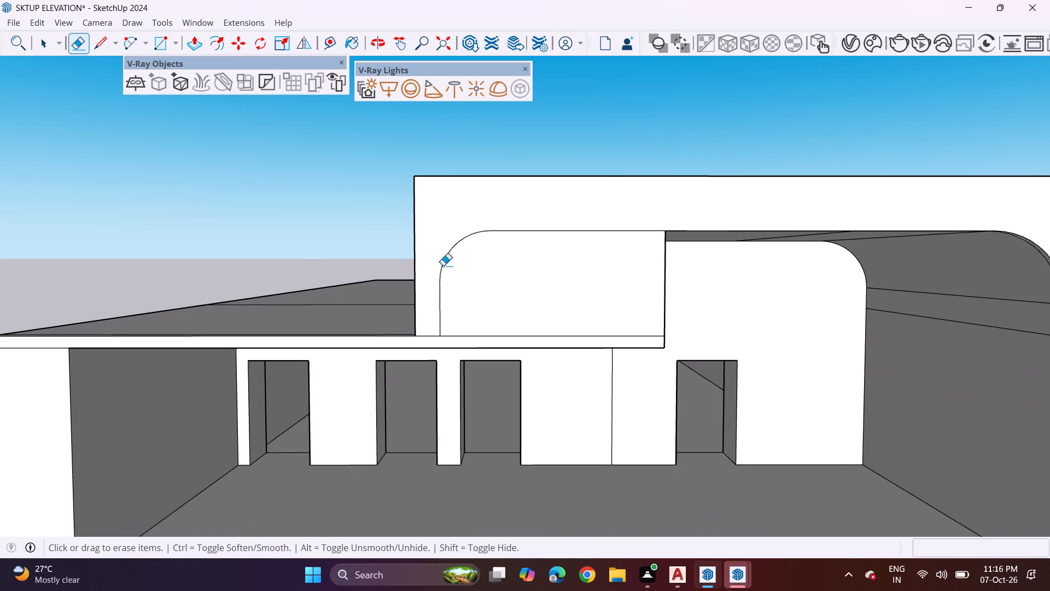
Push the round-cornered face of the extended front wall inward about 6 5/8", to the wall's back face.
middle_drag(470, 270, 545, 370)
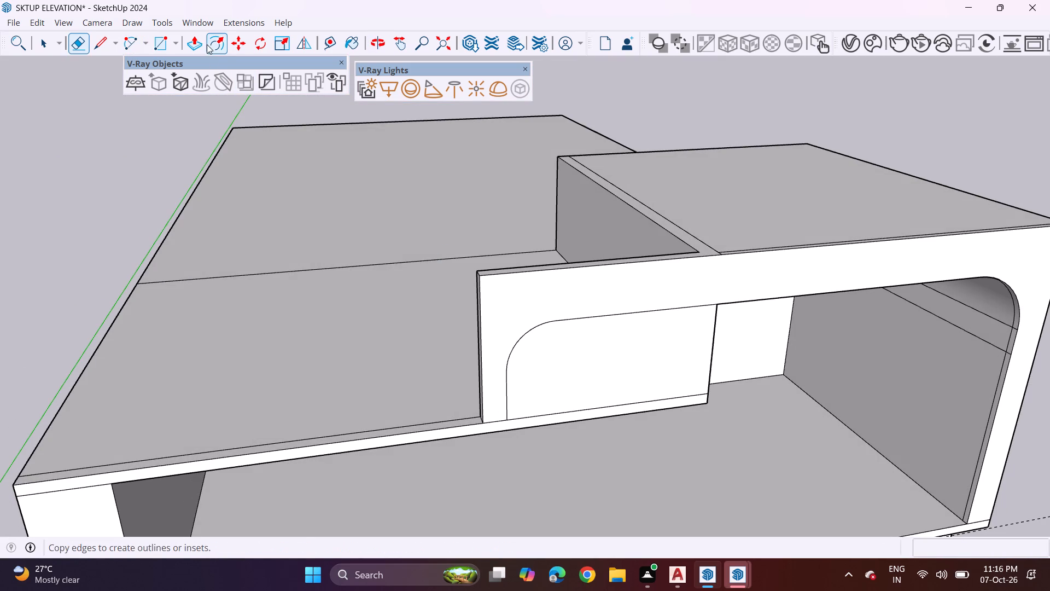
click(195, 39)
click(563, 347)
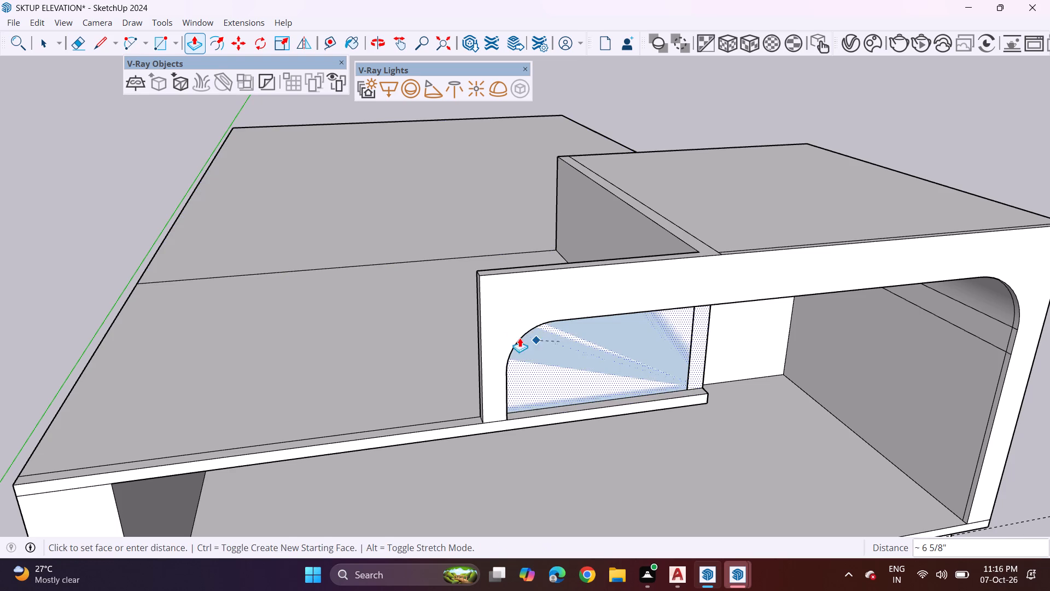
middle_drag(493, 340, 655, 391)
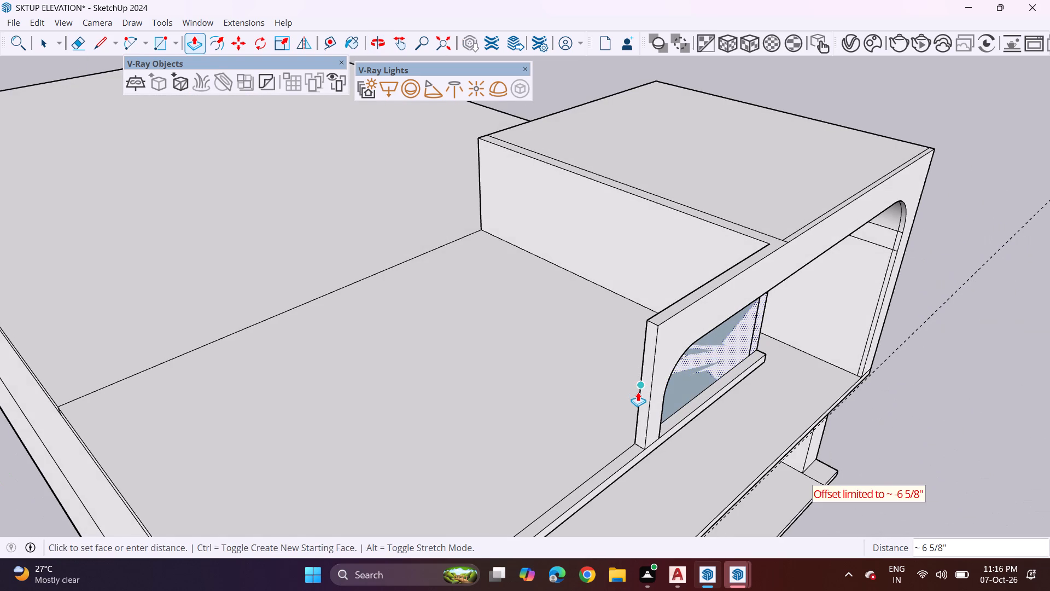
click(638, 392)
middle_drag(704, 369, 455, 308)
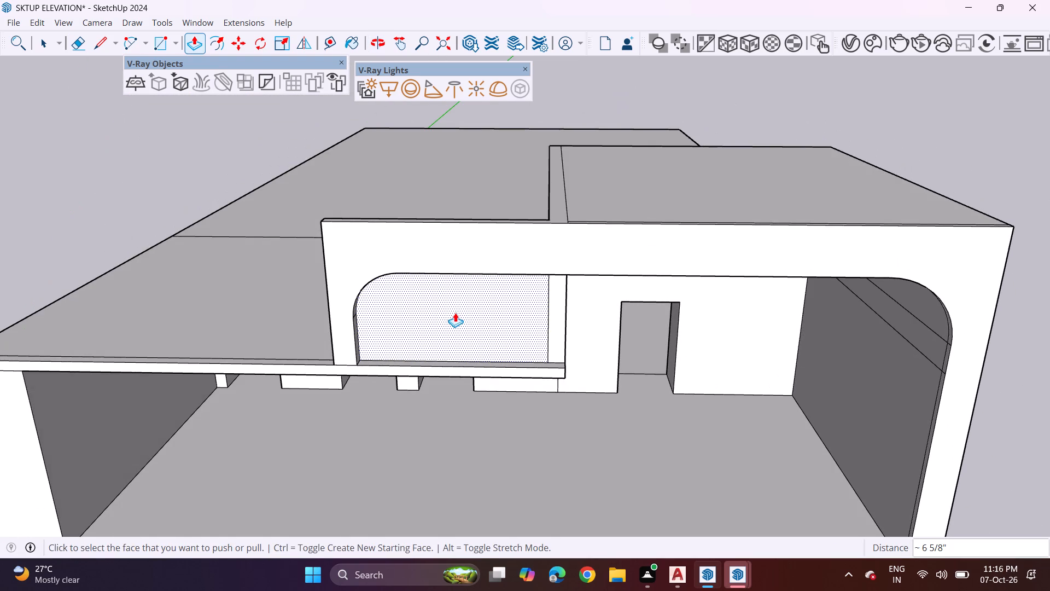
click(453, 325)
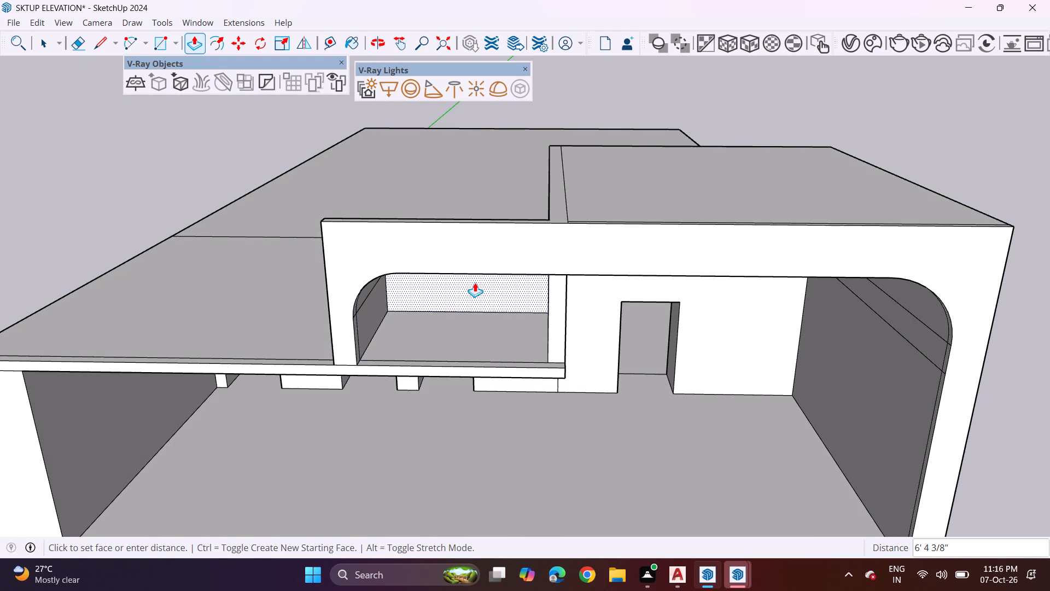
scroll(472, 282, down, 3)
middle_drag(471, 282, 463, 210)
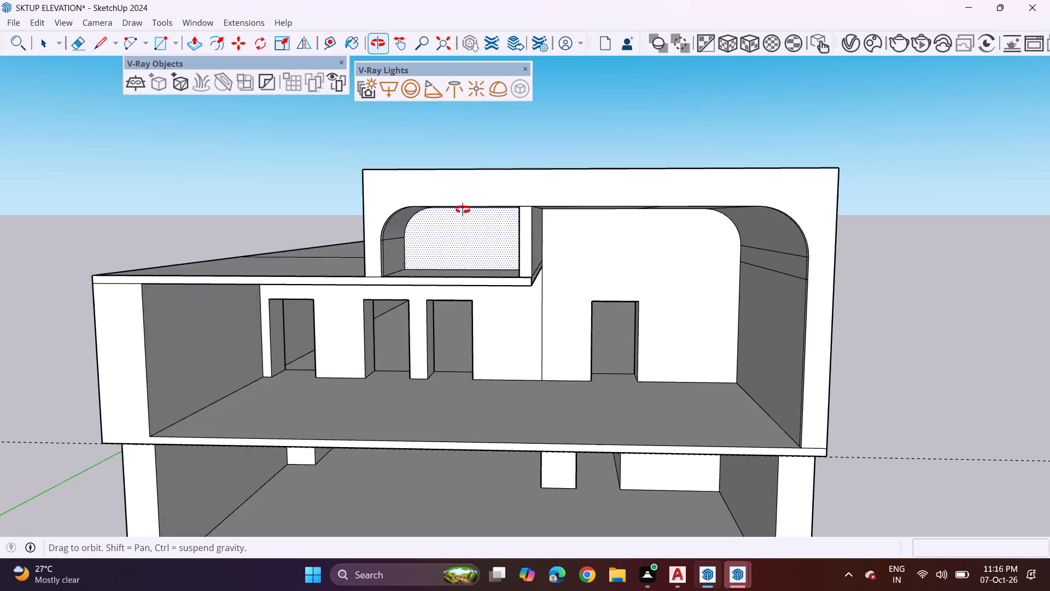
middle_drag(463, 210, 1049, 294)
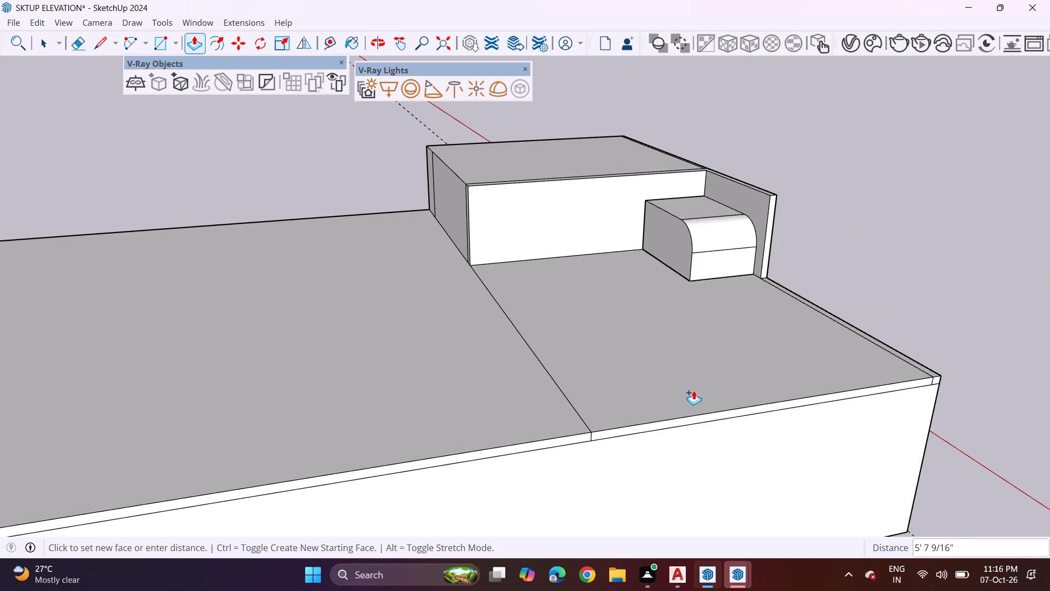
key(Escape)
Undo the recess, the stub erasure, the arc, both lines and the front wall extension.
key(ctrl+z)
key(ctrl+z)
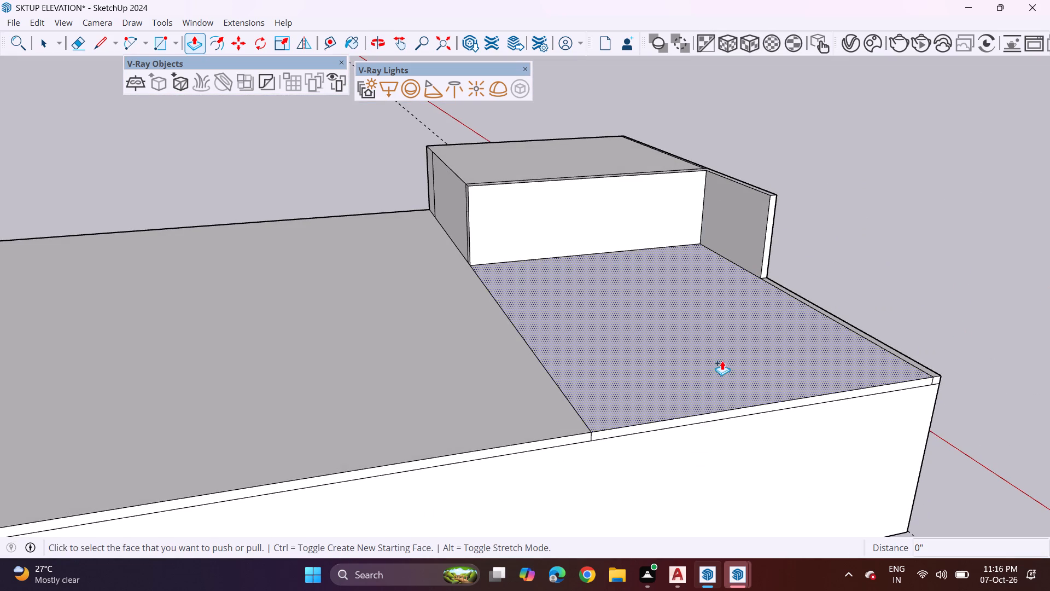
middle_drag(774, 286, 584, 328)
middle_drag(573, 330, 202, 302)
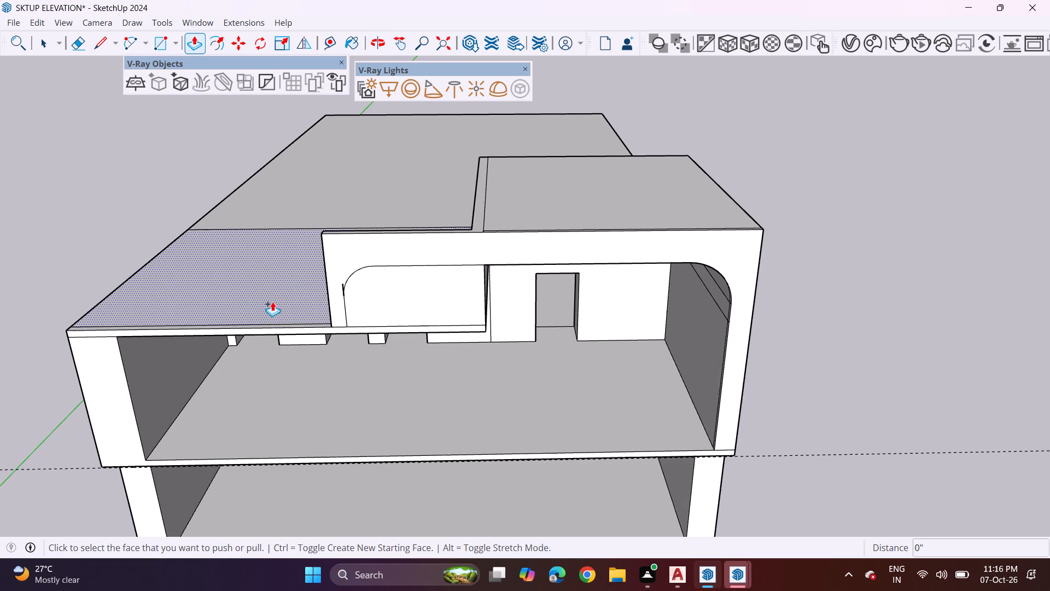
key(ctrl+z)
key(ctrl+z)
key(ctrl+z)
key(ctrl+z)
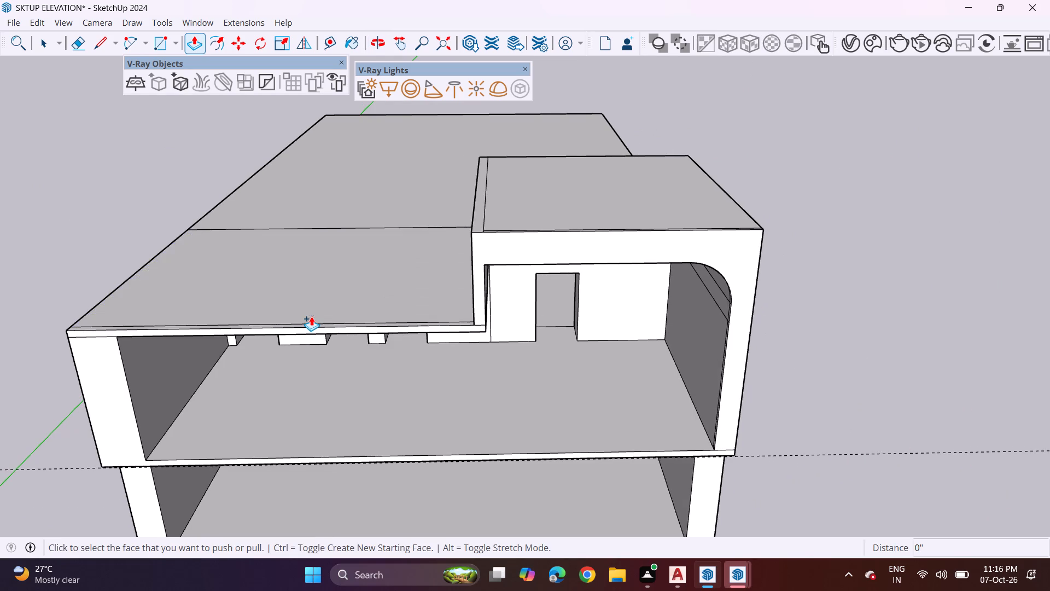
Draw a 6" horizontal line from the upper frame opening's inner corner to the outer edge beside the lower roof.
middle_drag(366, 291, 392, 281)
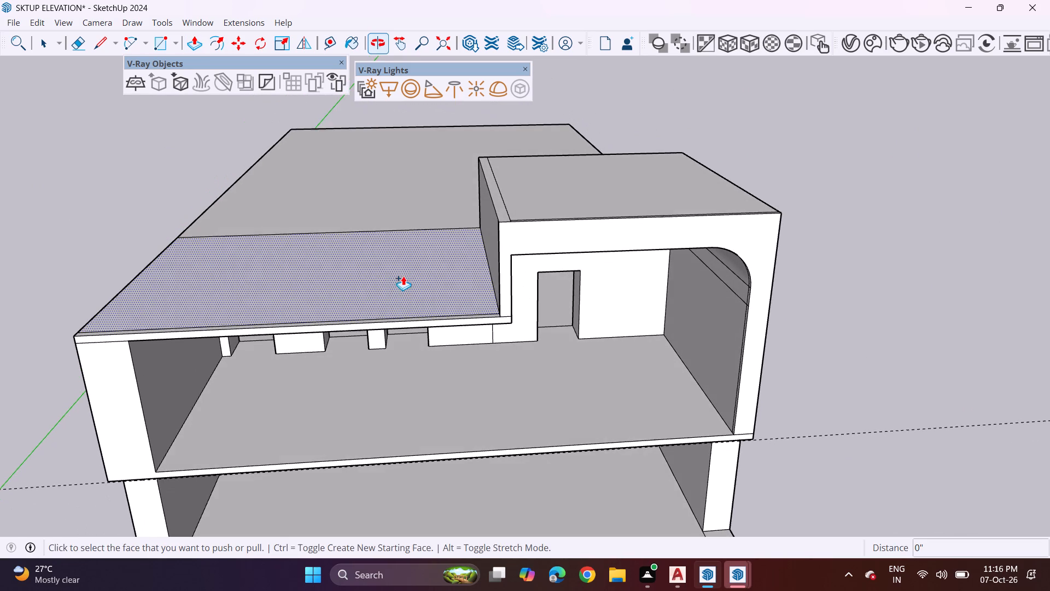
scroll(495, 286, up, 1)
middle_drag(495, 286, 474, 243)
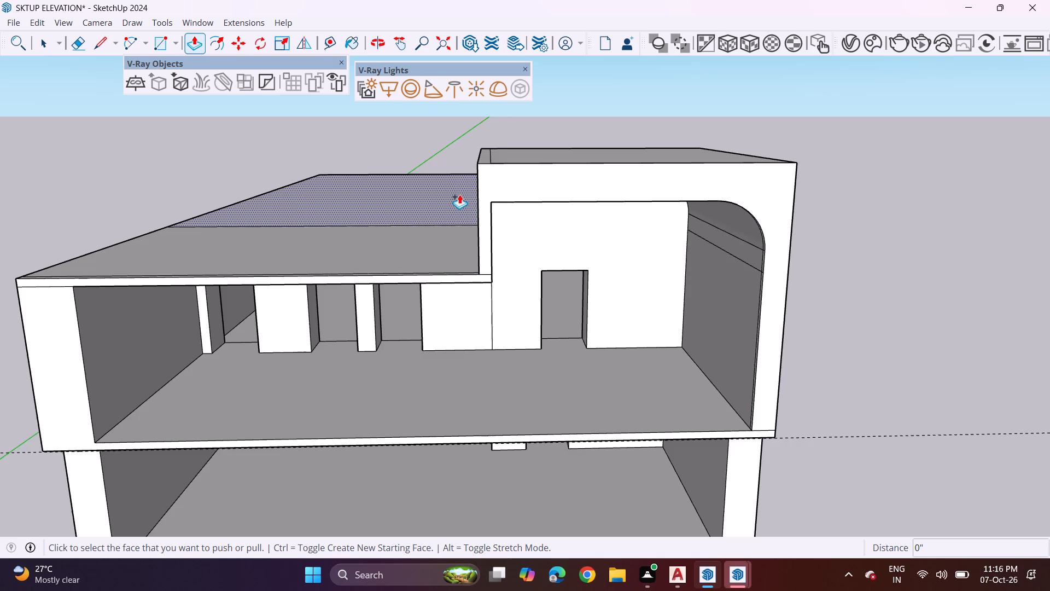
scroll(453, 191, up, 3)
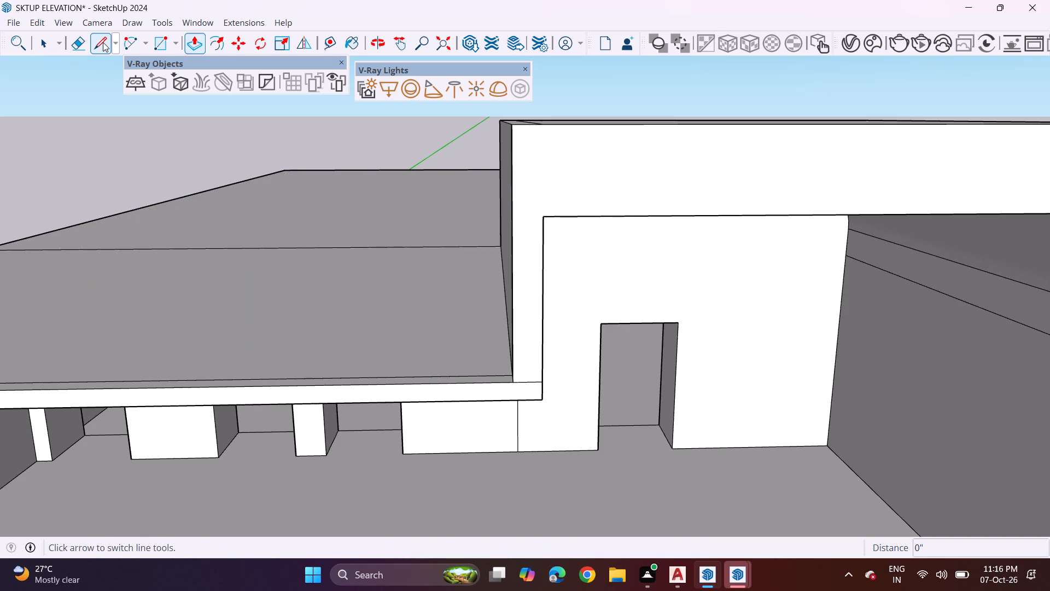
click(103, 42)
click(546, 220)
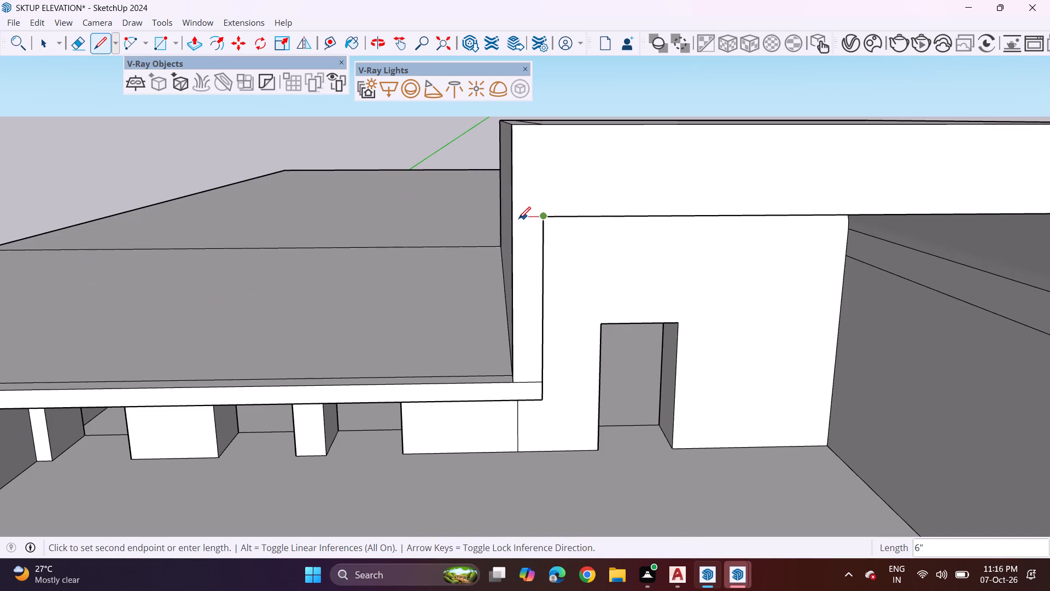
click(511, 218)
key(space)
scroll(498, 219, down, 2)
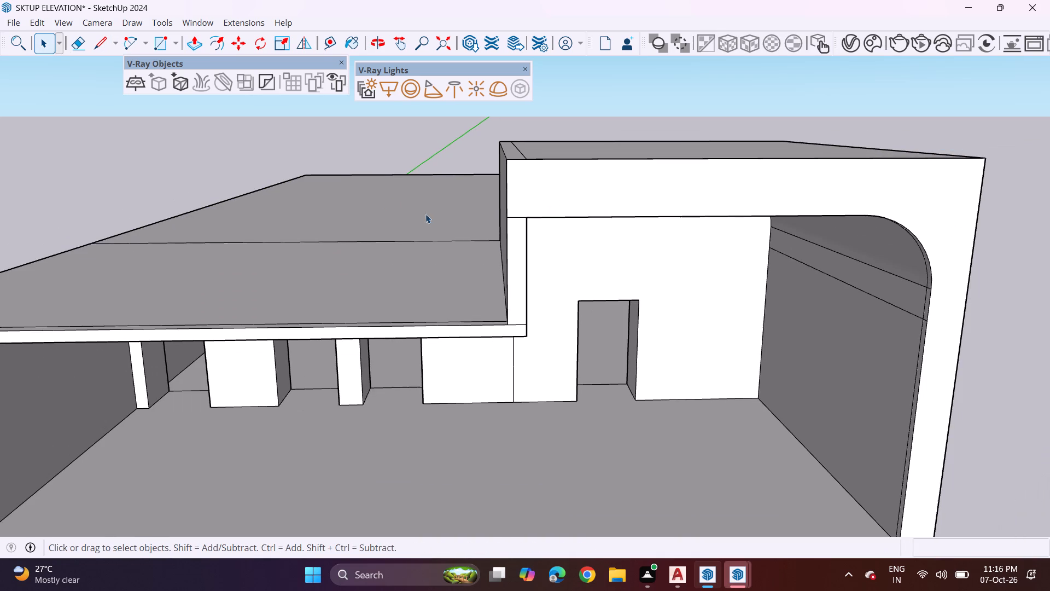
Draw a short line of about 6 5/8" across the lower roof's front edge strip, partway along from the upper frame.
click(100, 44)
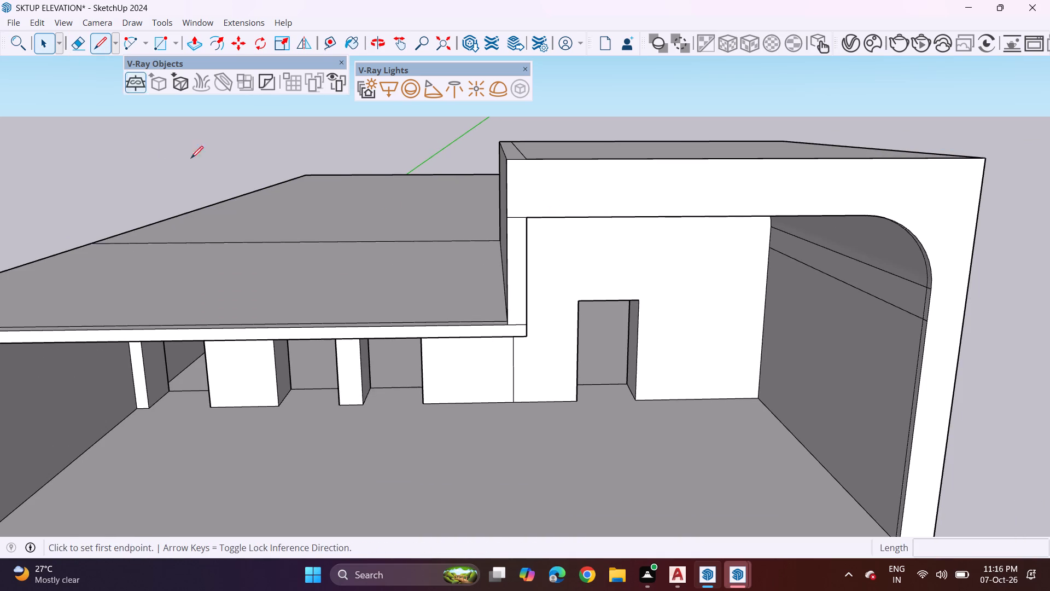
middle_drag(273, 325, 290, 390)
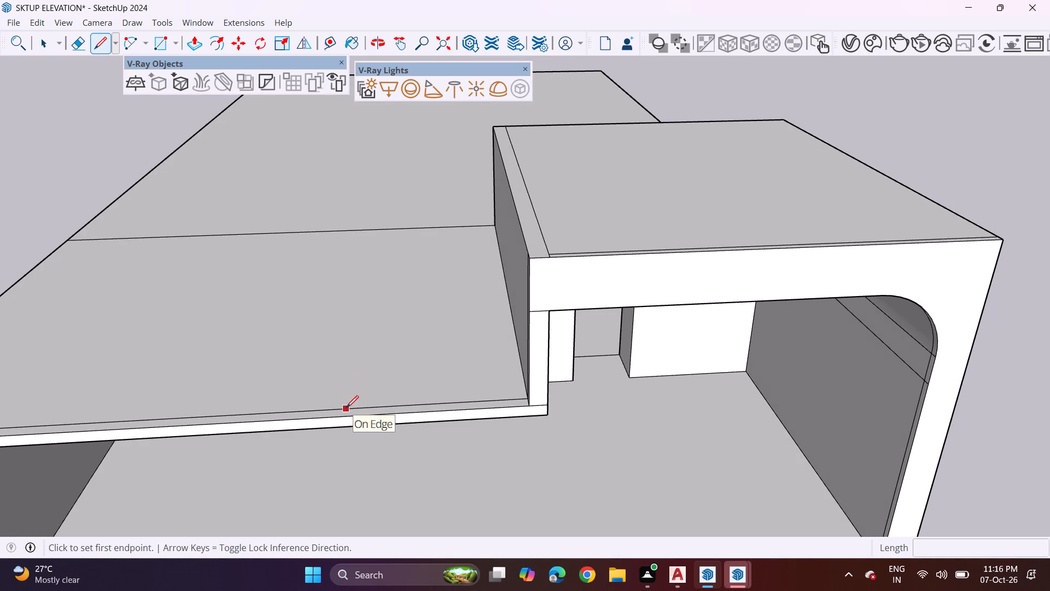
click(346, 408)
click(349, 419)
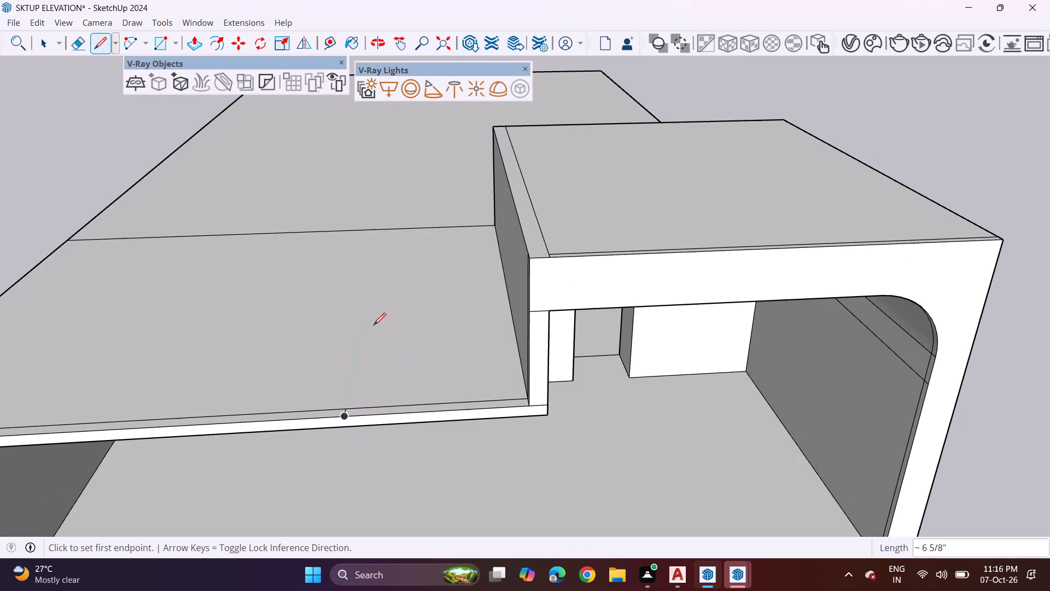
middle_drag(376, 316, 379, 264)
scroll(374, 233, down, 2)
middle_drag(329, 275, 332, 378)
key(space)
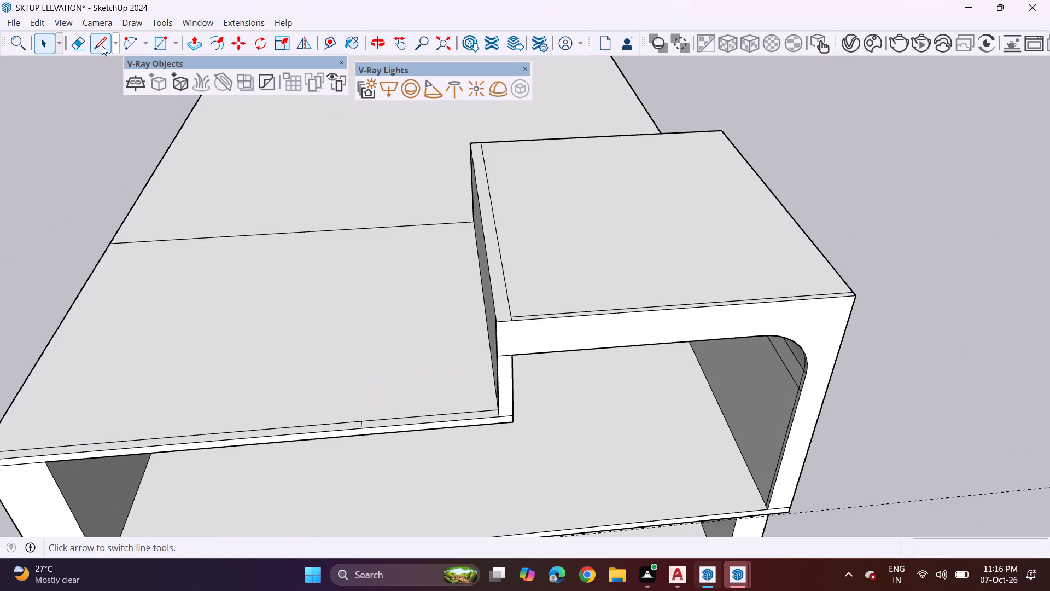
Pull the strip section next to the upper frame up 6' 7 11/16", level with the frame's top.
click(185, 42)
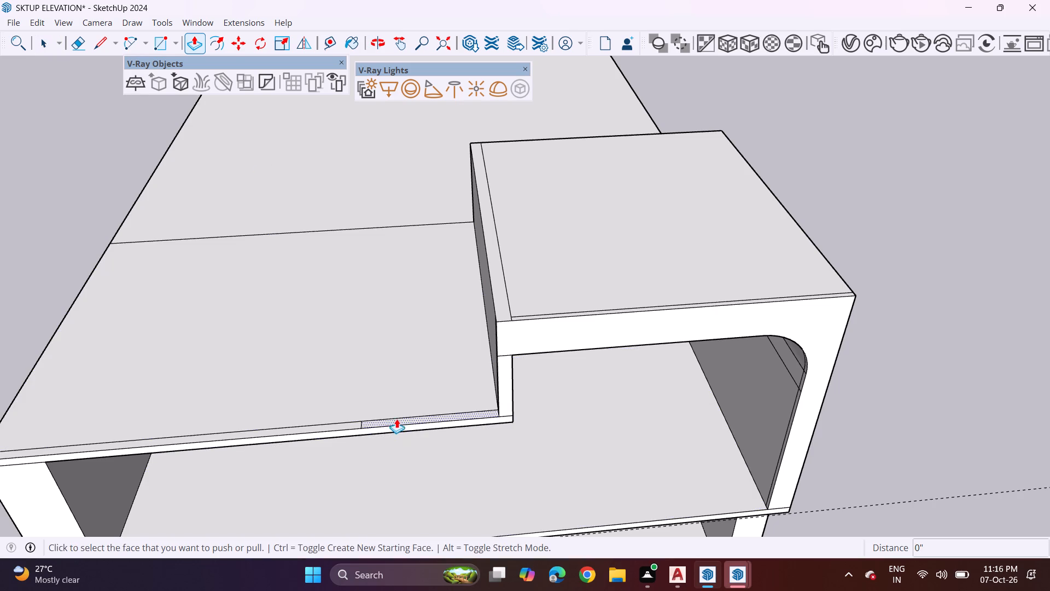
click(401, 421)
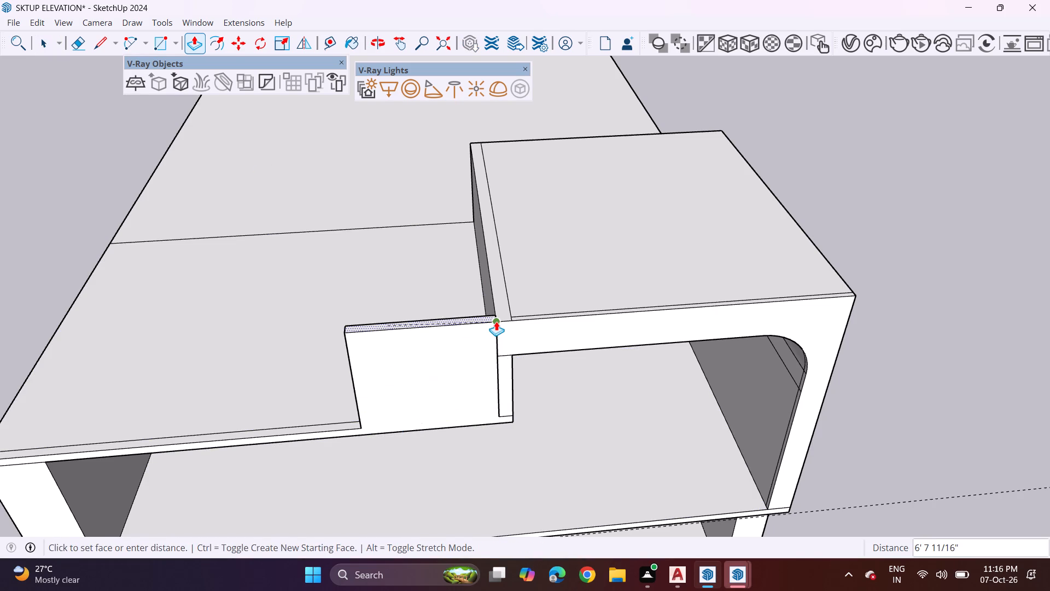
click(496, 321)
middle_drag(522, 358, 498, 252)
scroll(463, 203, up, 3)
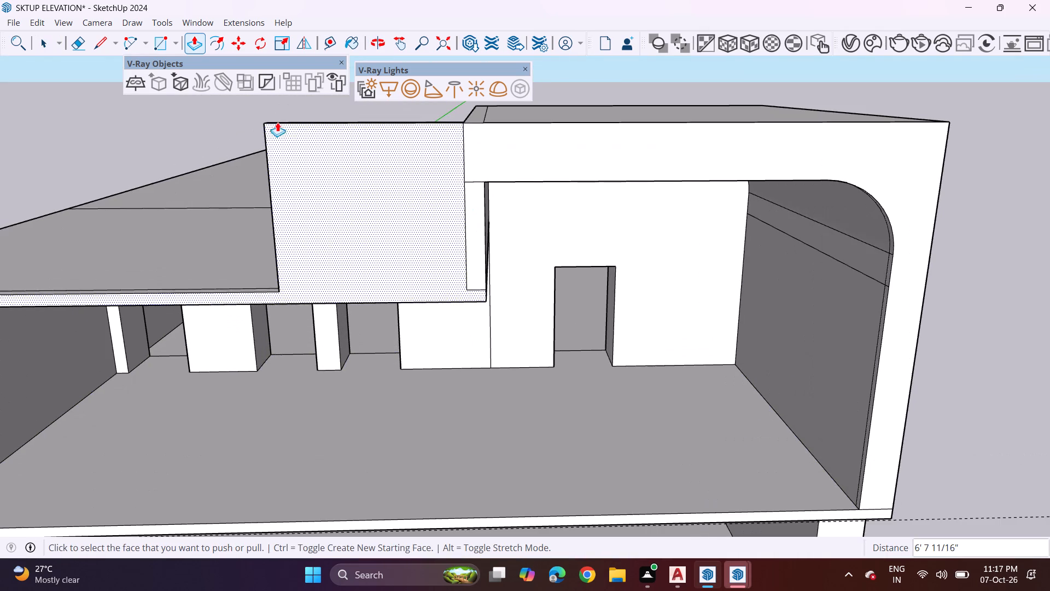
Erase the upper vertical edge dividing the raised wall from the frame's front beam.
click(79, 39)
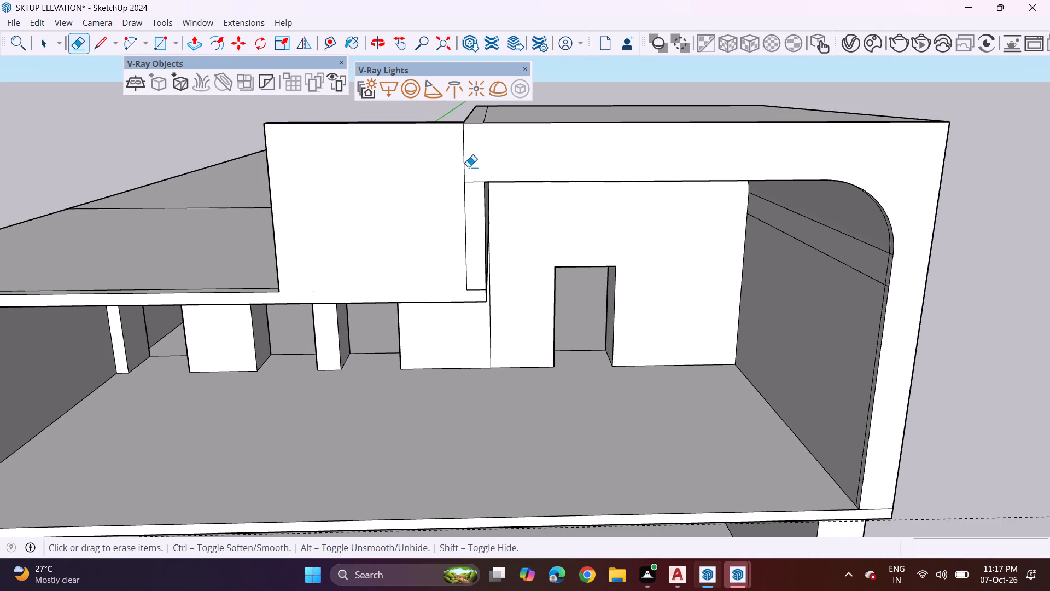
click(462, 162)
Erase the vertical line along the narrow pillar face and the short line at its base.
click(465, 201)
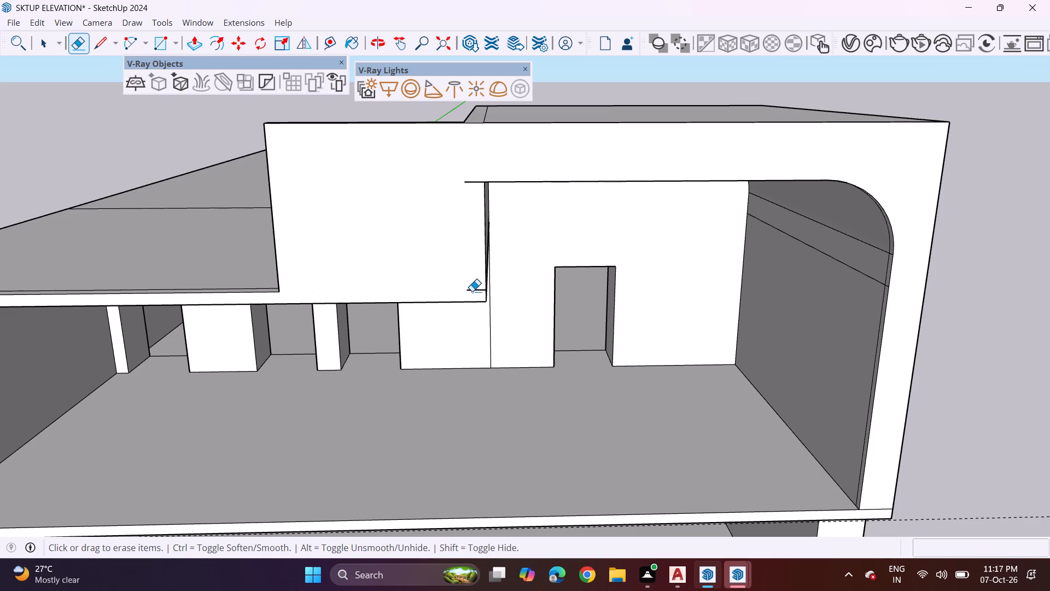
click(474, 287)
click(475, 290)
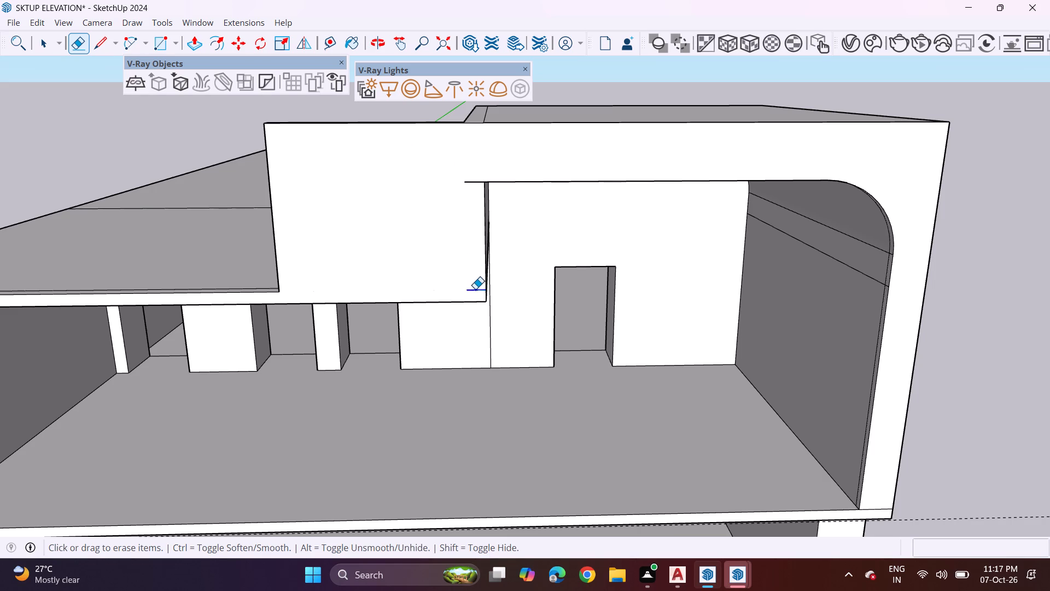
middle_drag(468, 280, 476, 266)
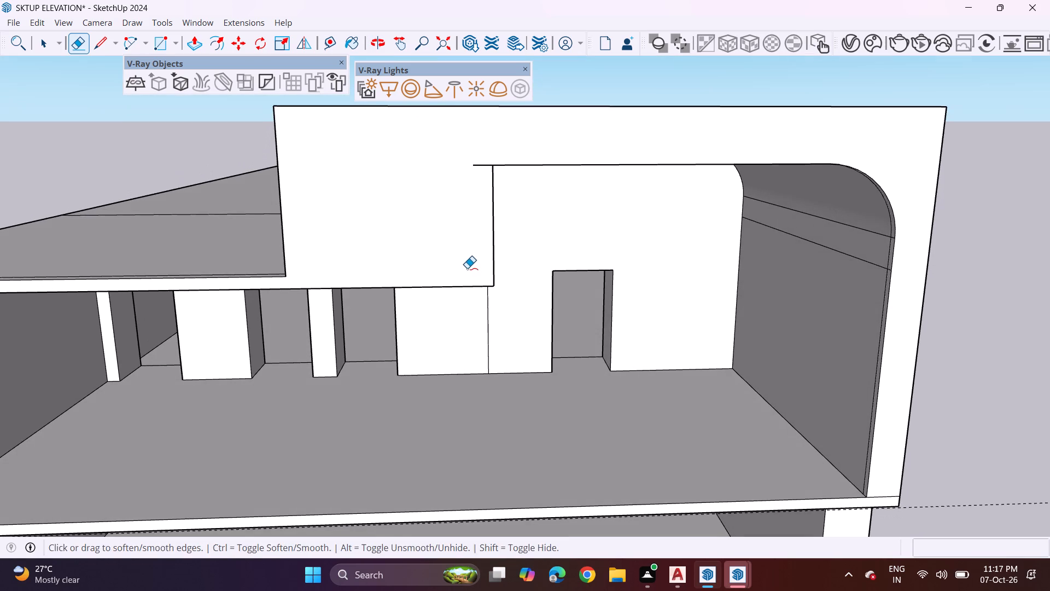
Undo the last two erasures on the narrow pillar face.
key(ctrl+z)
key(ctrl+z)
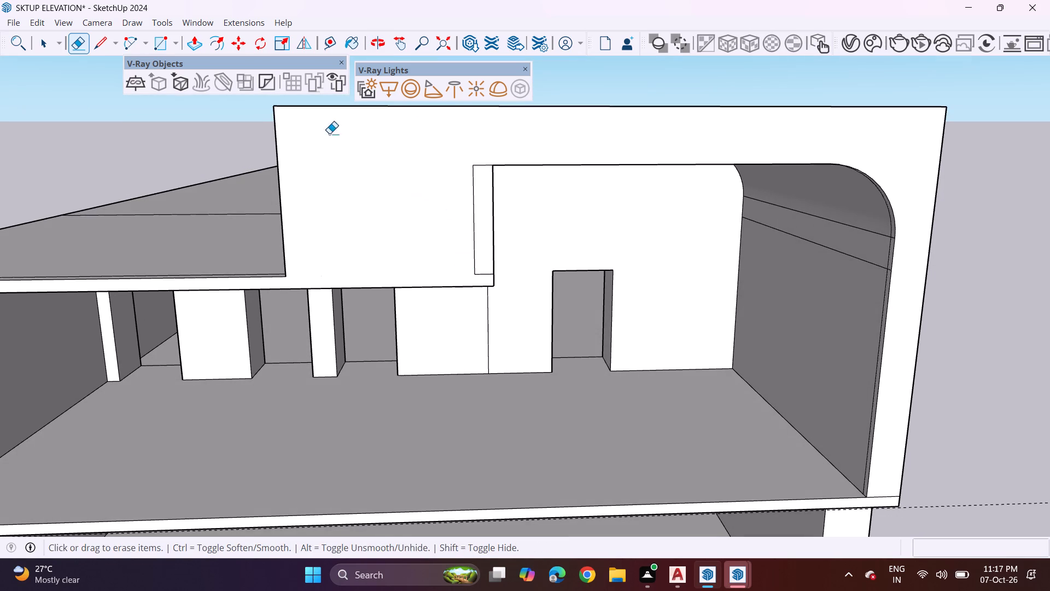
Draw a horizontal line about 5' 3/4" long across the raised wall from the pillar face's upper corner, extending the opening's top edge.
click(98, 44)
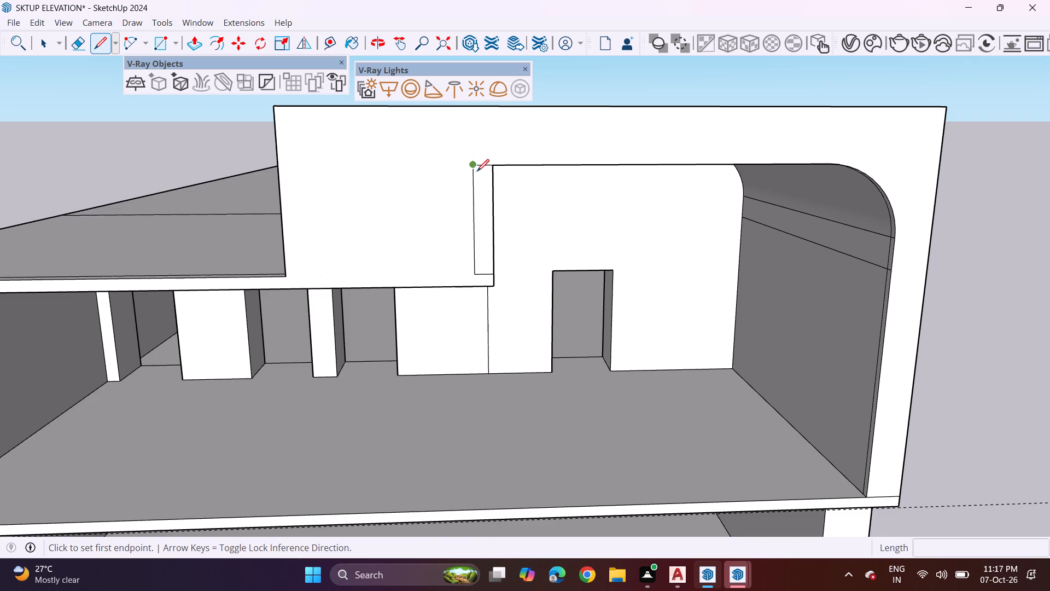
drag(476, 169, 465, 169)
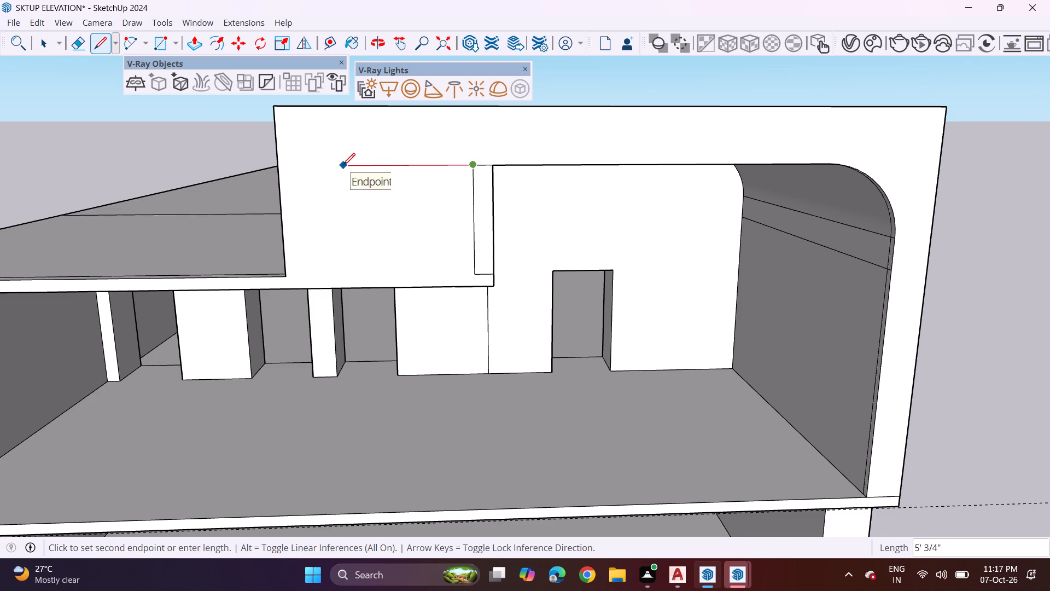
click(343, 165)
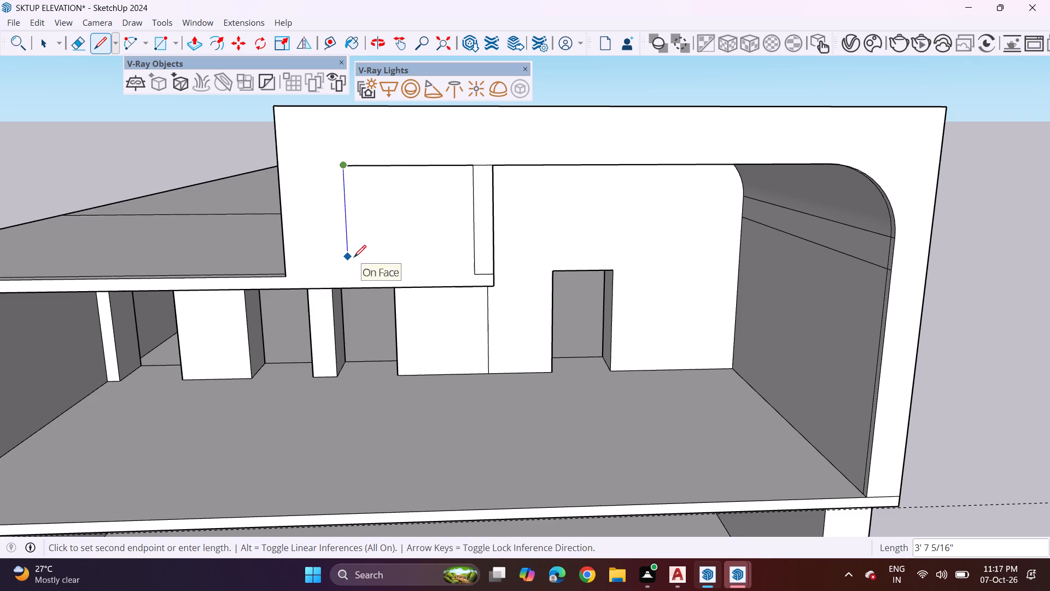
key(Escape)
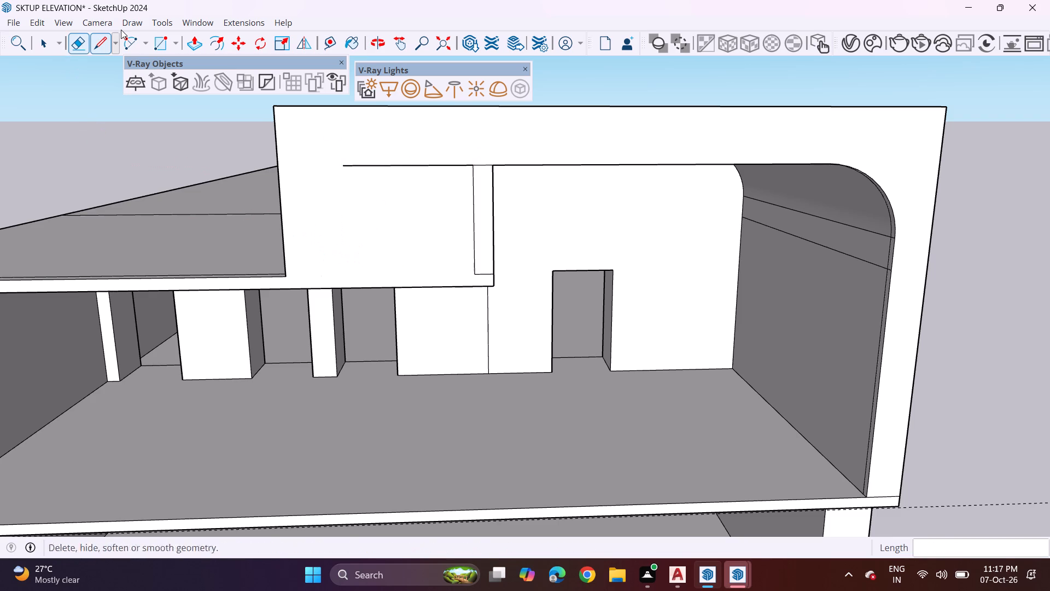
Draw a base line of about 7' 6 3/4" from the raised wall's lower outer corner to the pillar's base.
click(104, 44)
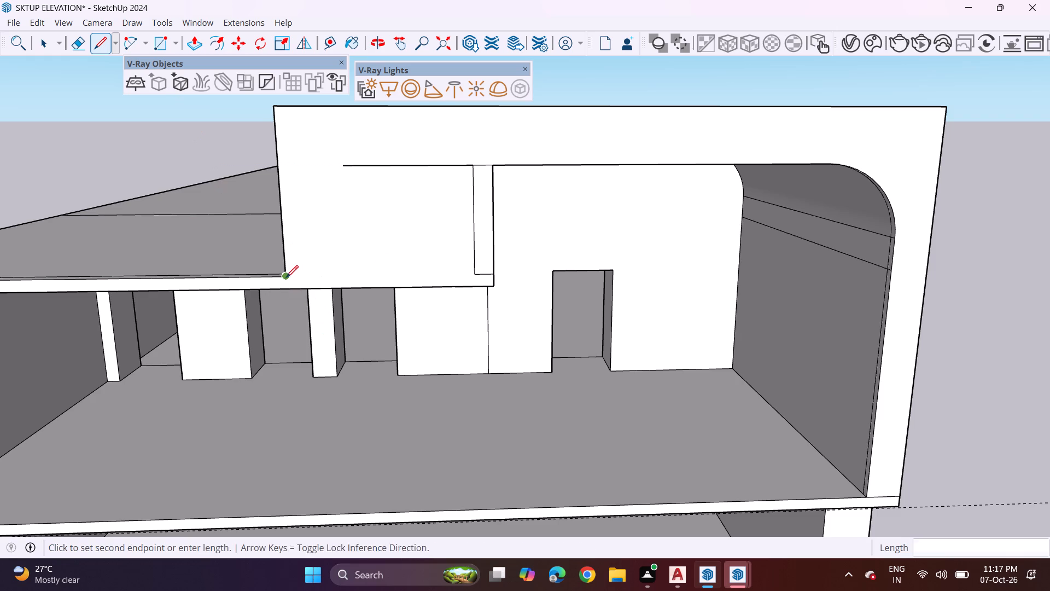
click(286, 277)
click(482, 269)
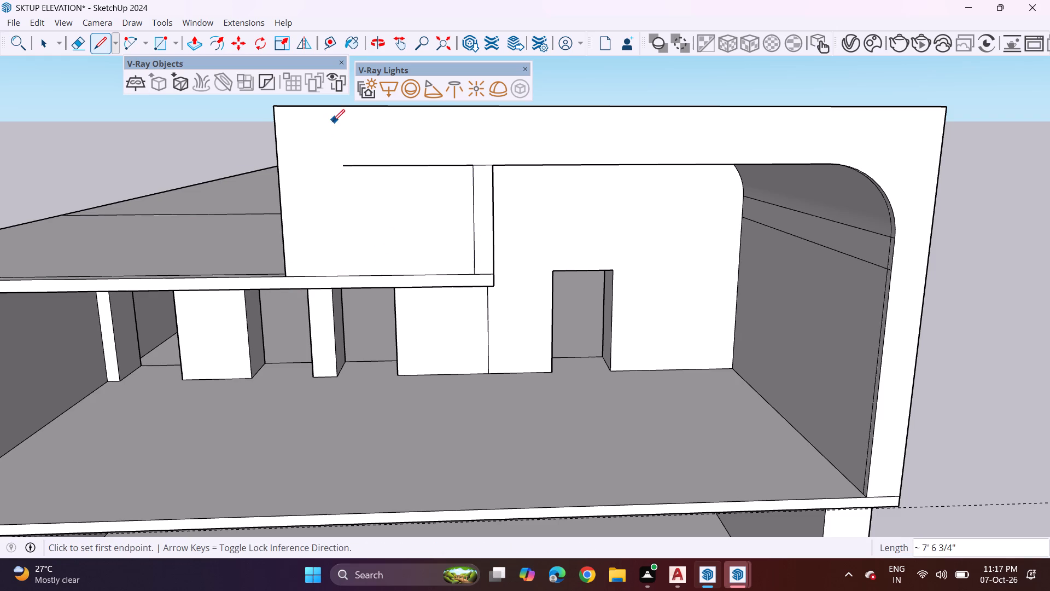
Draw a vertical line up from the base line near the raised wall's outer edge, stopping below the horizontal line's level.
click(104, 45)
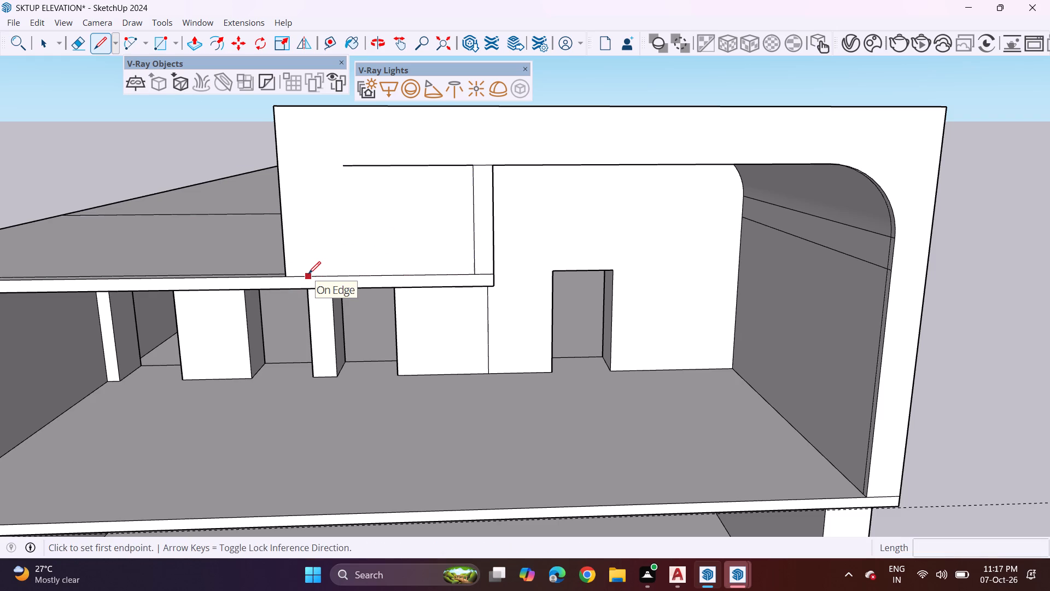
click(308, 274)
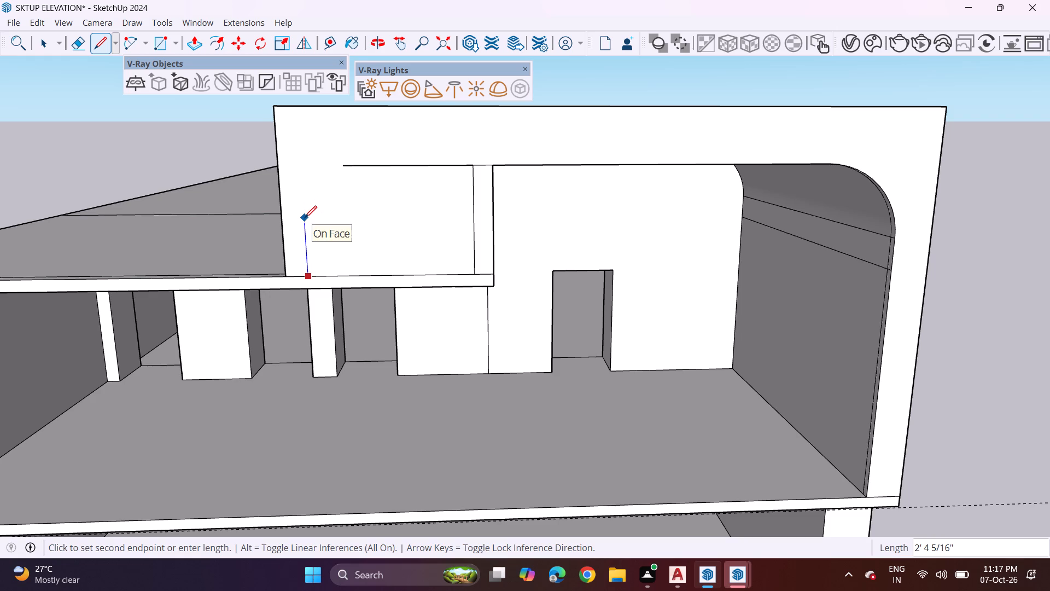
click(308, 211)
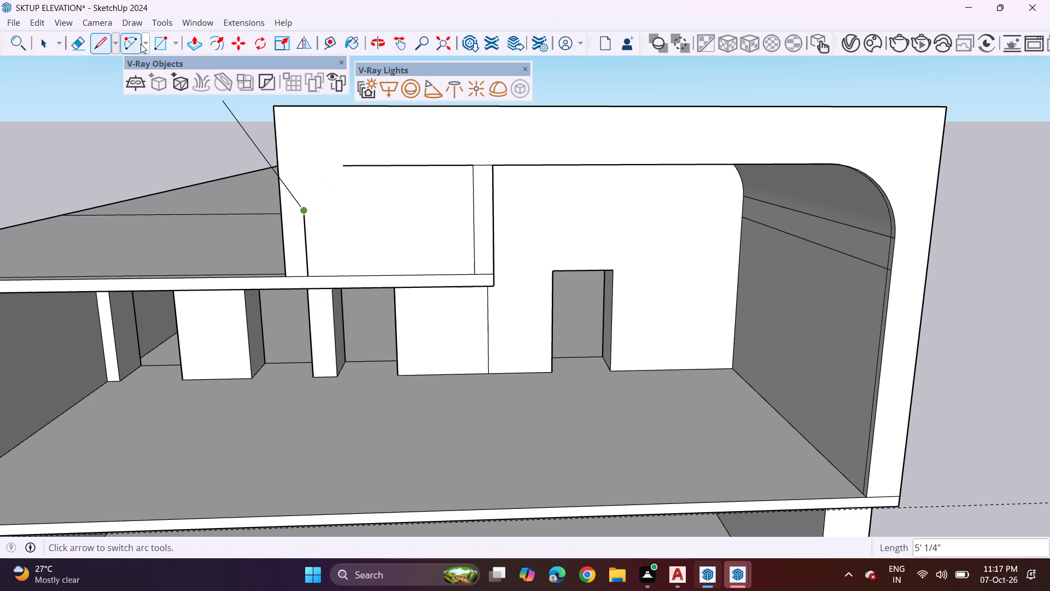
Join the vertical line's upper end to the horizontal line's free end with a tangent arc of about 1' 9" radius.
click(131, 46)
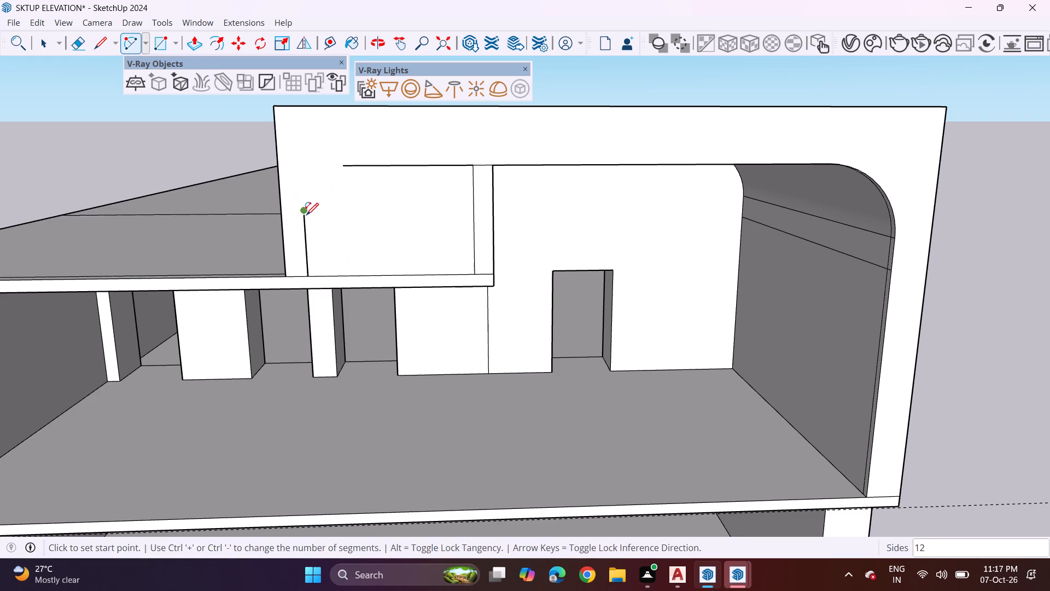
click(306, 215)
click(346, 165)
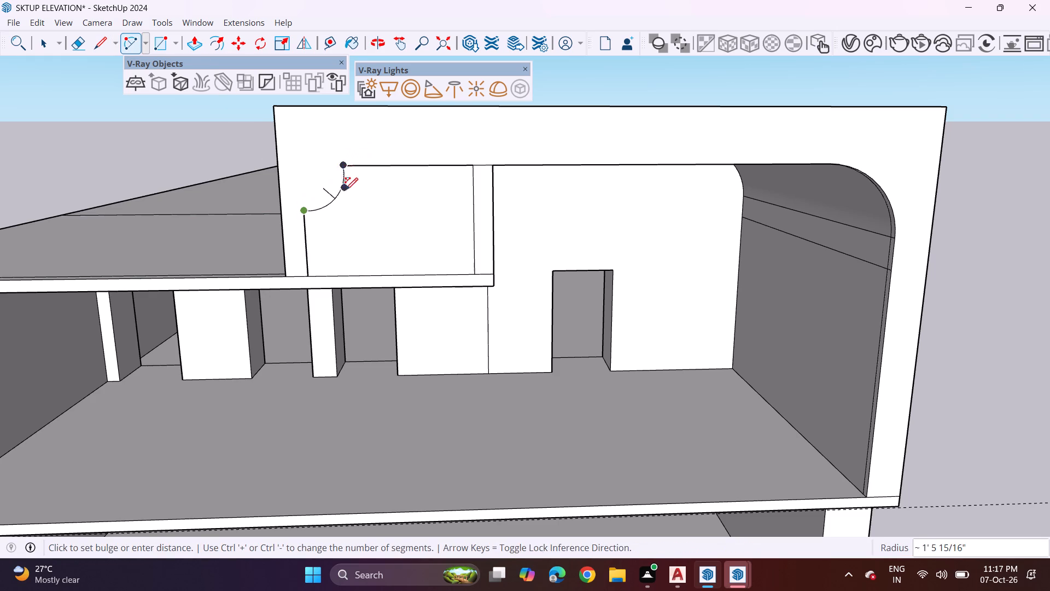
click(327, 171)
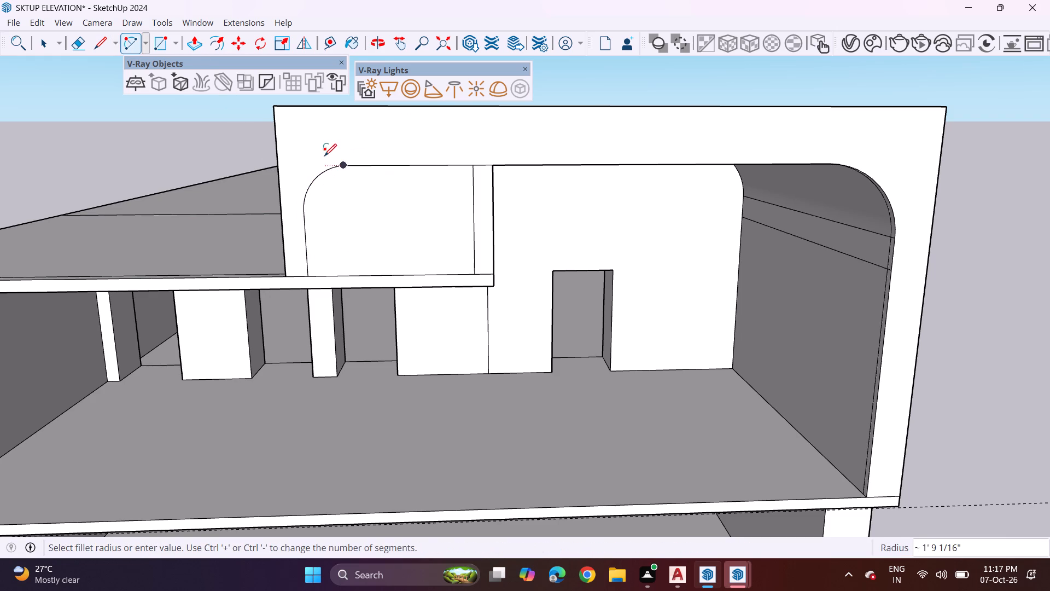
middle_drag(324, 156, 394, 172)
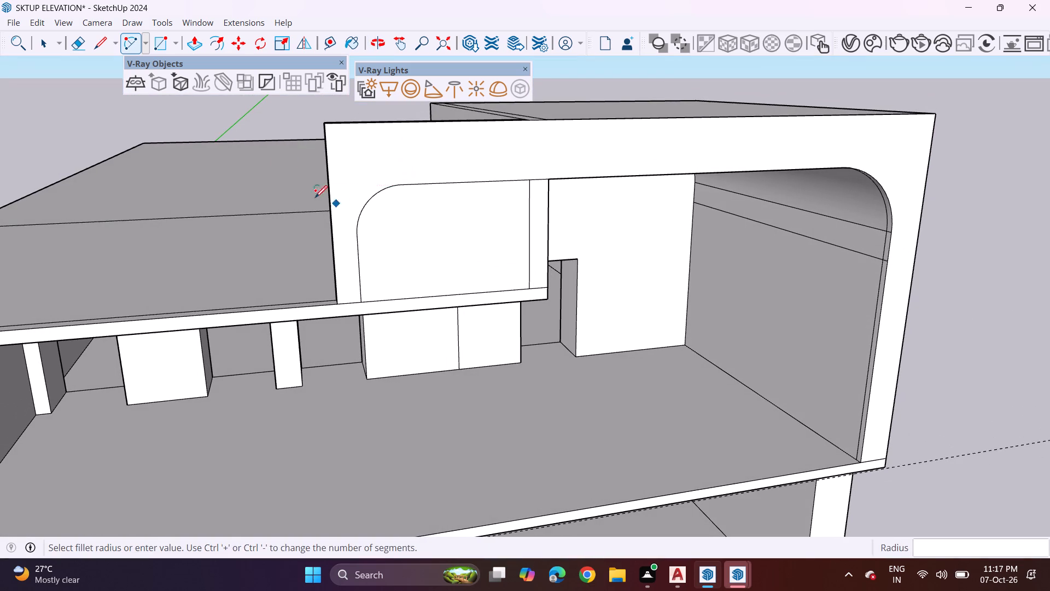
Push the round-cornered face of the raised wall inward about 6 5/8", through to its back, to cut the opening.
click(200, 44)
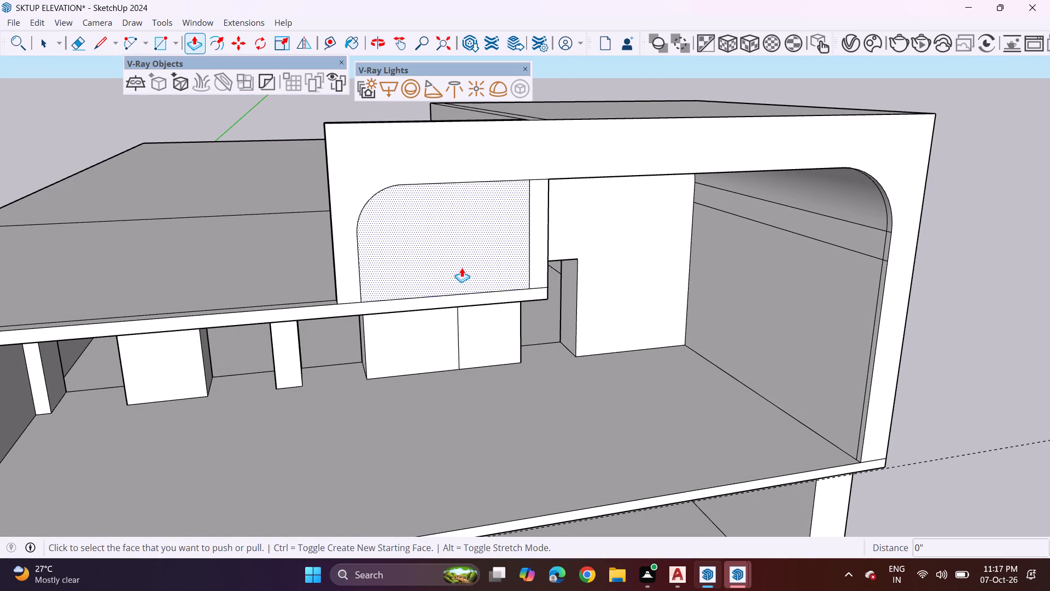
click(462, 268)
click(450, 240)
middle_drag(533, 264, 462, 206)
scroll(458, 199, down, 2)
middle_drag(462, 200, 522, 276)
scroll(534, 291, up, 3)
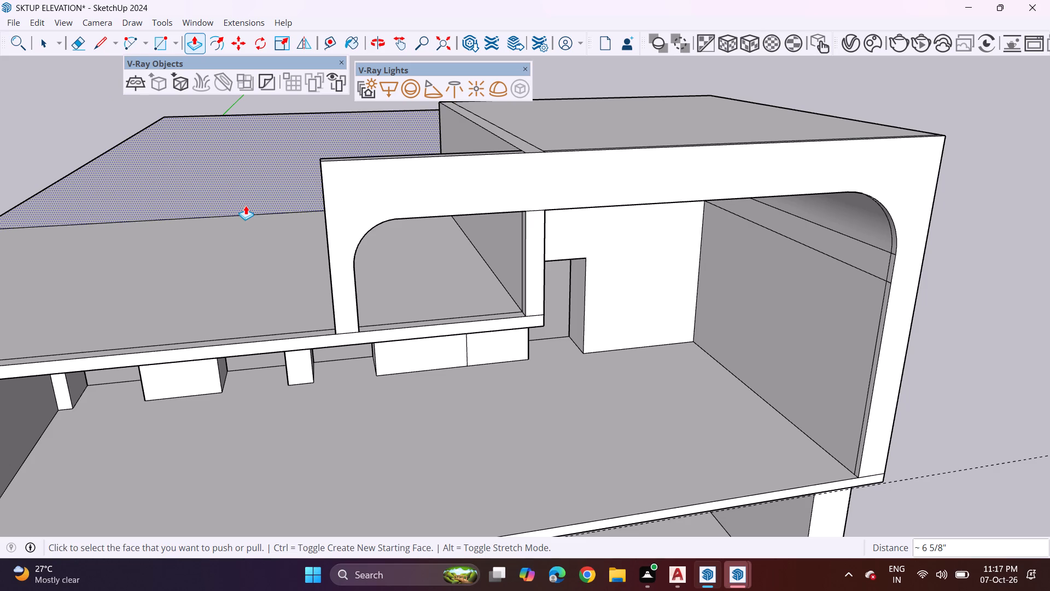
Pull the roof edge strip inside the new opening up 1' 5 1/2" to form a parapet.
middle_drag(443, 279, 418, 282)
scroll(441, 312, up, 1)
click(440, 321)
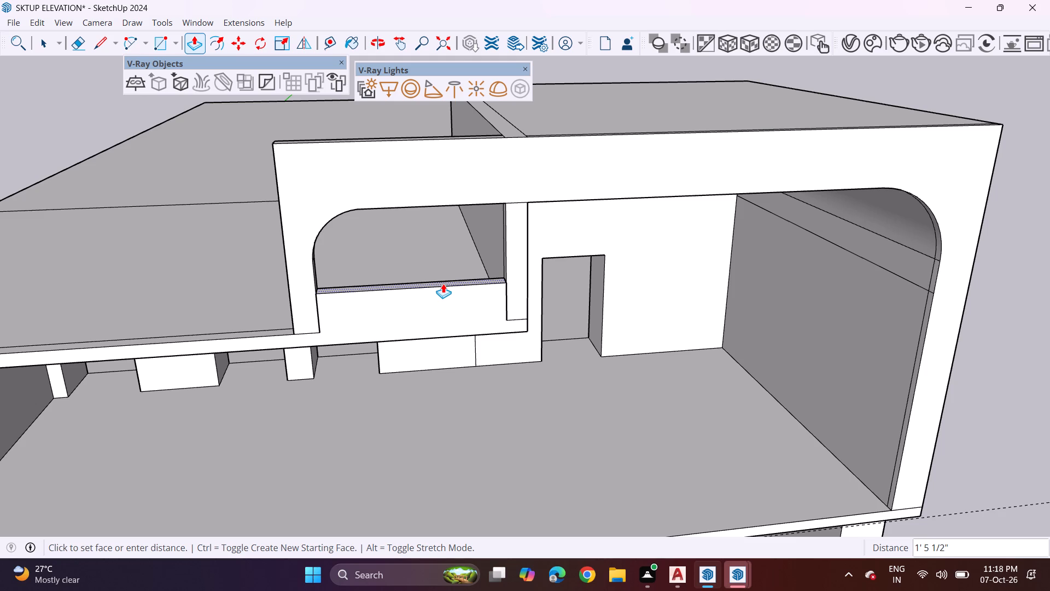
click(443, 283)
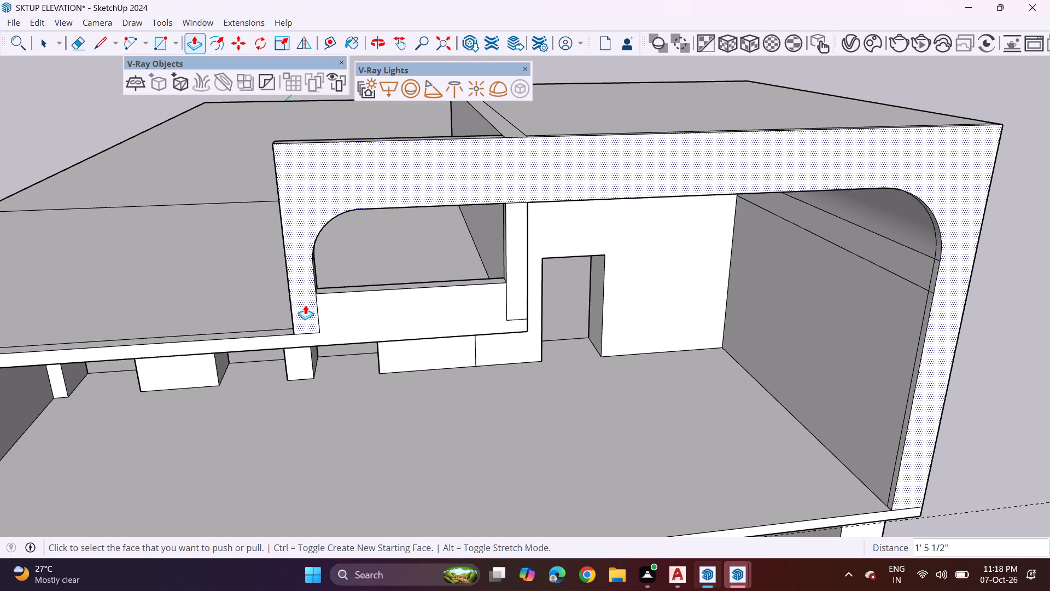
Pull the front face of the round-cornered upper frame outward about 6 1/4".
click(305, 305)
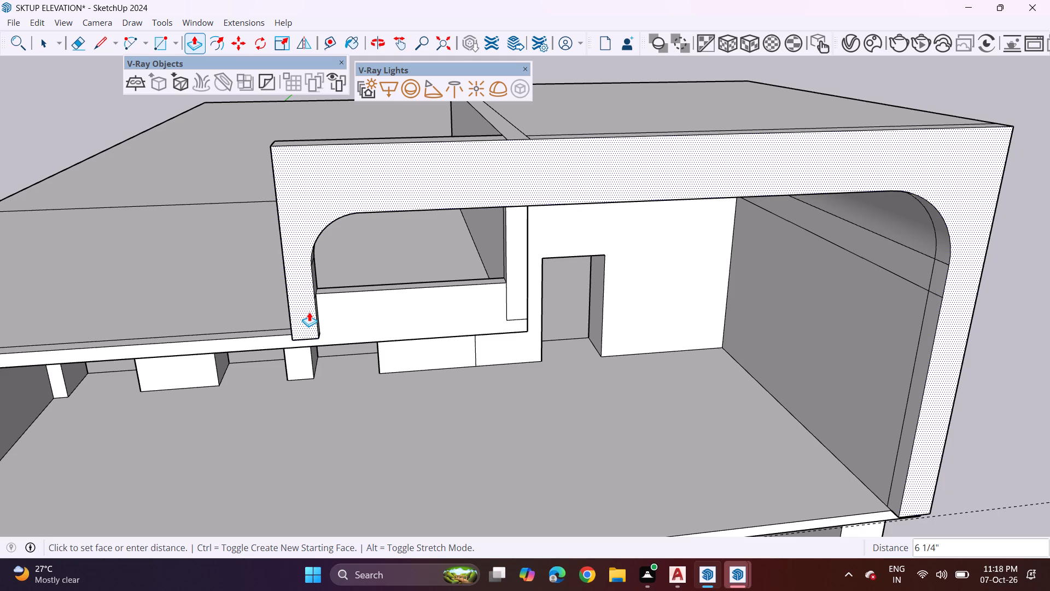
click(309, 312)
Pull the ground-floor ceiling's underside down about 1' 5/16" to deepen the slab between the storeys into a beam.
middle_drag(666, 338, 580, 184)
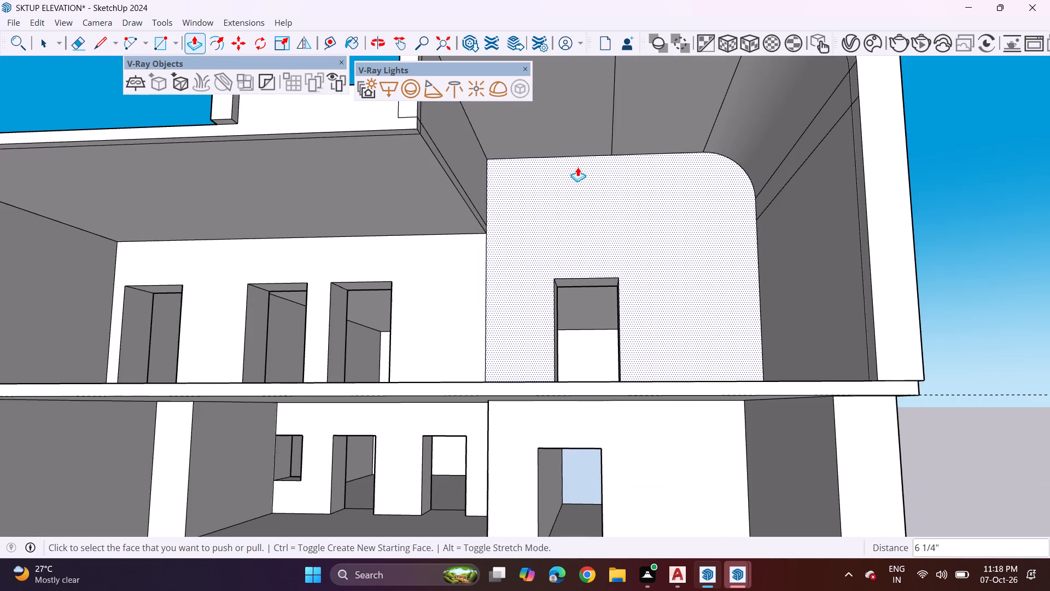
scroll(584, 256, down, 5)
middle_drag(536, 292, 600, 277)
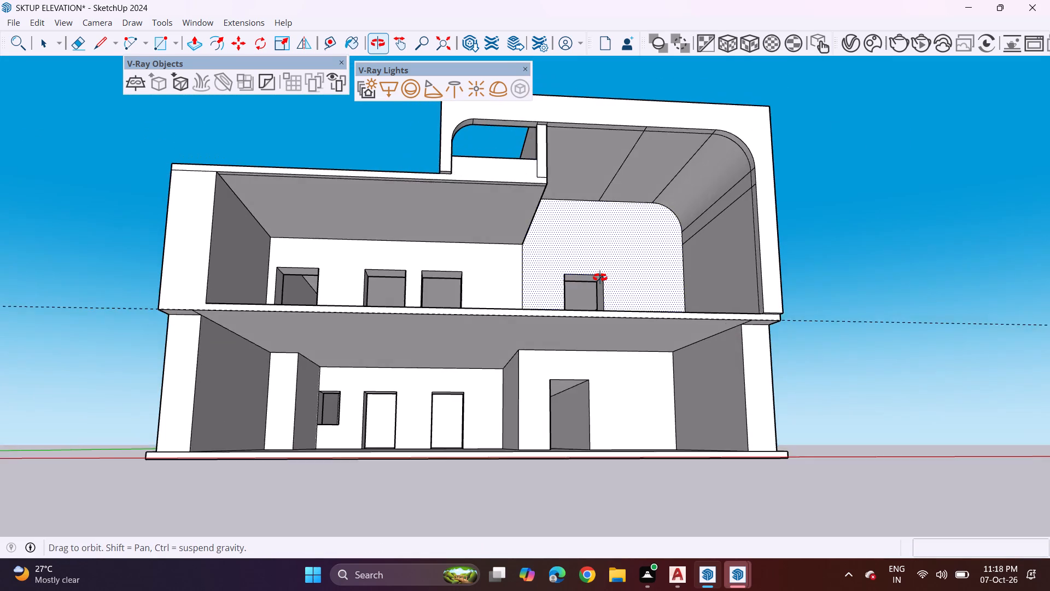
middle_drag(600, 277, 600, 288)
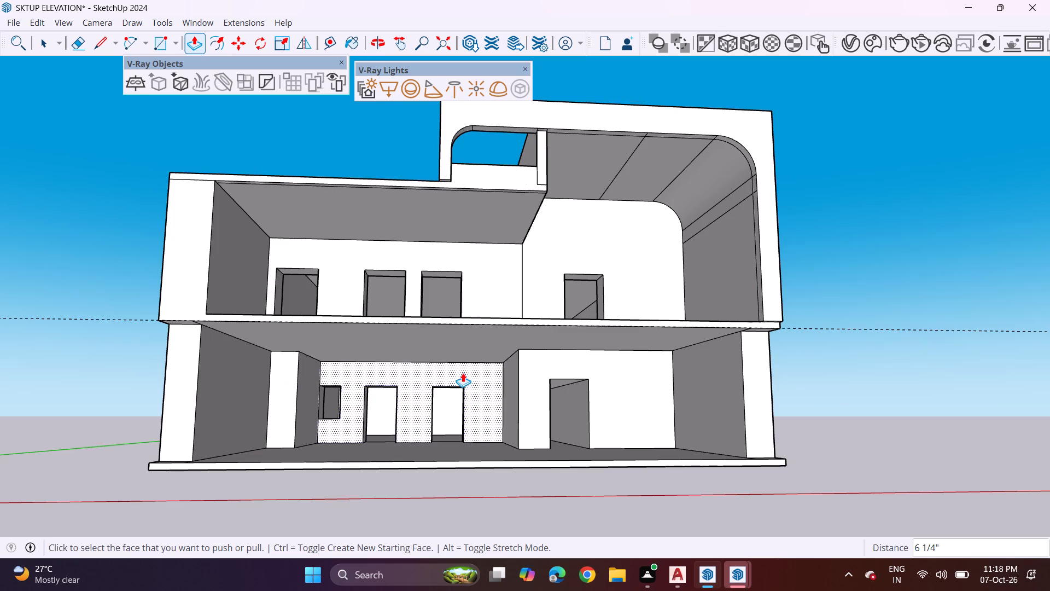
shift+middle_drag(463, 373, 449, 328)
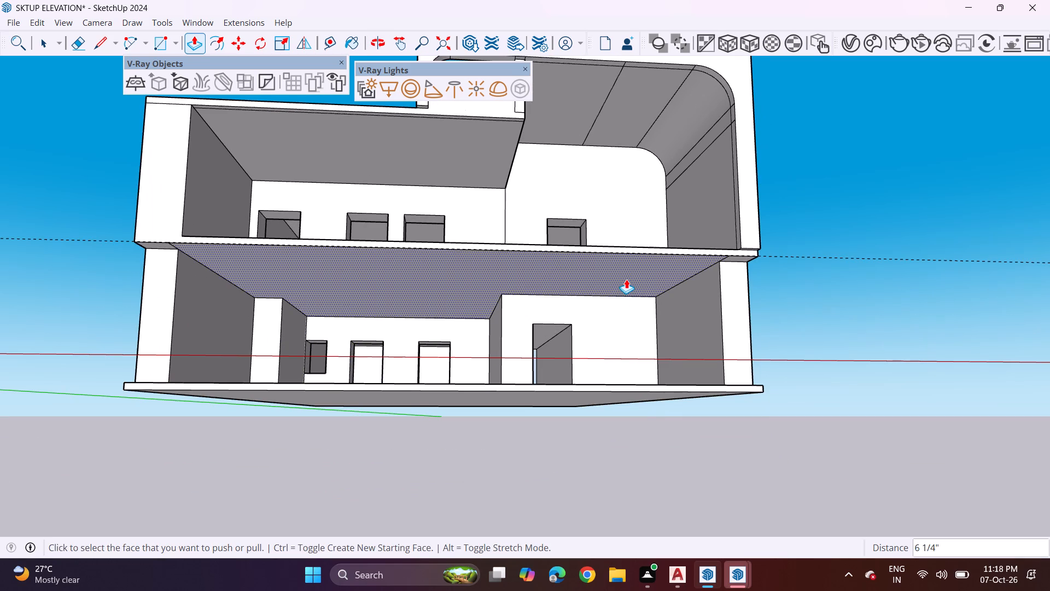
scroll(626, 279, up, 1)
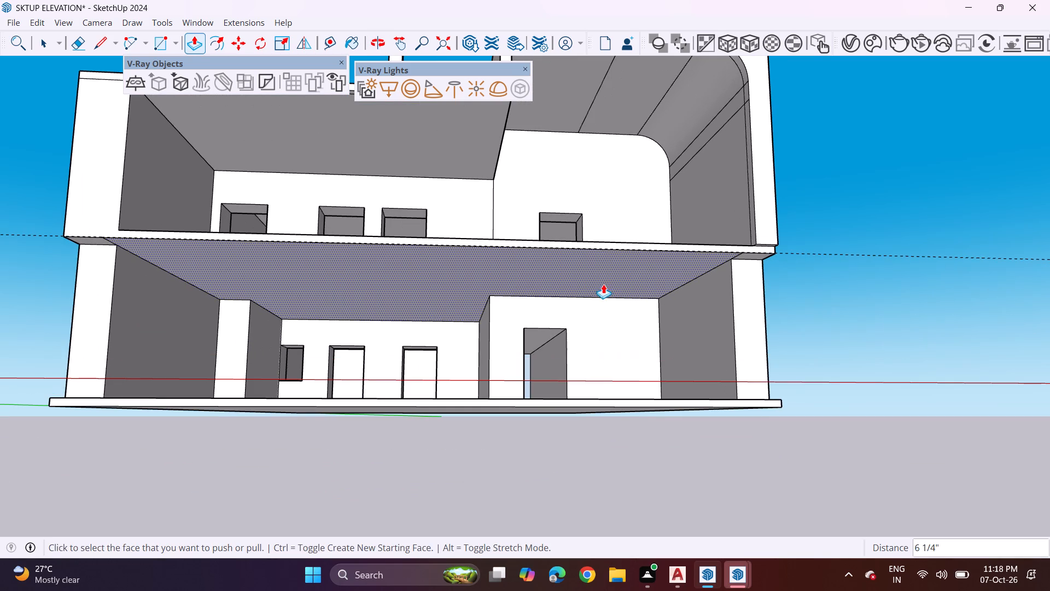
click(462, 277)
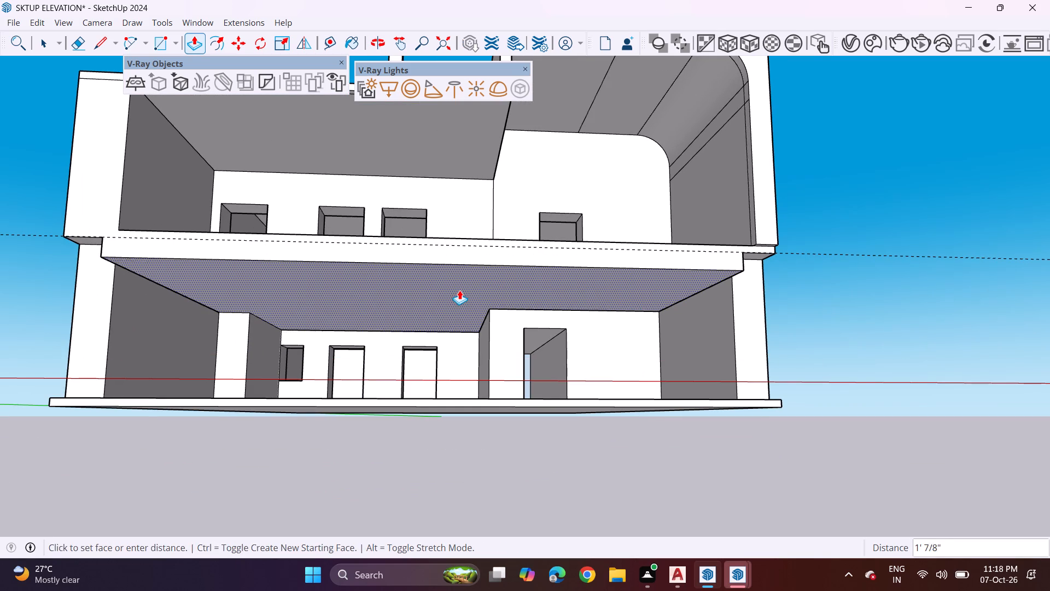
click(460, 289)
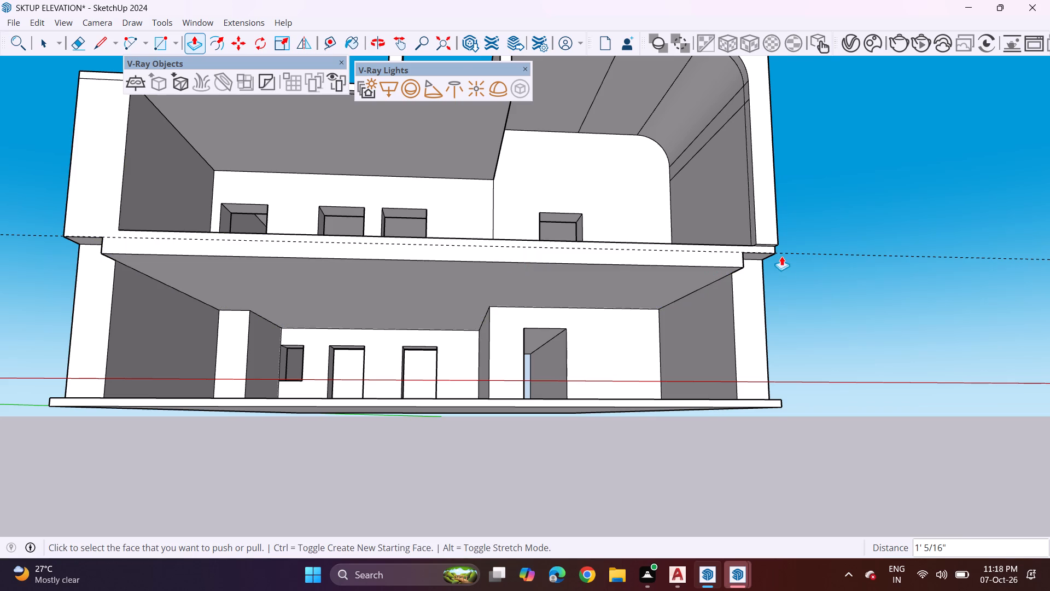
Extend the slab underside beside the column below the rounded frame down about 1' 5/16", flush with the new beam's underside.
scroll(777, 252, up, 5)
click(740, 254)
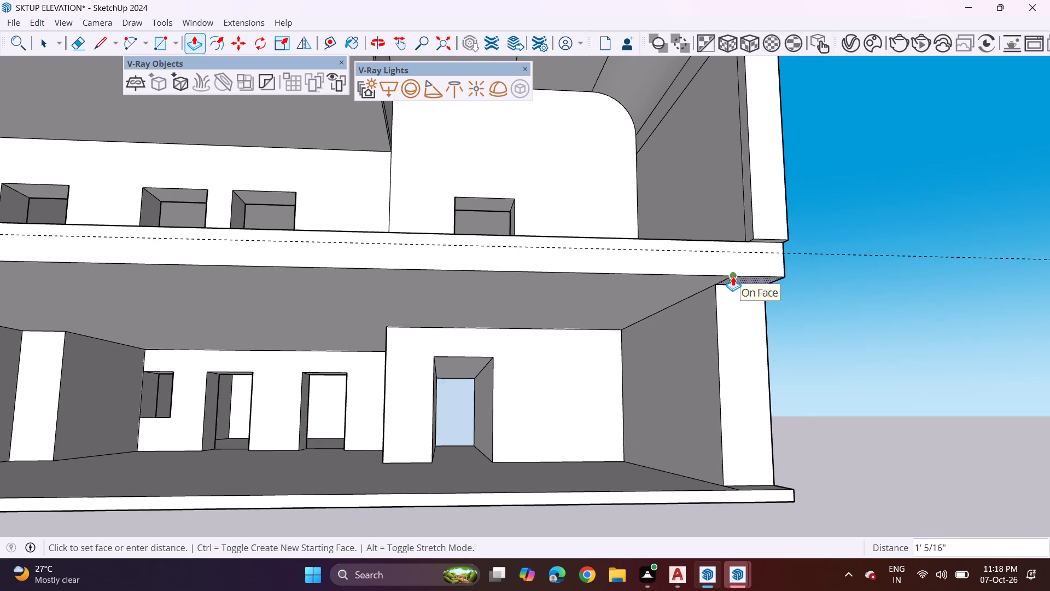
click(733, 276)
Extend the bottom of the projecting frame's long outer leg down about 1' 6 5/16" to the beam's lower edge.
scroll(761, 247, up, 1)
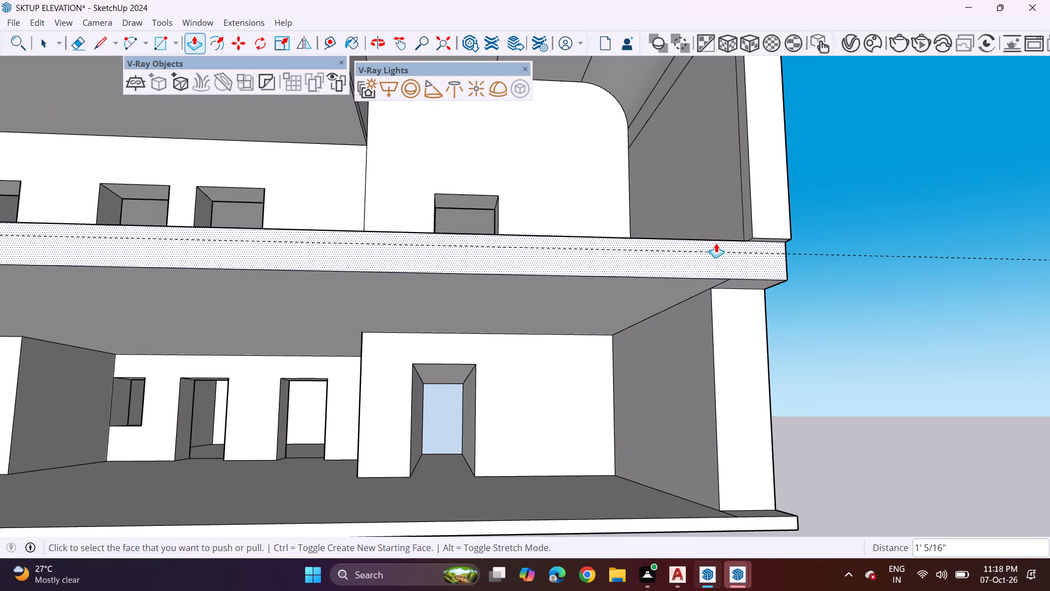
scroll(796, 220, up, 3)
middle_drag(782, 239, 758, 160)
click(739, 237)
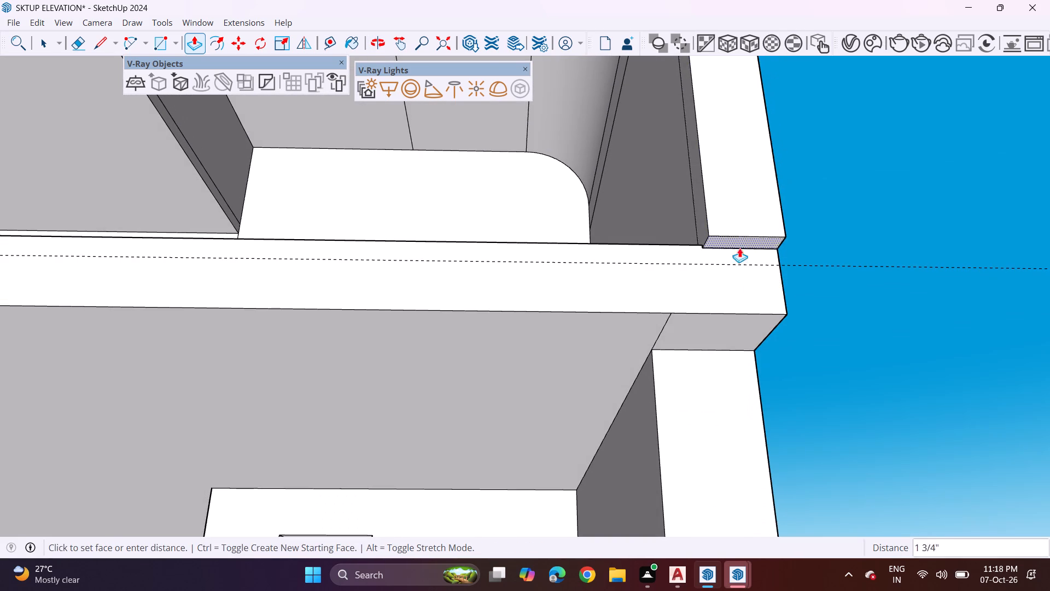
click(635, 315)
Extend the slab underside above the opposite outer column down, flush with the beam's underside.
scroll(507, 264, down, 3)
scroll(460, 264, down, 3)
middle_drag(414, 243, 447, 399)
scroll(442, 374, down, 4)
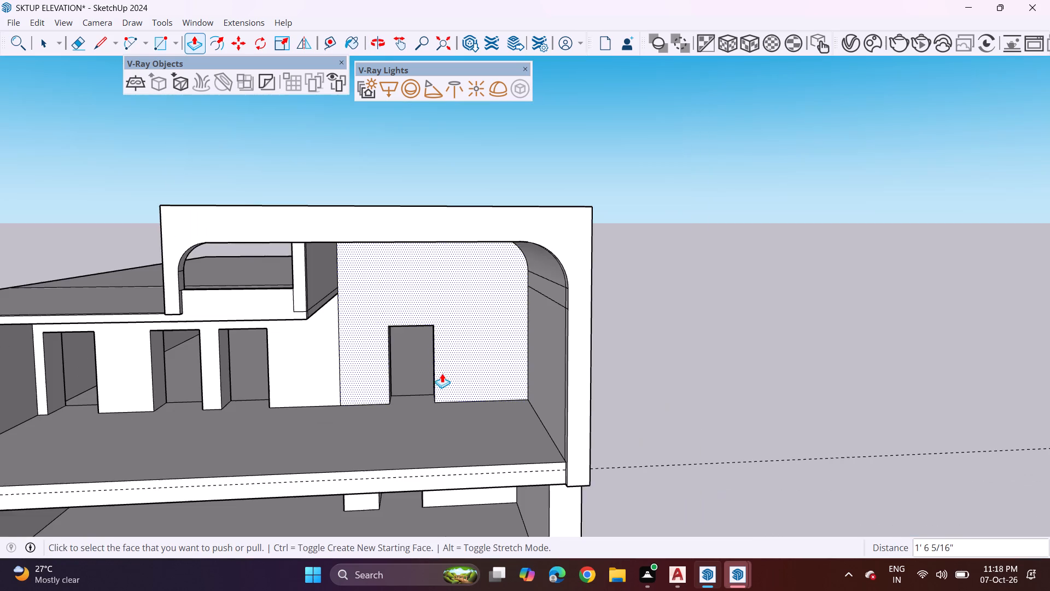
shift+middle_drag(435, 374, 555, 218)
scroll(628, 208, down, 2)
middle_drag(626, 213, 575, 193)
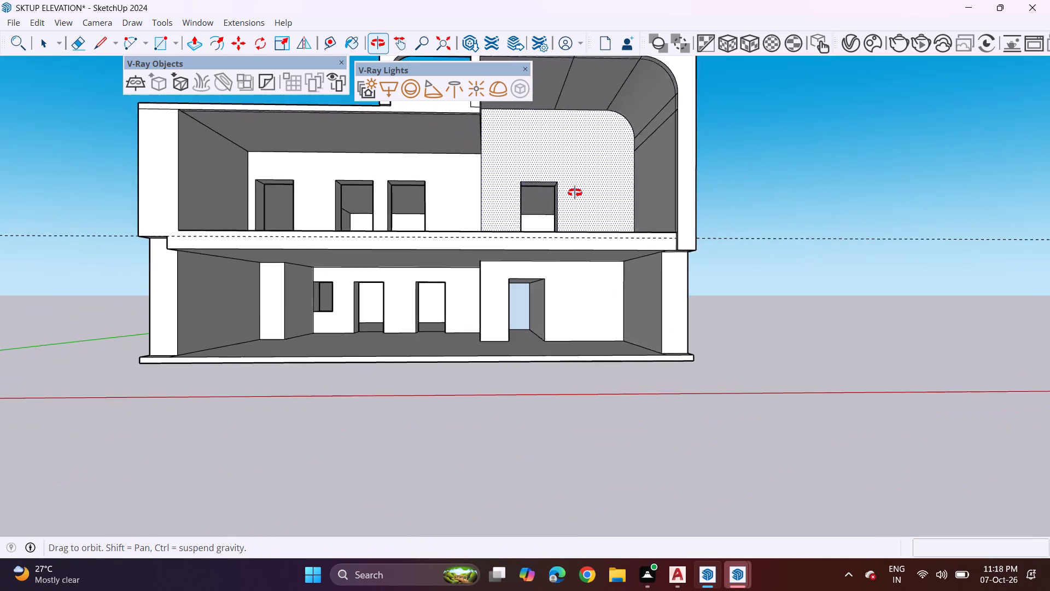
middle_drag(575, 193, 589, 198)
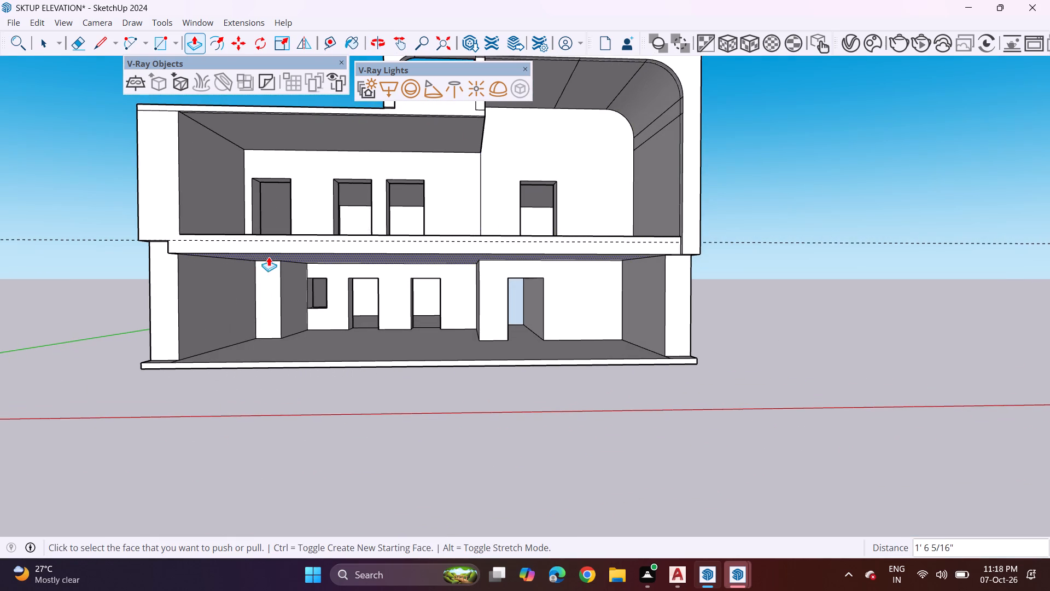
middle_drag(249, 260, 360, 231)
scroll(238, 202, up, 9)
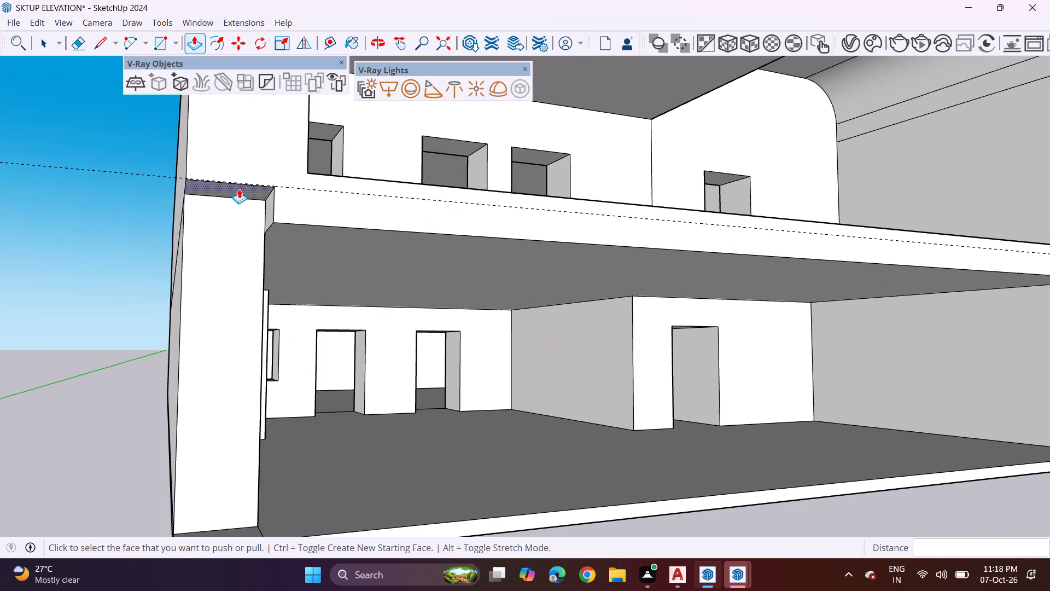
double_click(239, 189)
Erase the short vertical edge separating the parapet from the wall end beside the upper opening.
scroll(511, 207, down, 3)
middle_drag(687, 216, 601, 236)
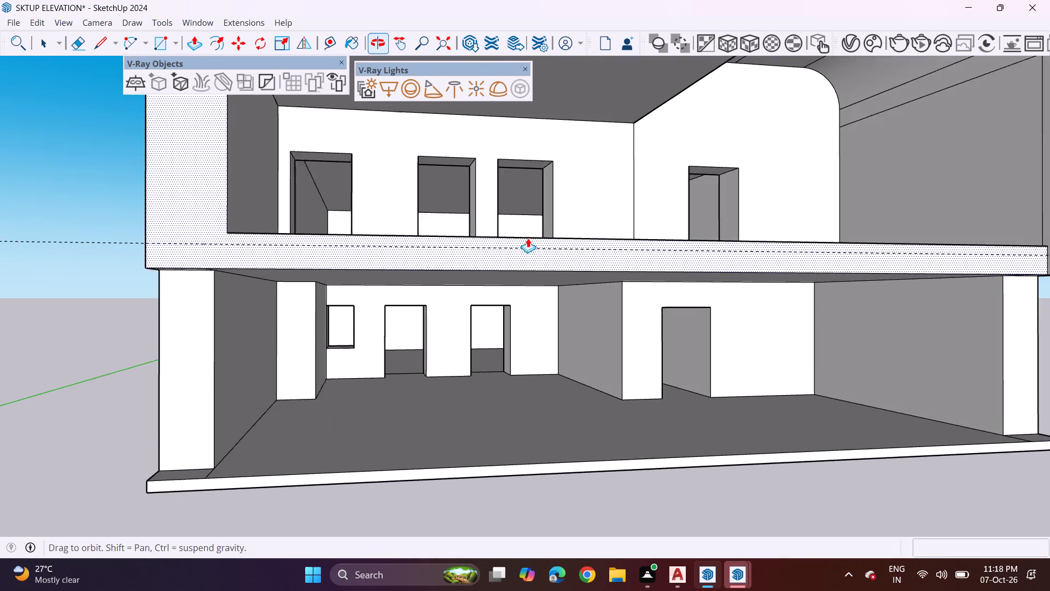
scroll(441, 249, down, 8)
middle_drag(708, 207, 651, 245)
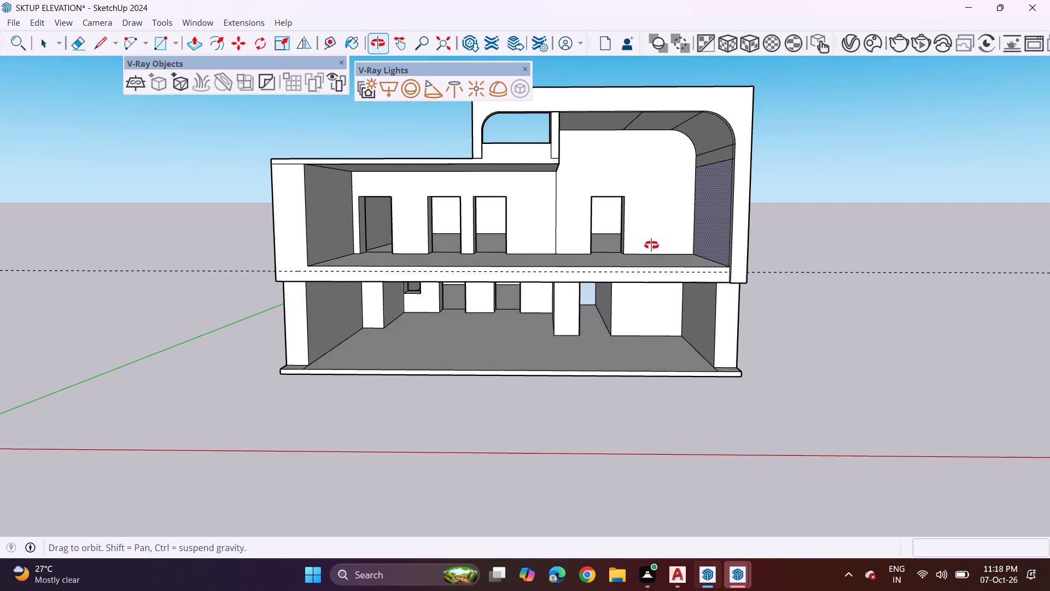
middle_drag(651, 245, 674, 231)
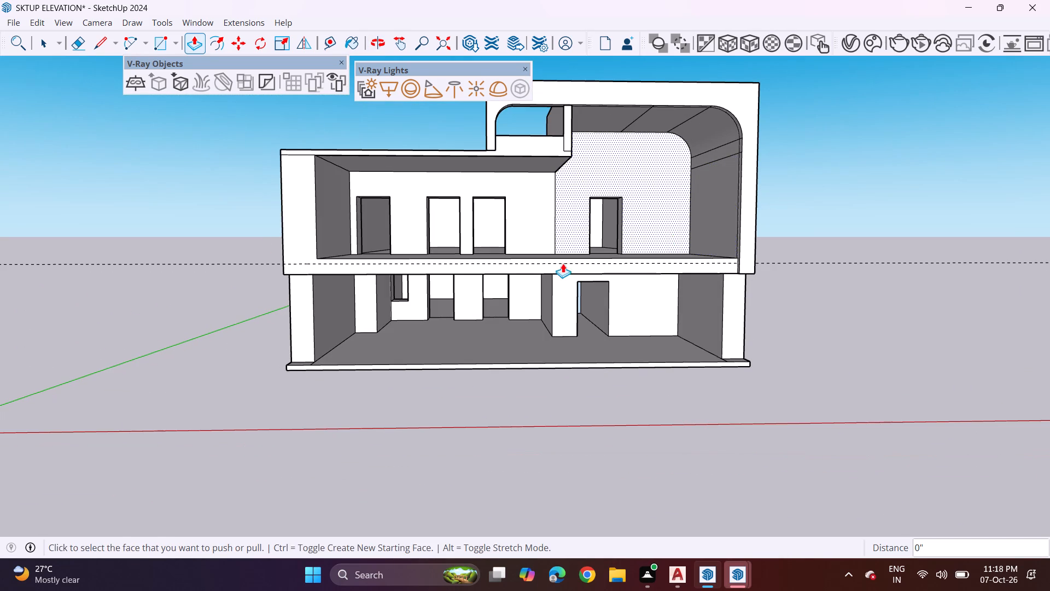
middle_drag(547, 249, 538, 326)
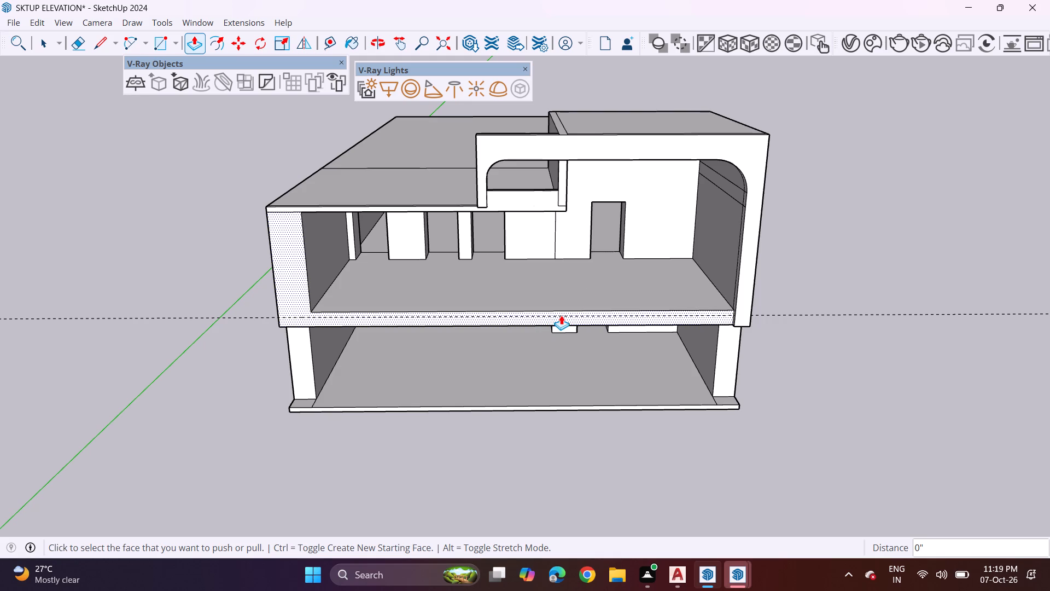
middle_drag(599, 199, 574, 129)
scroll(534, 146, up, 3)
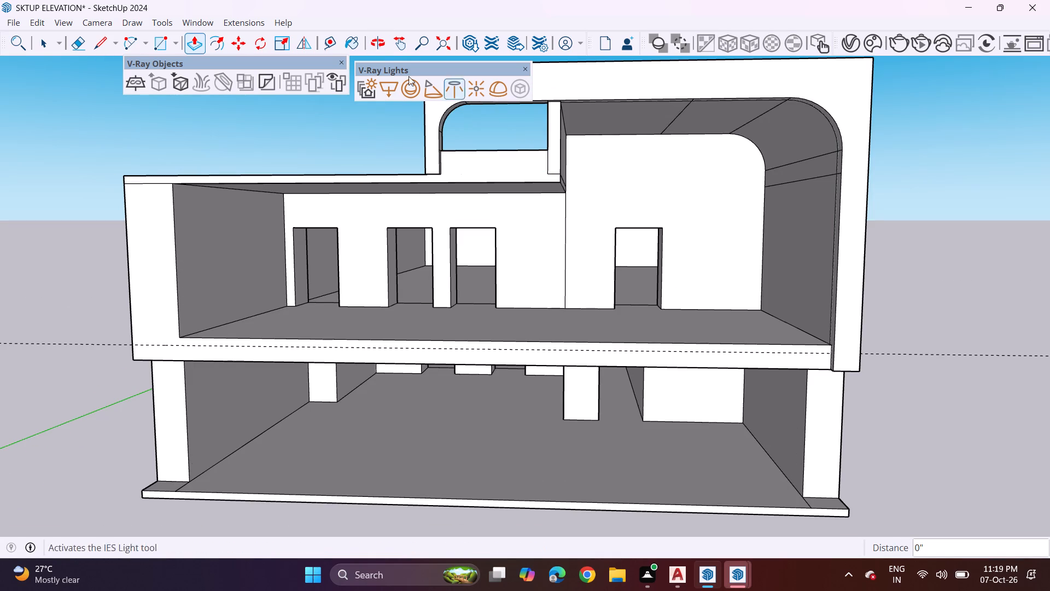
drag(76, 38, 90, 40)
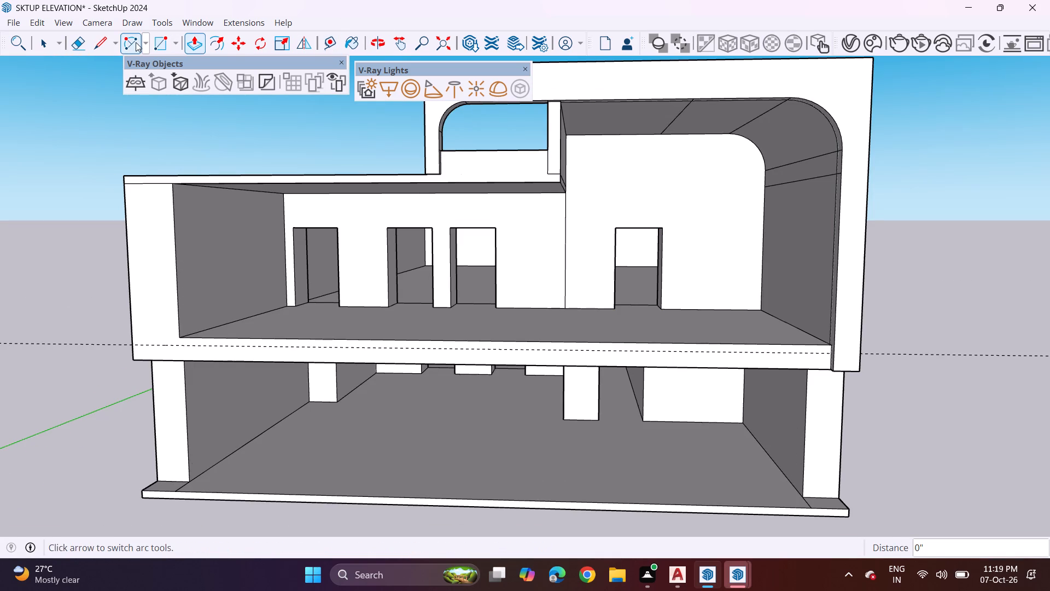
click(78, 48)
scroll(539, 154, up, 4)
click(546, 162)
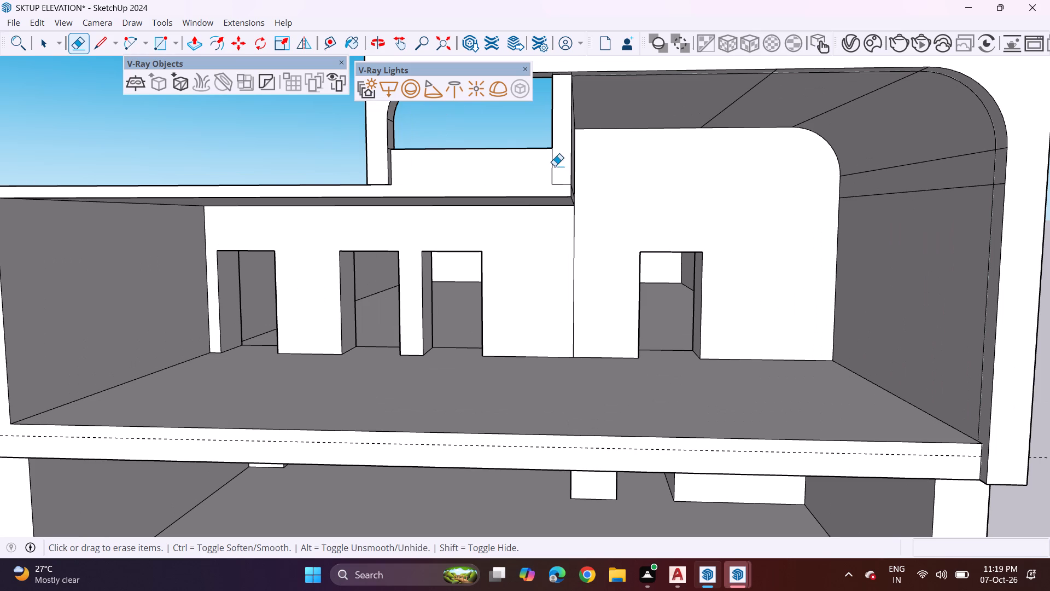
click(555, 166)
click(559, 181)
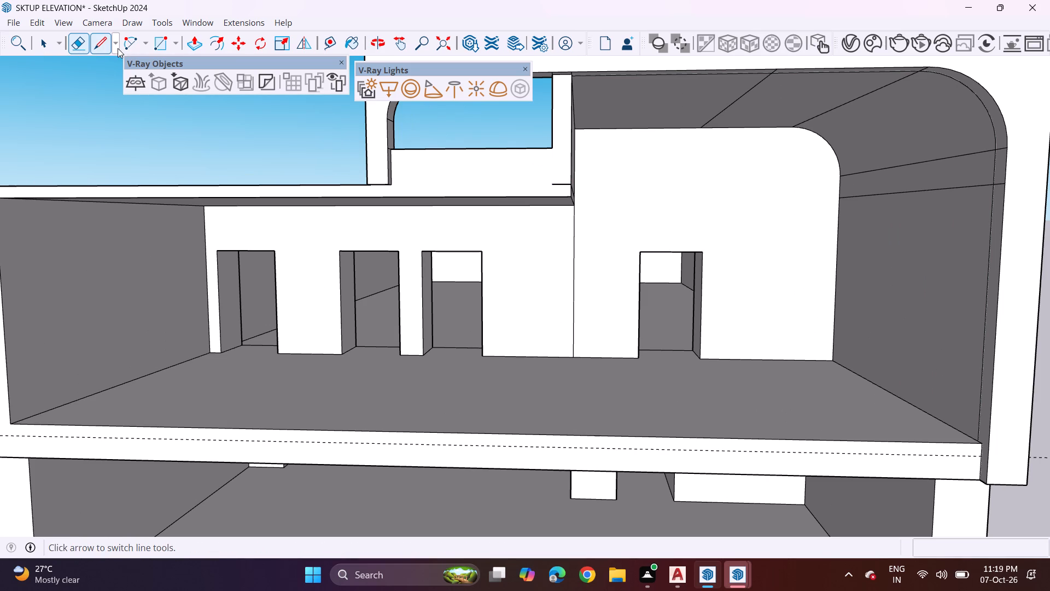
Draw a horizontal line about 7' 5 1/2" long under the parapet, from the frame's short leg base to the wall's outer edge.
click(101, 42)
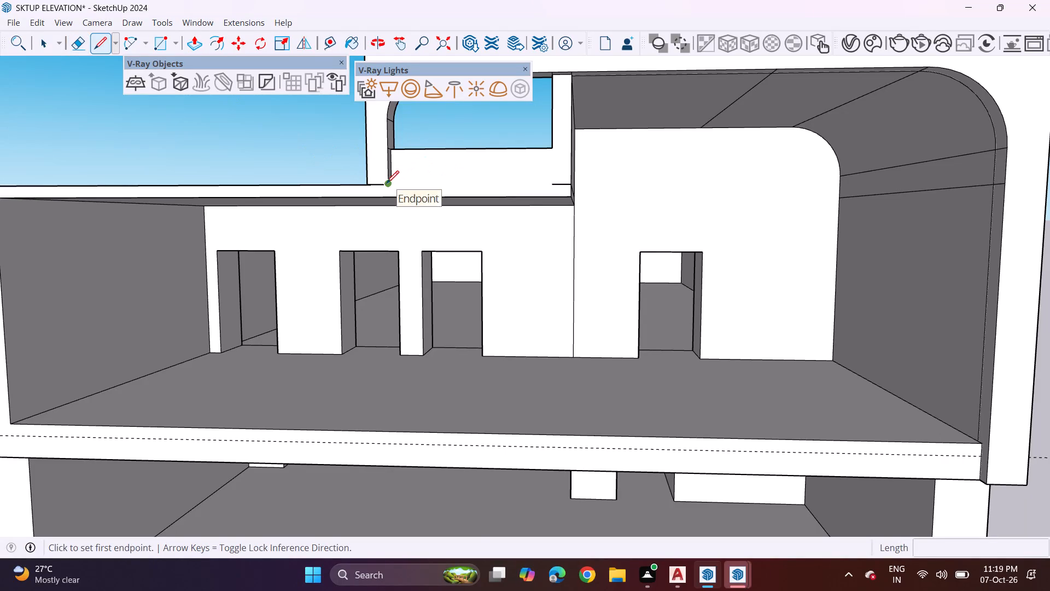
scroll(386, 184, up, 9)
click(400, 186)
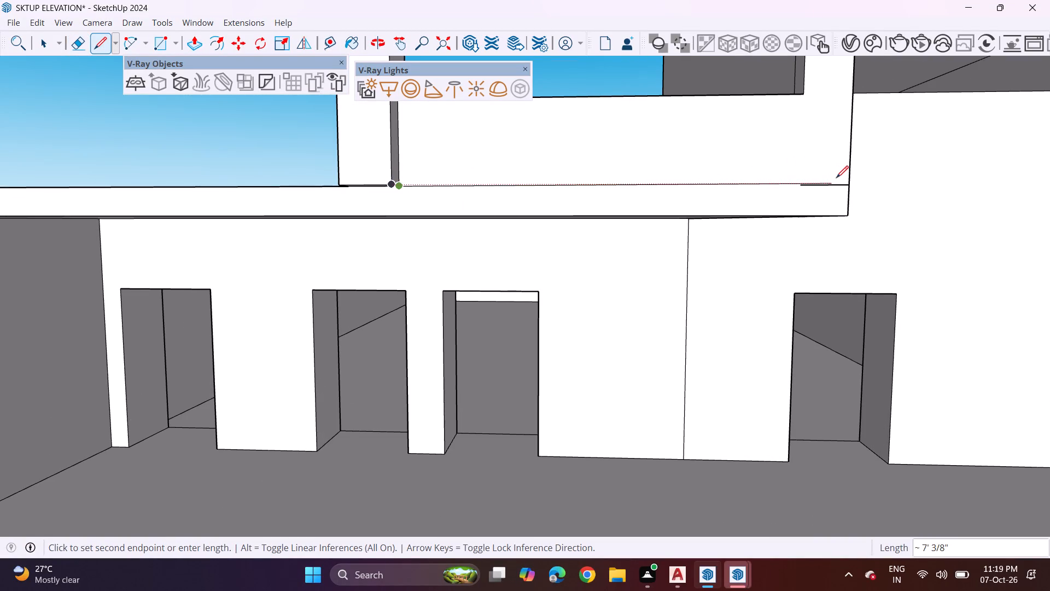
click(852, 180)
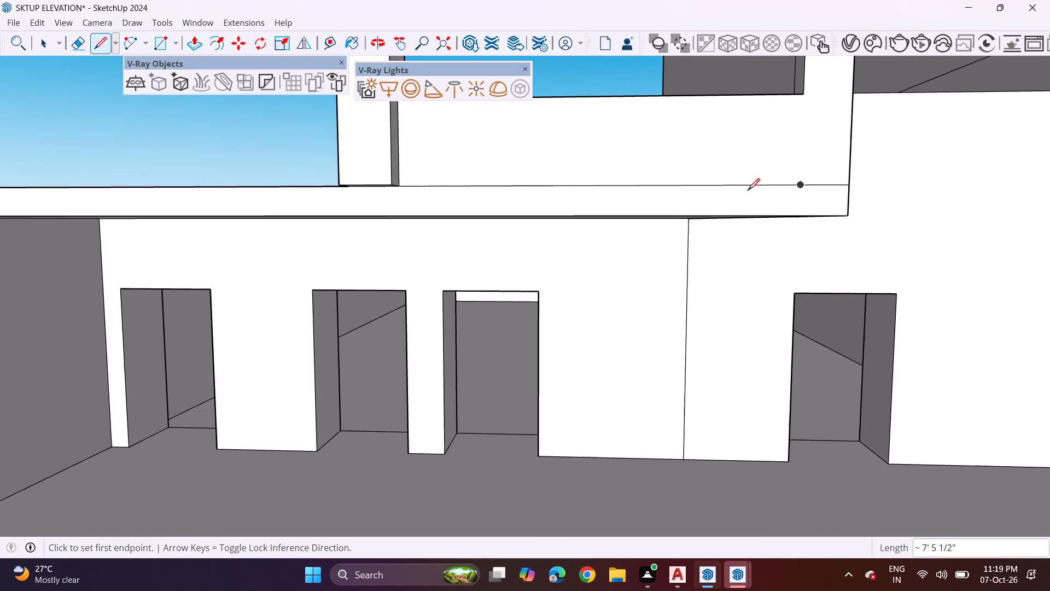
key(space)
Pull the lower roof's front edge strip, from the outer corner to the frame's short leg, up about 2' 1 1/16" as a parapet.
scroll(719, 224, down, 7)
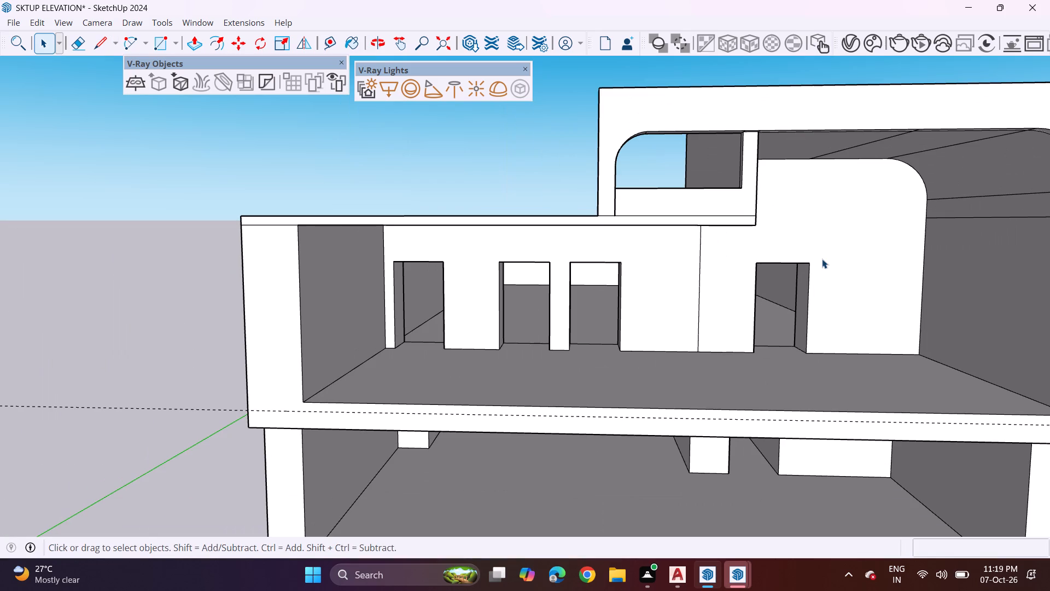
shift+middle_drag(819, 256, 654, 244)
middle_drag(534, 244, 550, 240)
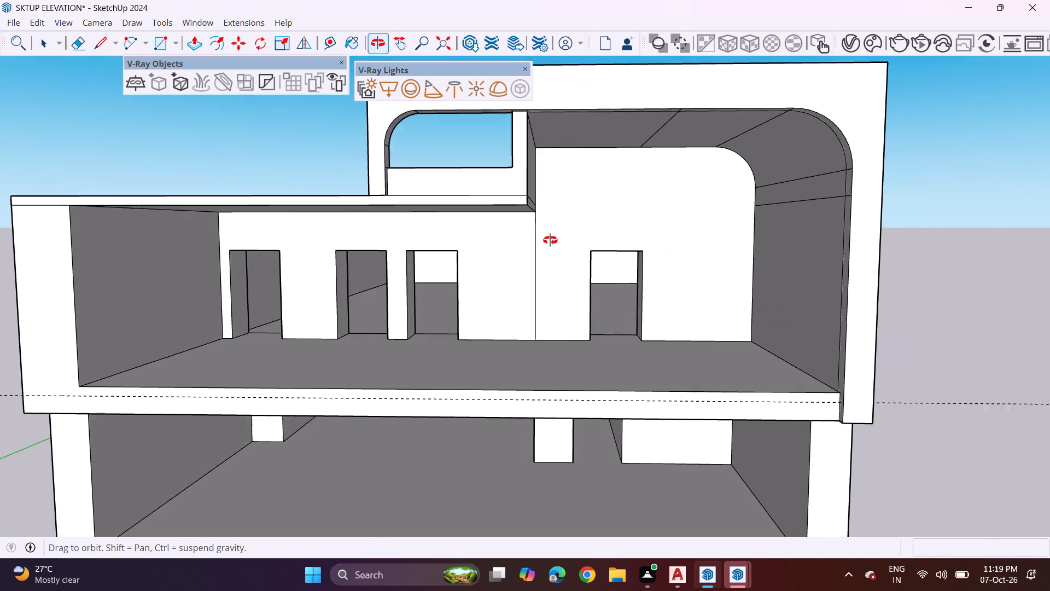
middle_drag(550, 240, 570, 236)
scroll(521, 207, down, 2)
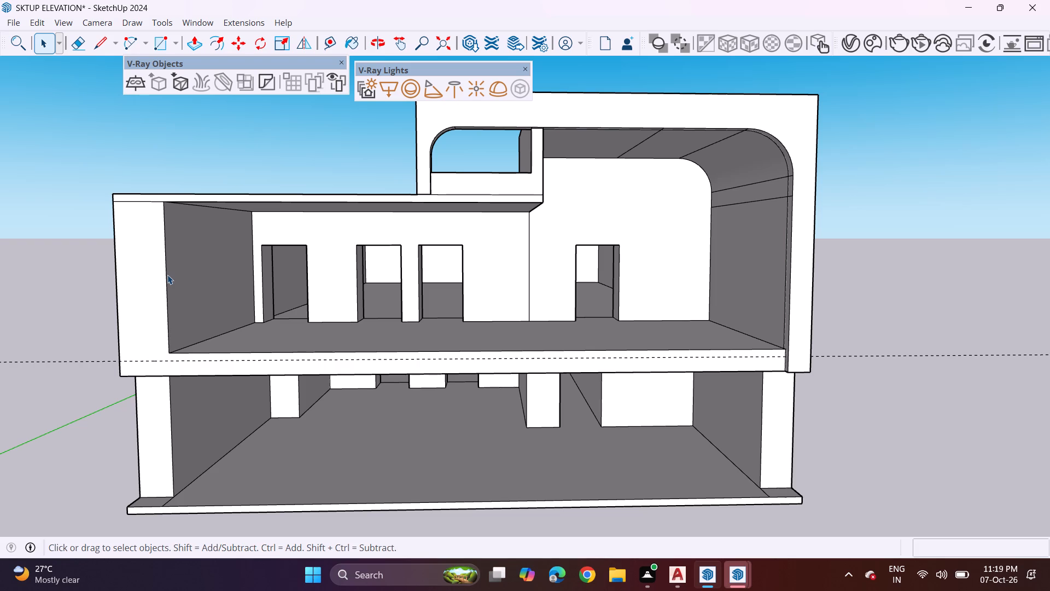
middle_drag(183, 180, 199, 190)
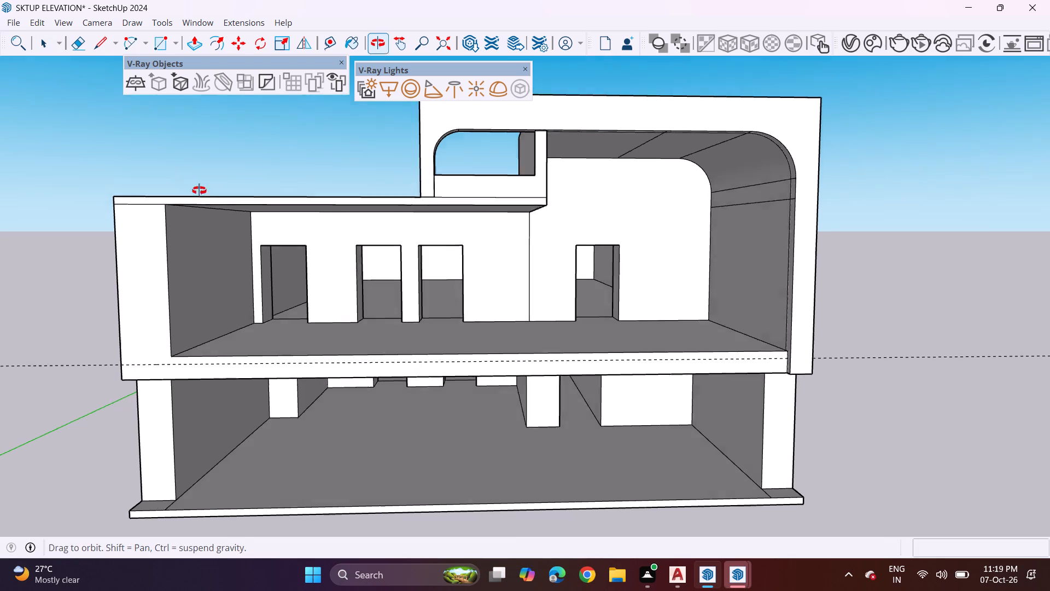
middle_drag(199, 190, 291, 267)
click(102, 42)
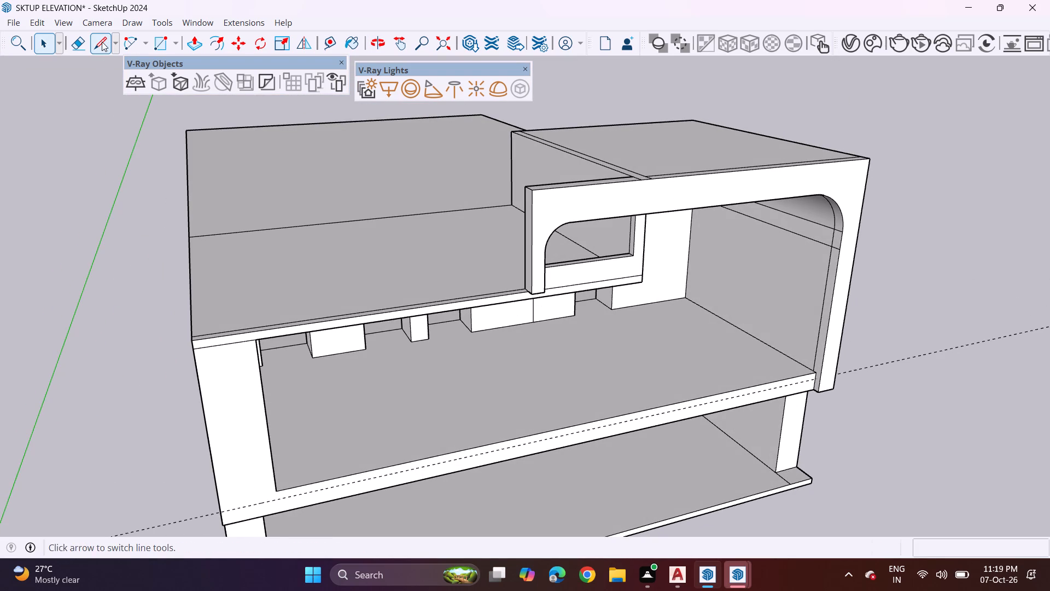
middle_drag(329, 185, 332, 238)
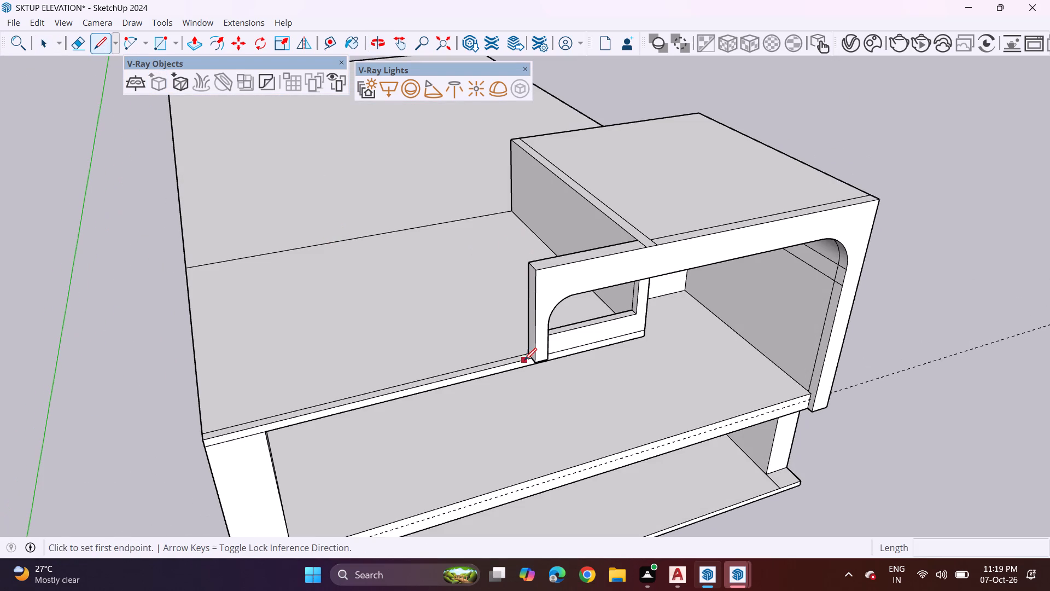
click(186, 39)
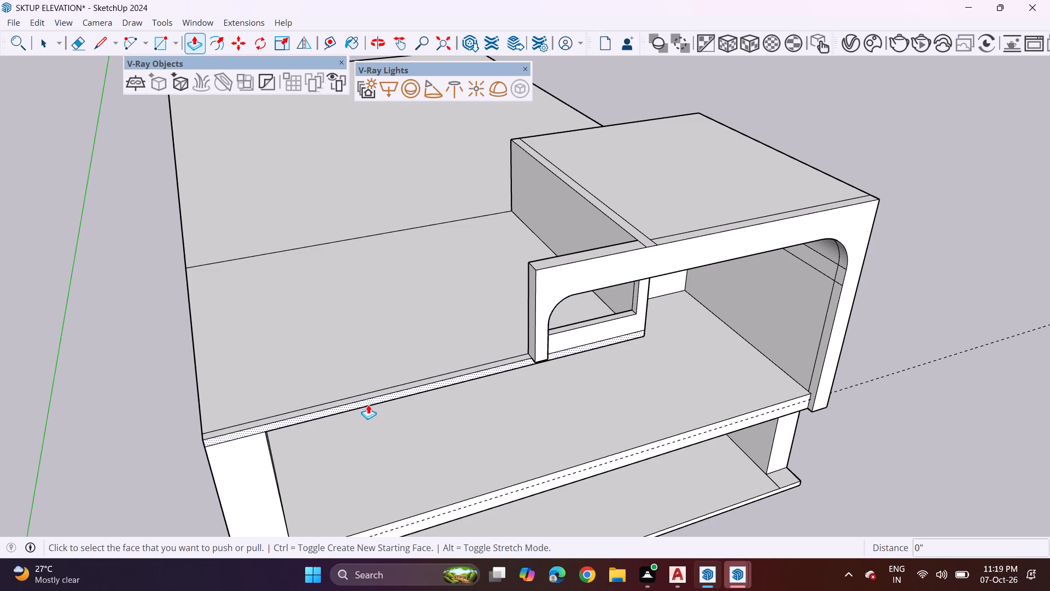
click(369, 396)
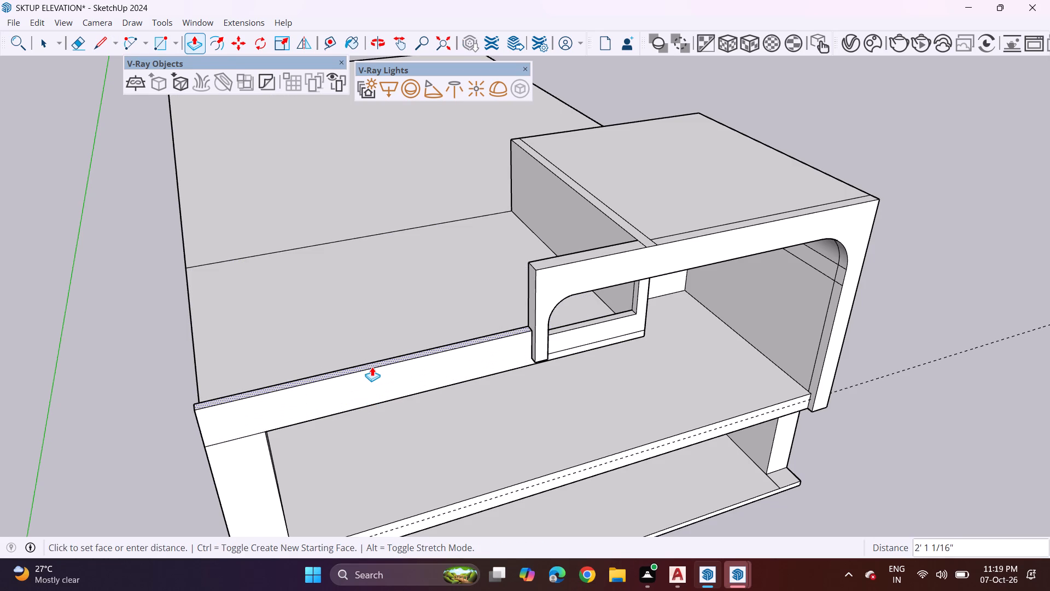
click(372, 367)
middle_drag(477, 360, 393, 295)
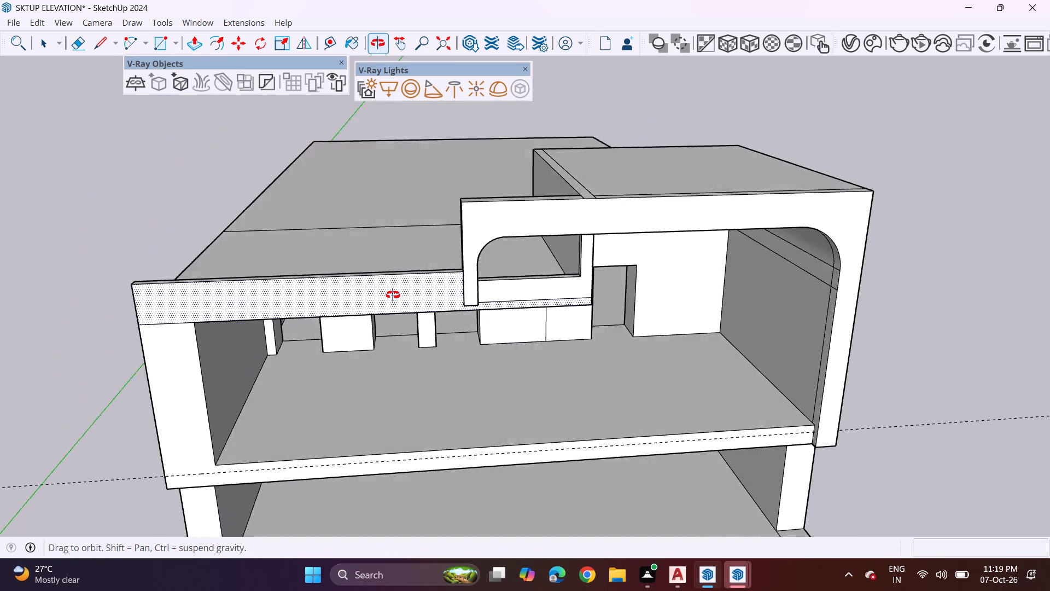
Draw two horizontal lines across the upper back wall, about 16' 9 1/16" from the corner curve's lower end and 16' 4 1/8" from its midpoint.
middle_drag(393, 295, 367, 228)
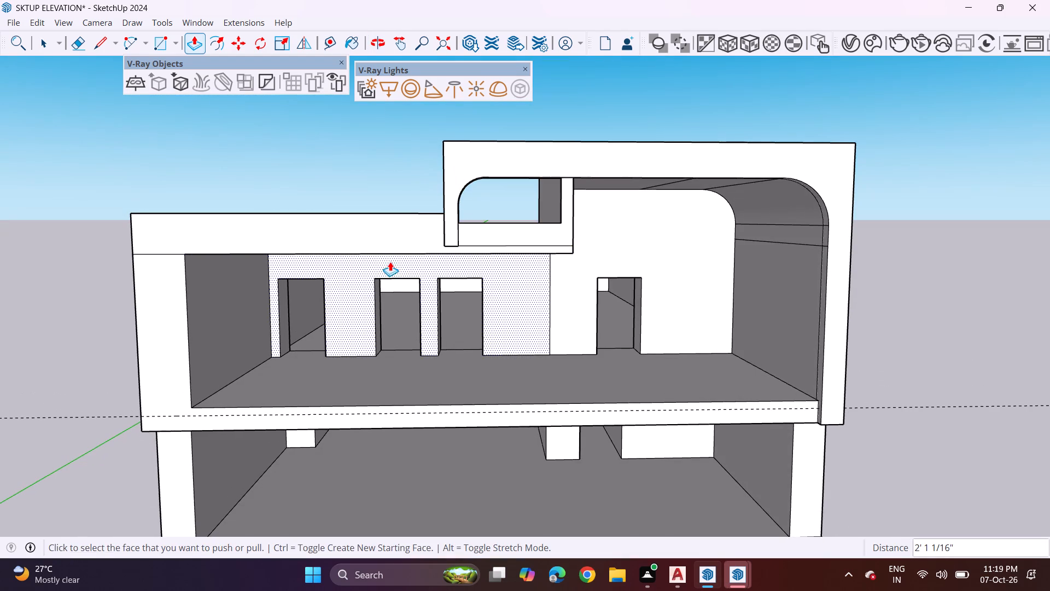
middle_drag(657, 292, 633, 279)
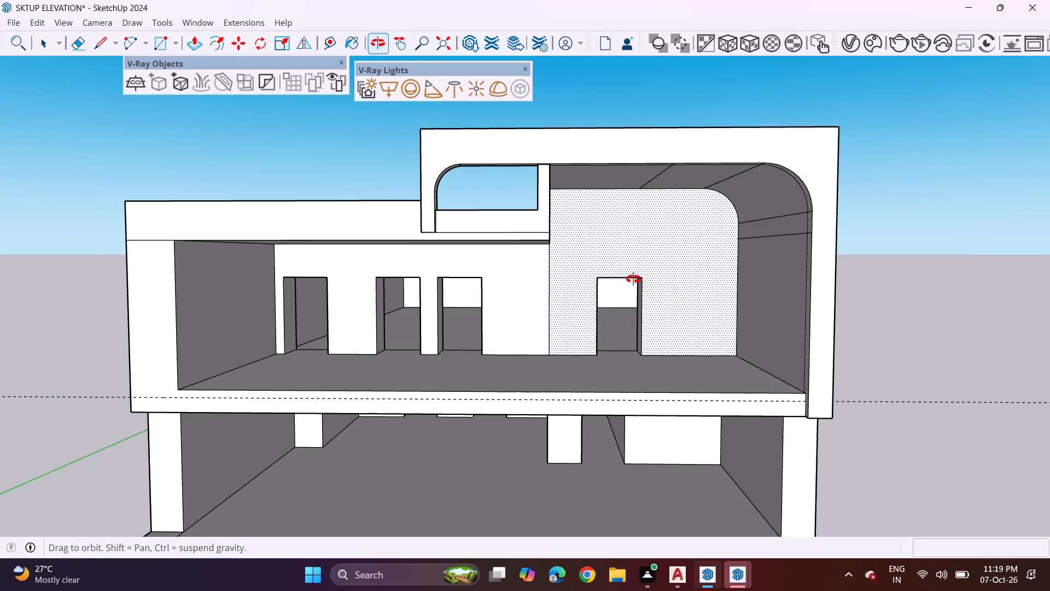
middle_drag(633, 279, 620, 277)
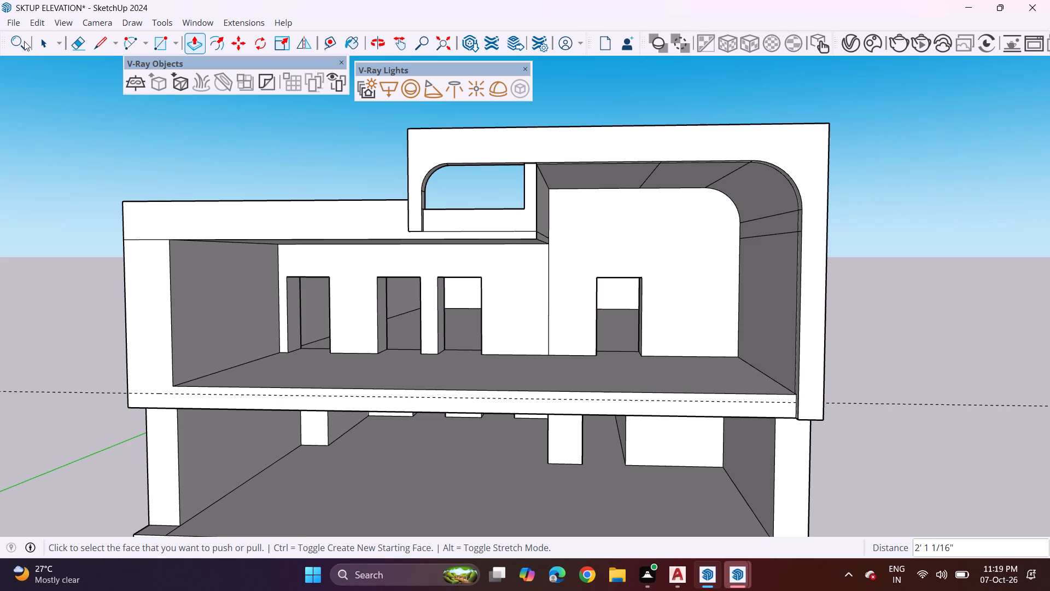
click(102, 45)
scroll(422, 184, up, 3)
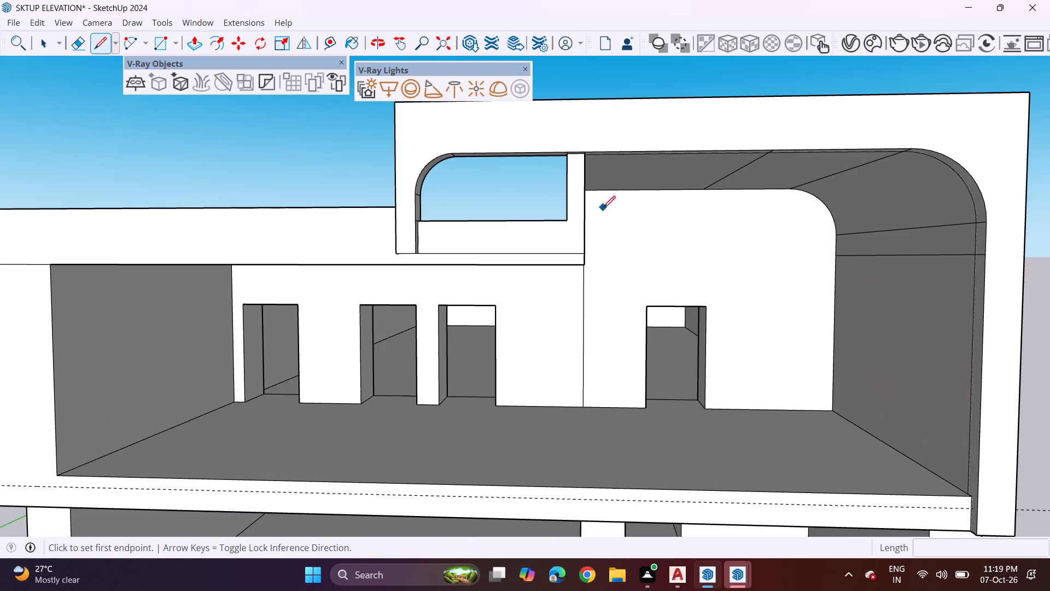
middle_drag(597, 223, 558, 223)
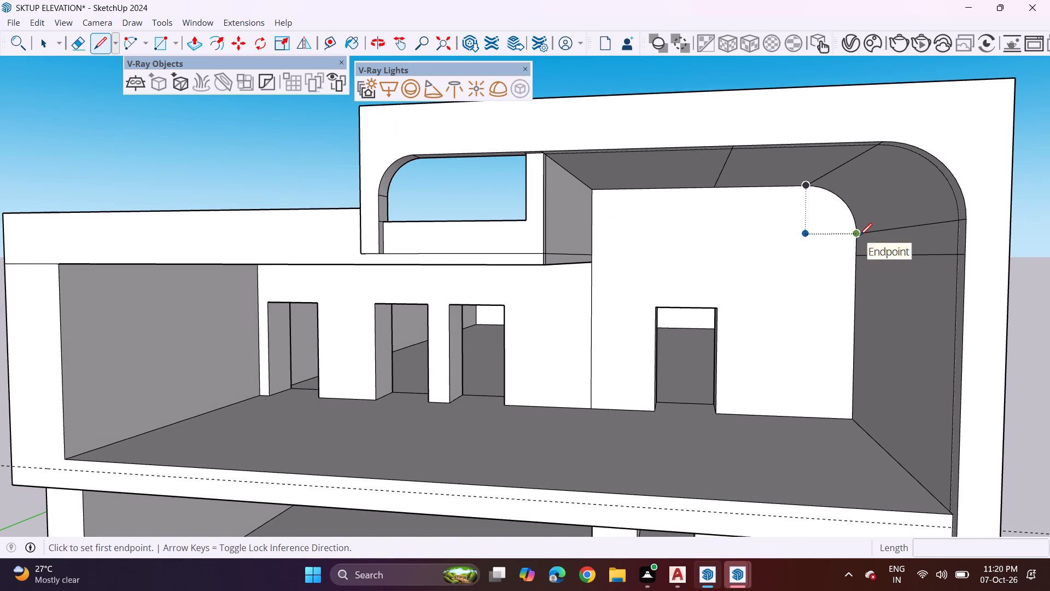
drag(860, 235, 851, 235)
click(593, 239)
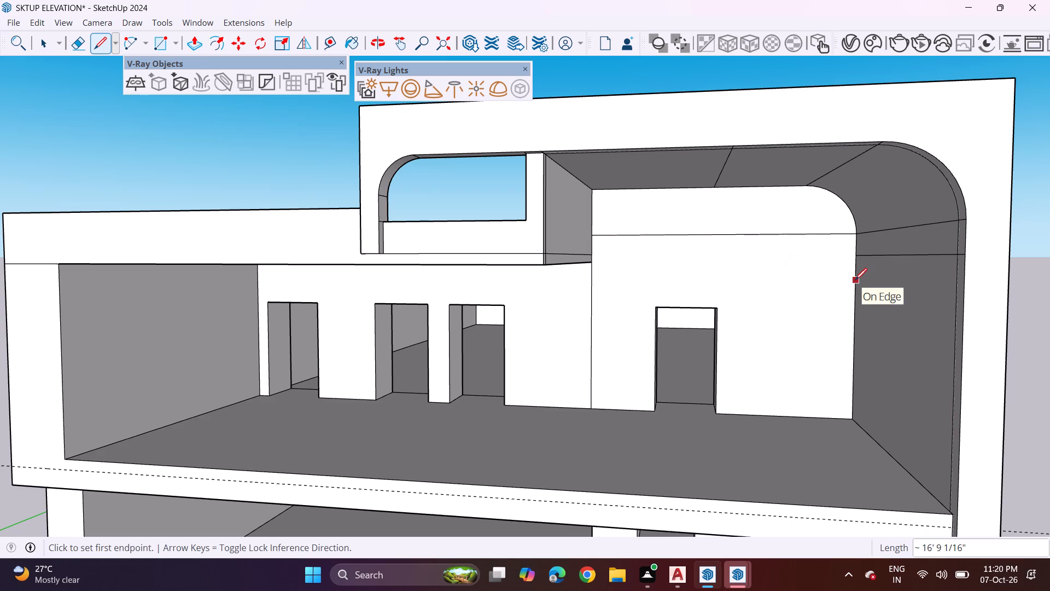
click(849, 209)
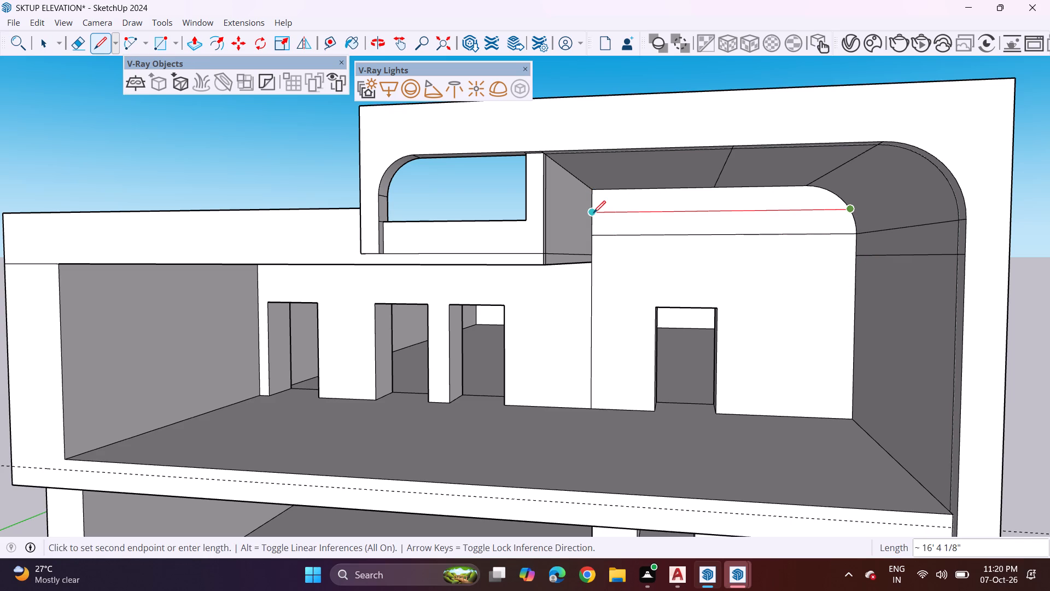
click(593, 213)
Draw three more full-width horizontal lines, about 16' 9 1/16" long, spaced down the back wall between the curve and the door head.
drag(863, 257, 855, 253)
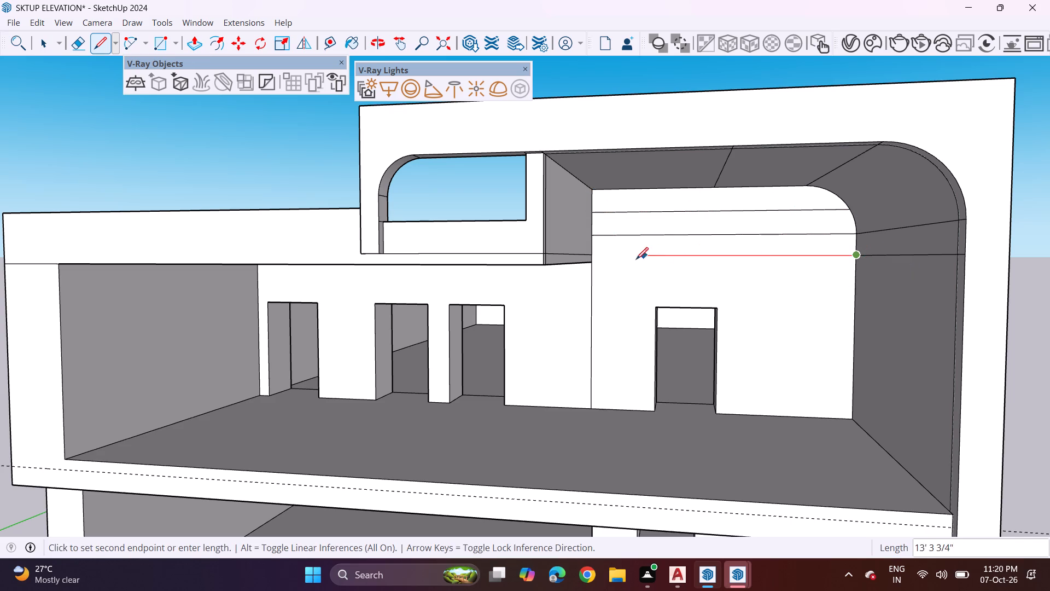
scroll(594, 259, up, 5)
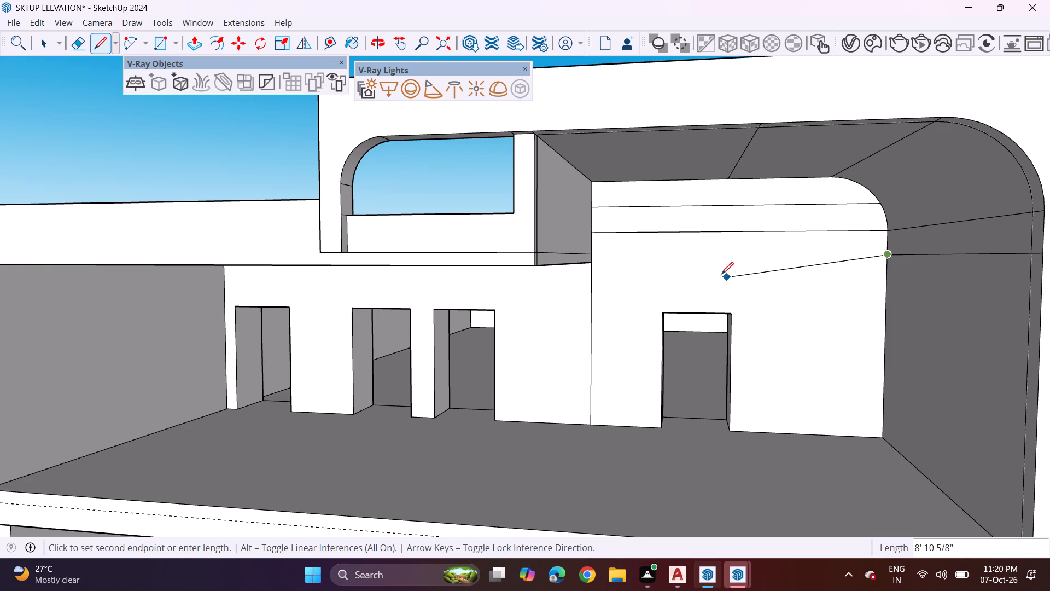
click(590, 254)
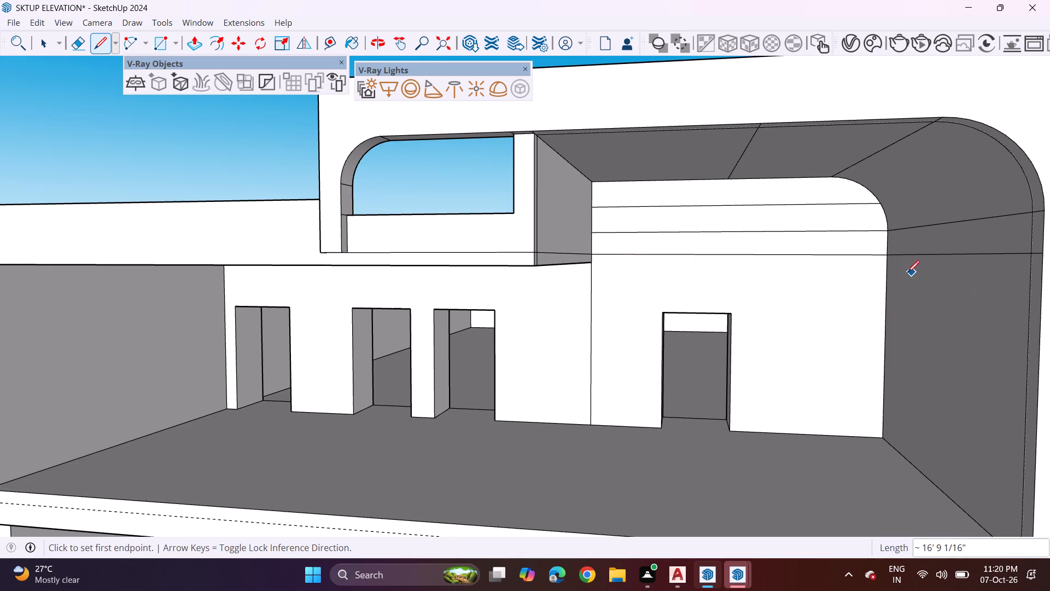
click(890, 275)
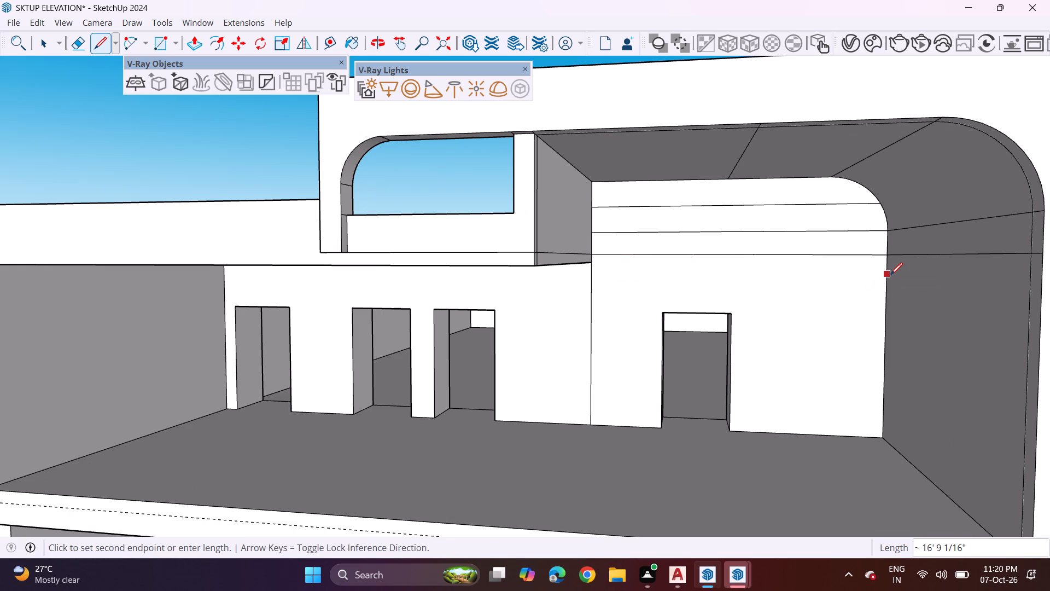
click(585, 273)
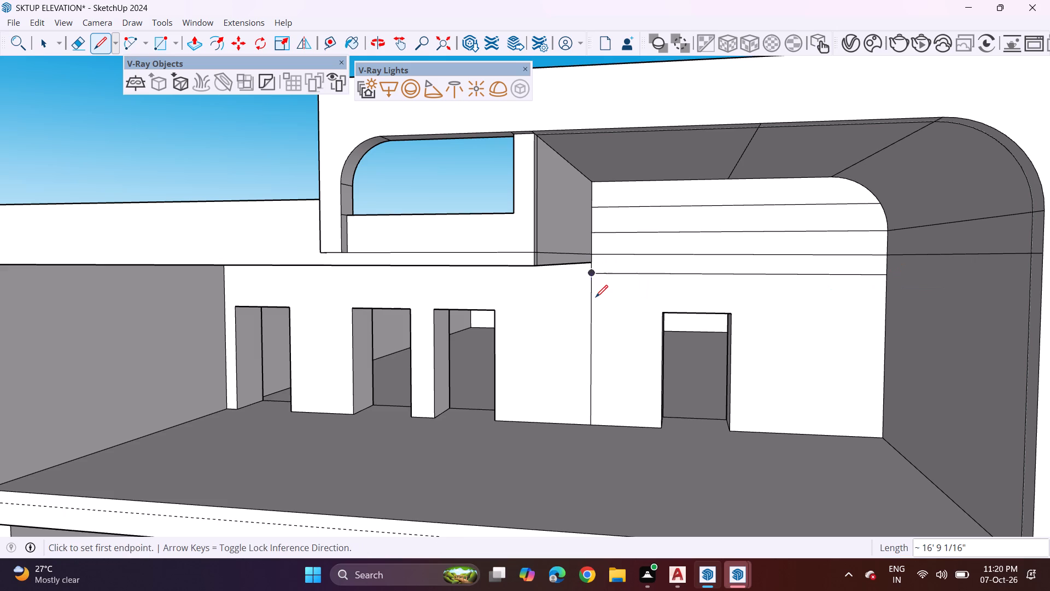
click(596, 298)
click(882, 297)
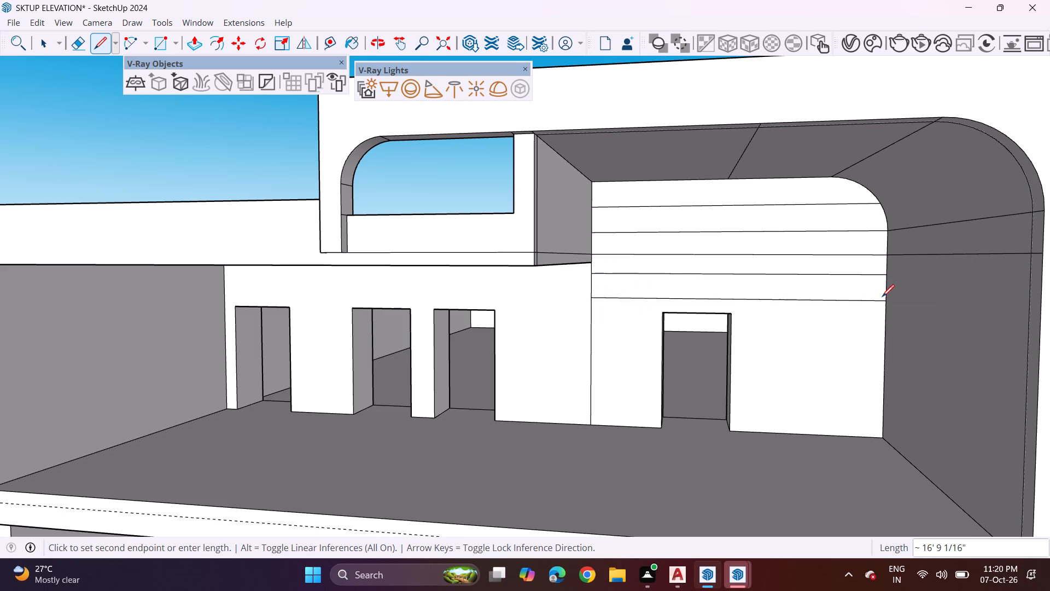
Draw two horizontal lines on each side of the door just below its head, about 4' 3 7/16" and 8' 5 5/8" long.
click(590, 316)
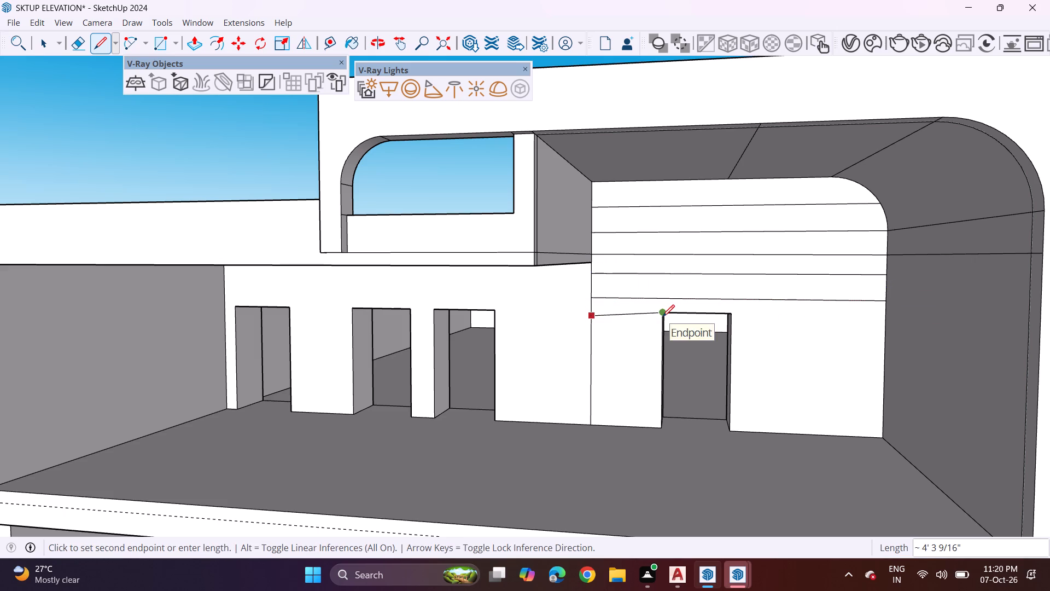
click(664, 322)
click(734, 320)
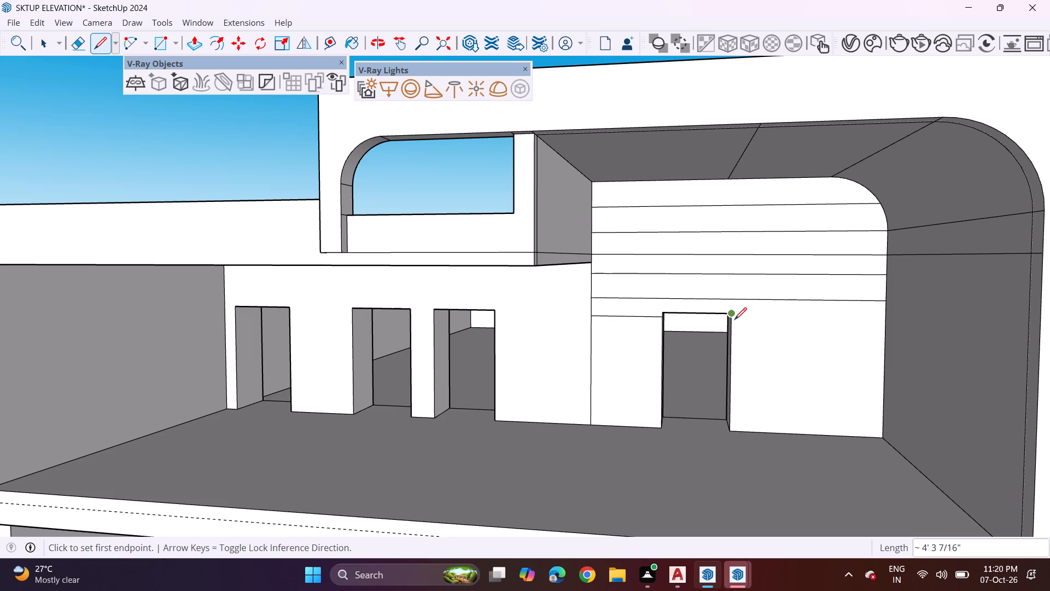
key(Escape)
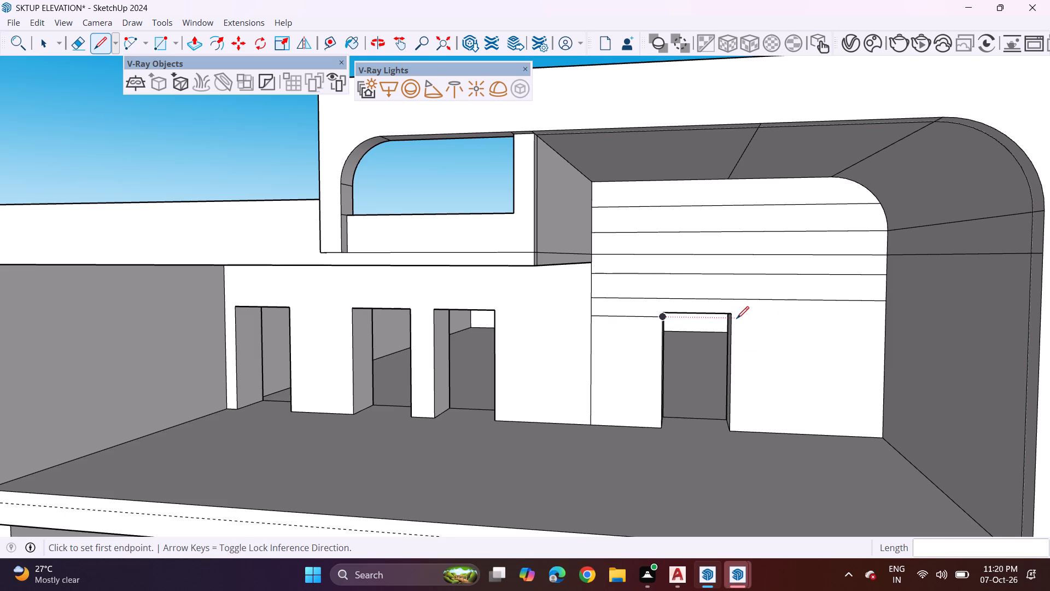
click(733, 325)
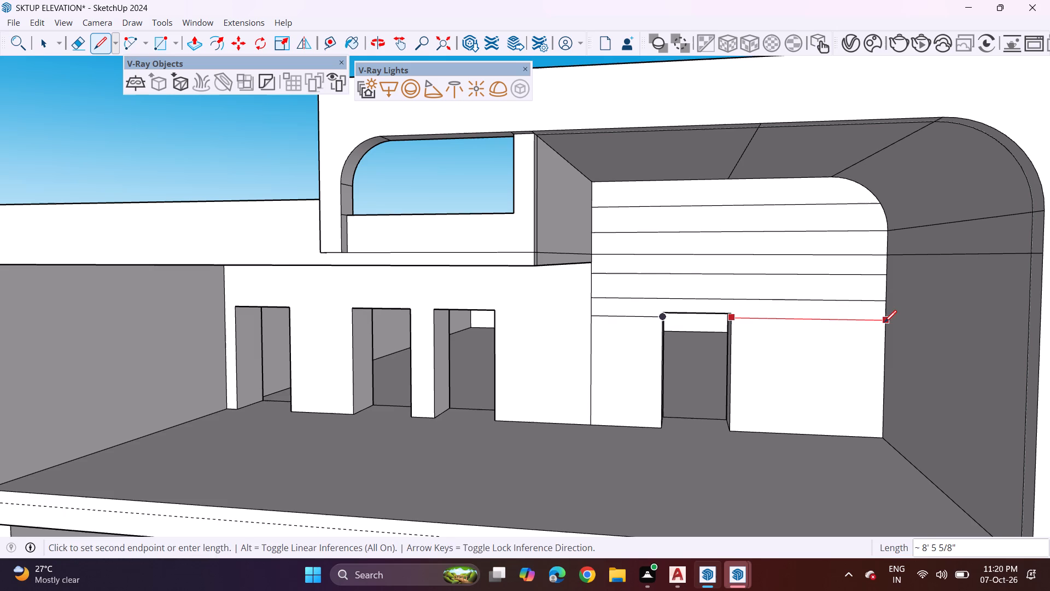
click(884, 322)
click(884, 341)
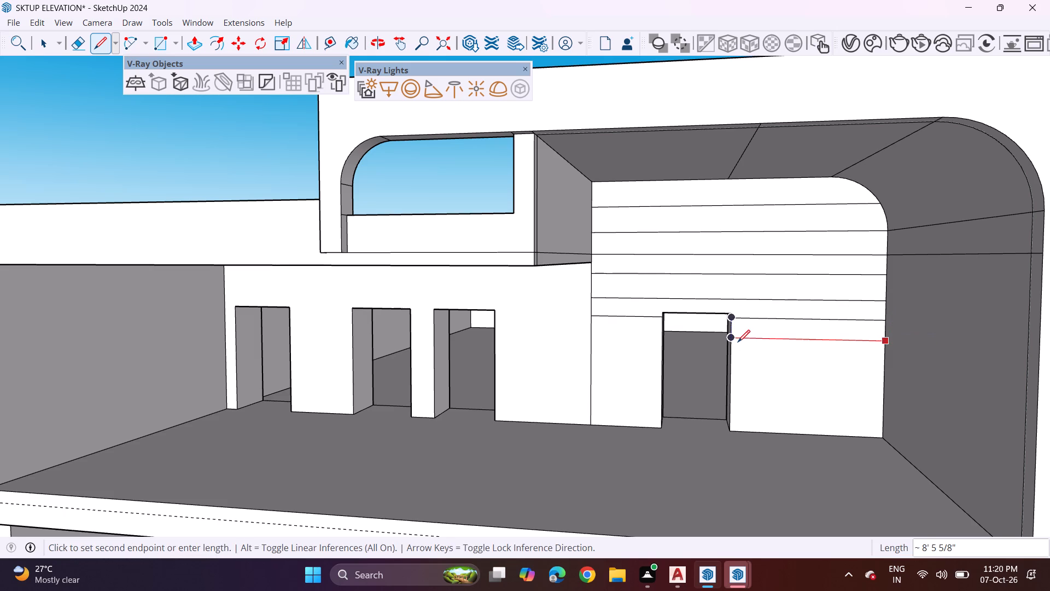
click(738, 342)
click(663, 340)
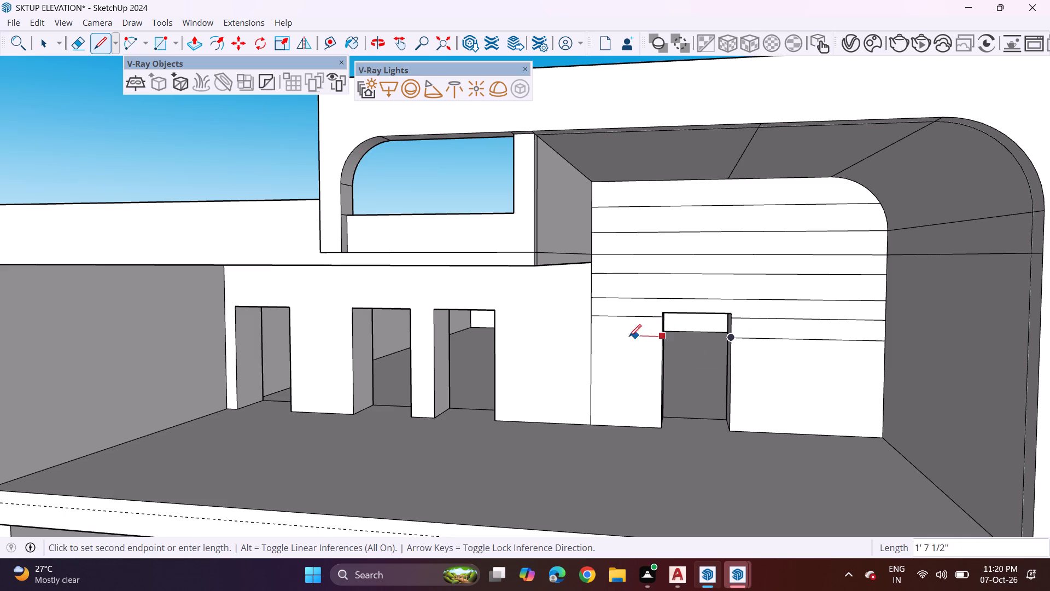
click(596, 333)
Draw four more spaced horizontal lines down to near the floor on the narrow wall section beside the door.
click(591, 354)
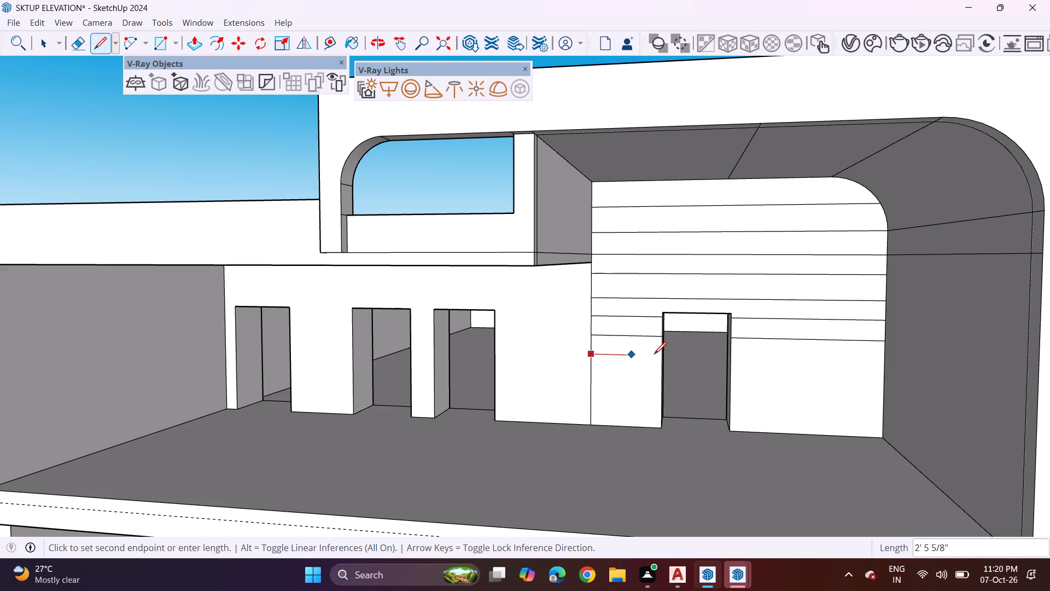
click(660, 356)
click(663, 372)
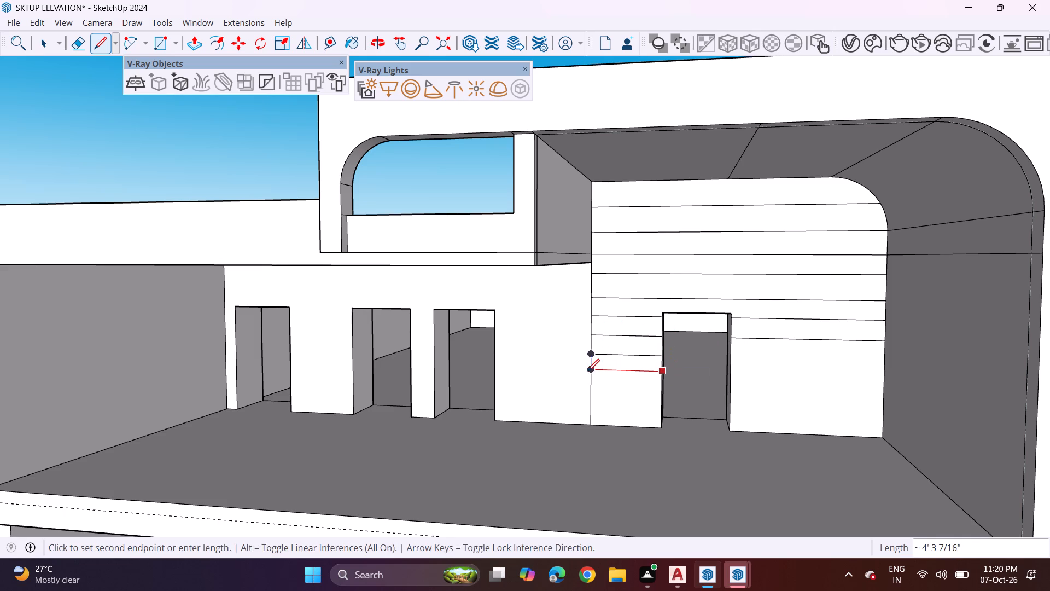
click(587, 371)
click(594, 387)
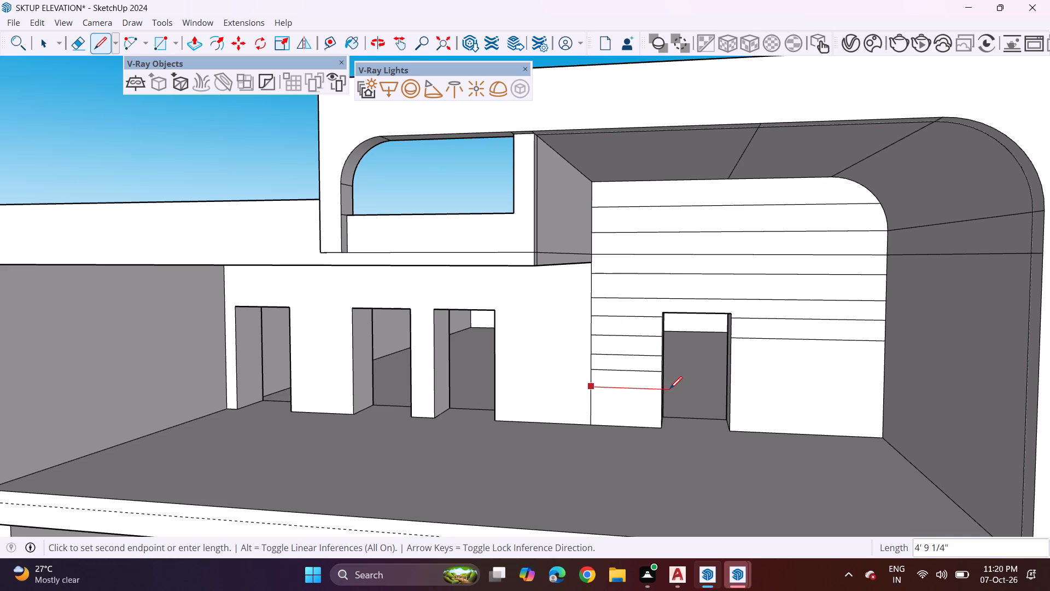
click(661, 392)
click(660, 401)
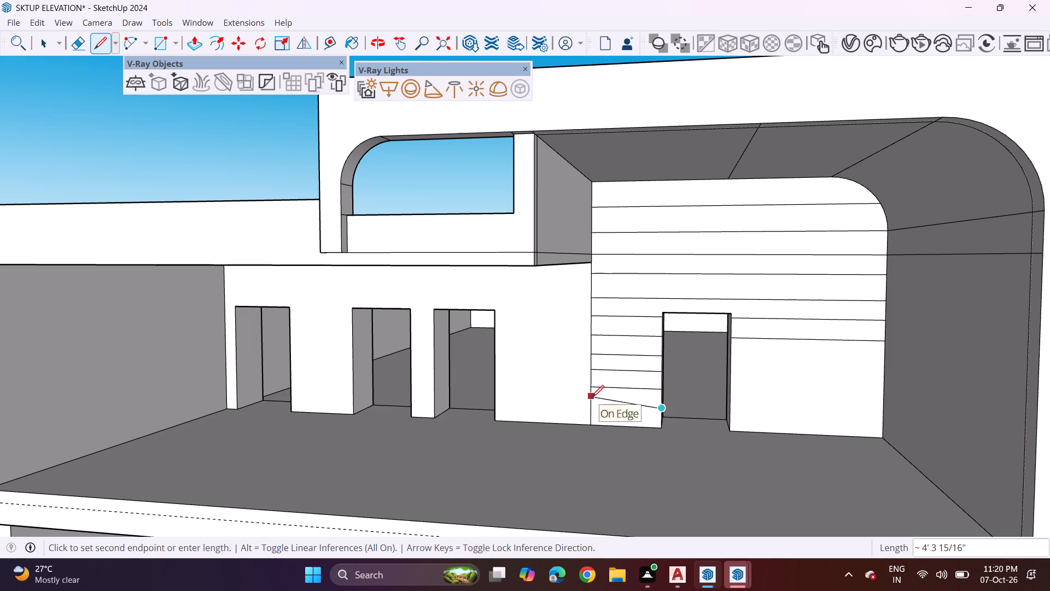
click(593, 402)
Draw four horizontal lines, about 8' 5 5/8" long, on the wide wall section beside the door, filling the gap down to the floor.
drag(728, 410, 733, 411)
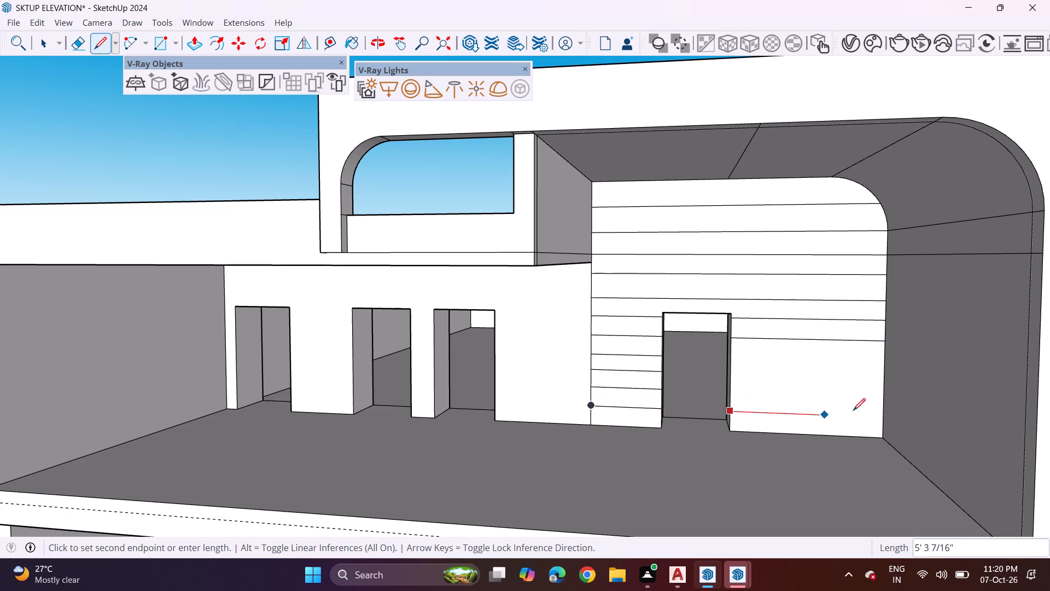
click(885, 415)
click(883, 398)
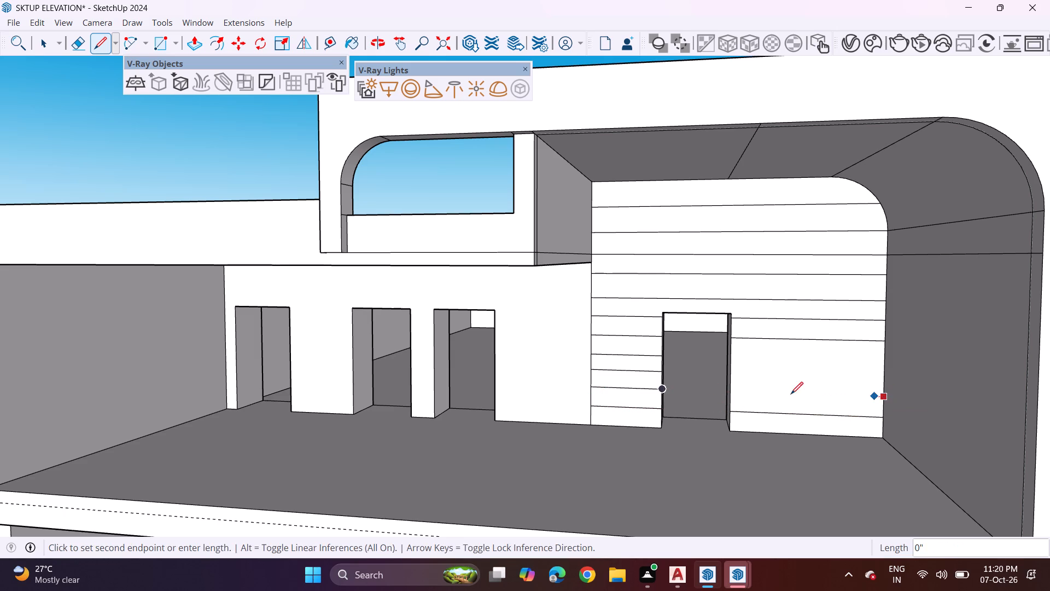
click(730, 394)
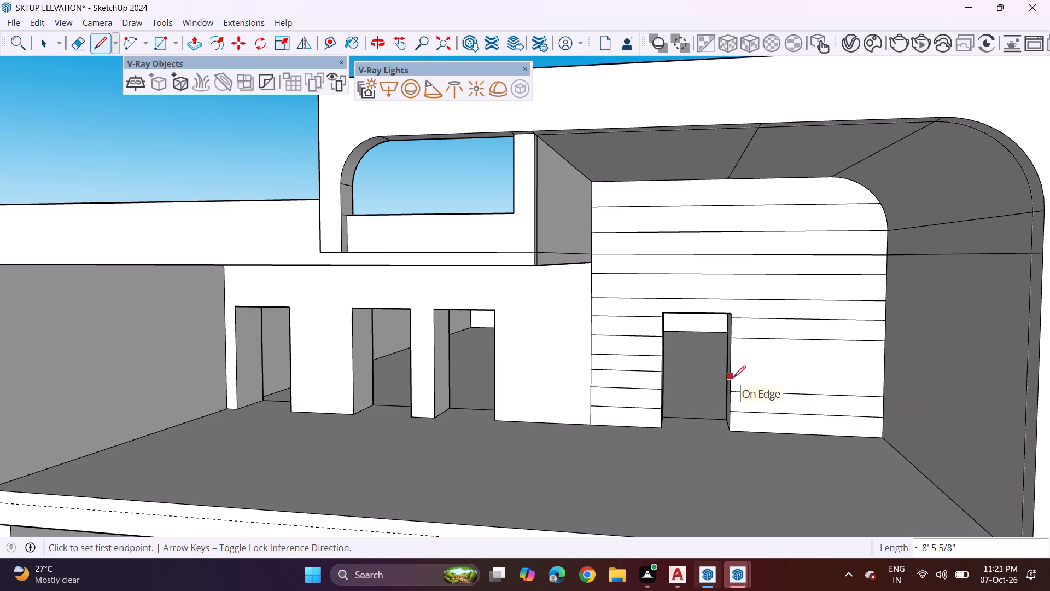
click(733, 376)
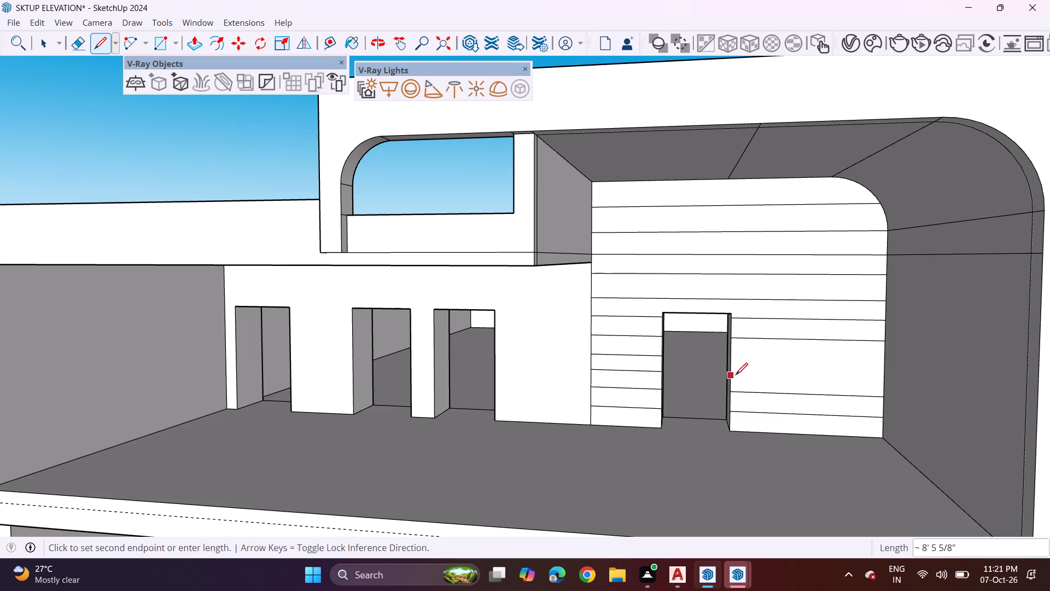
click(880, 379)
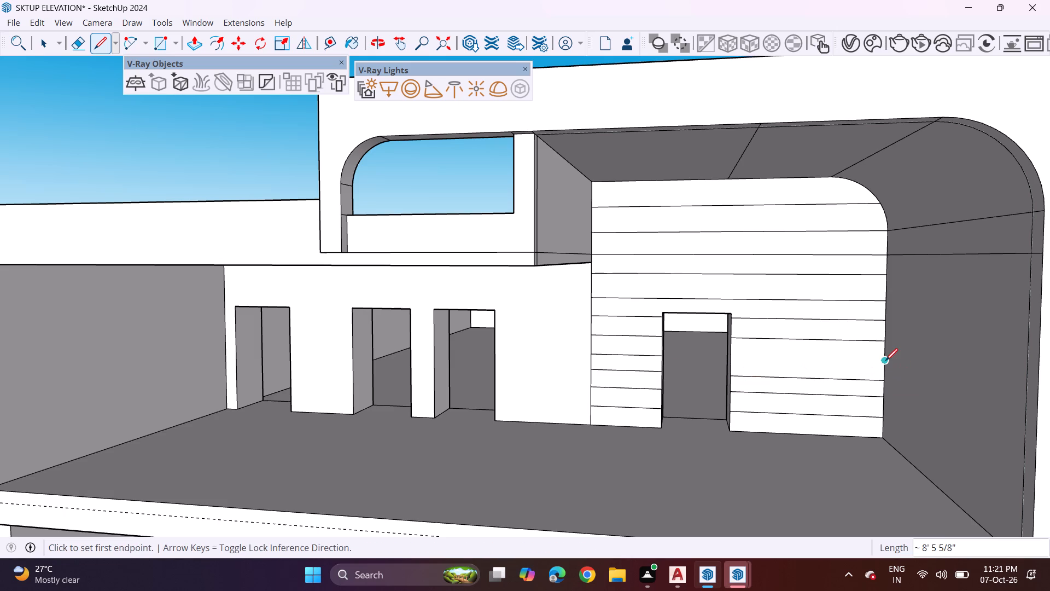
click(885, 361)
click(736, 363)
Copy all horizontal lines on the back wall, including those on both sides of the door, about 2 11/16" upward to form narrow strips.
key(space)
scroll(728, 259, up, 3)
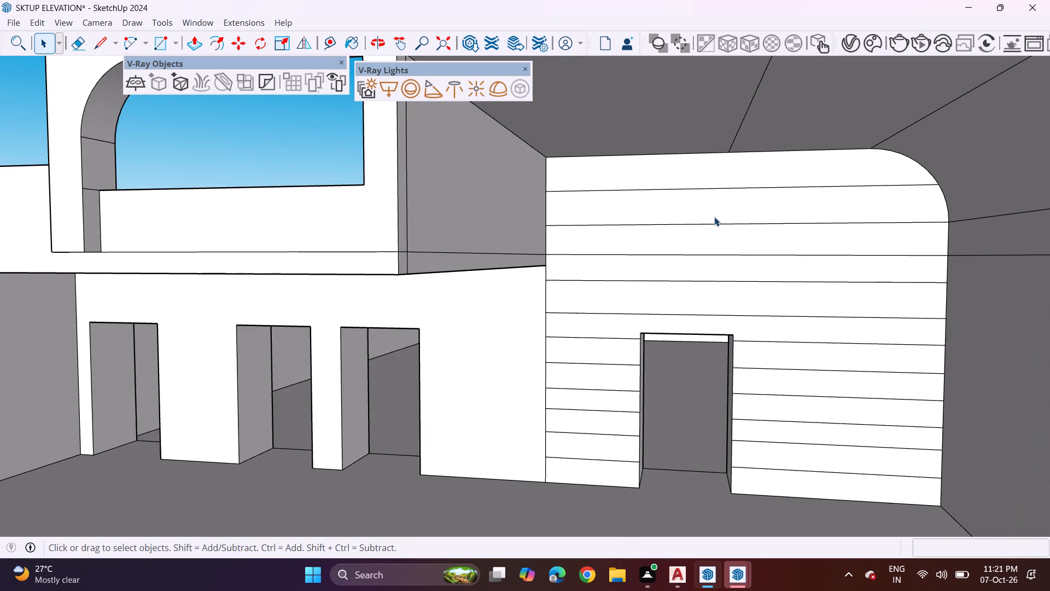
scroll(714, 217, up, 2)
middle_drag(706, 189, 672, 210)
scroll(721, 165, up, 4)
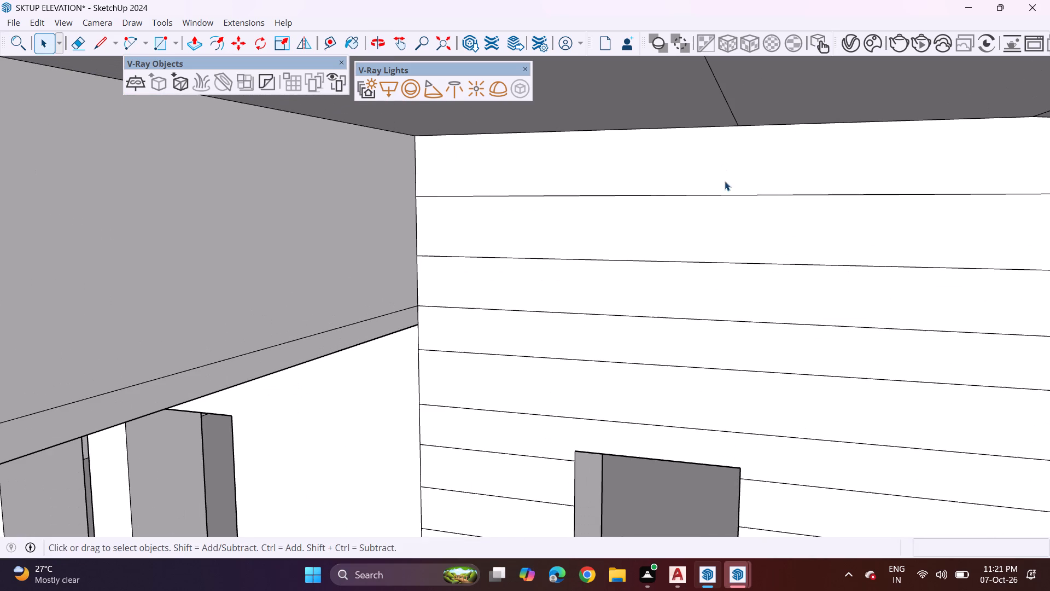
click(732, 196)
scroll(732, 196, down, 6)
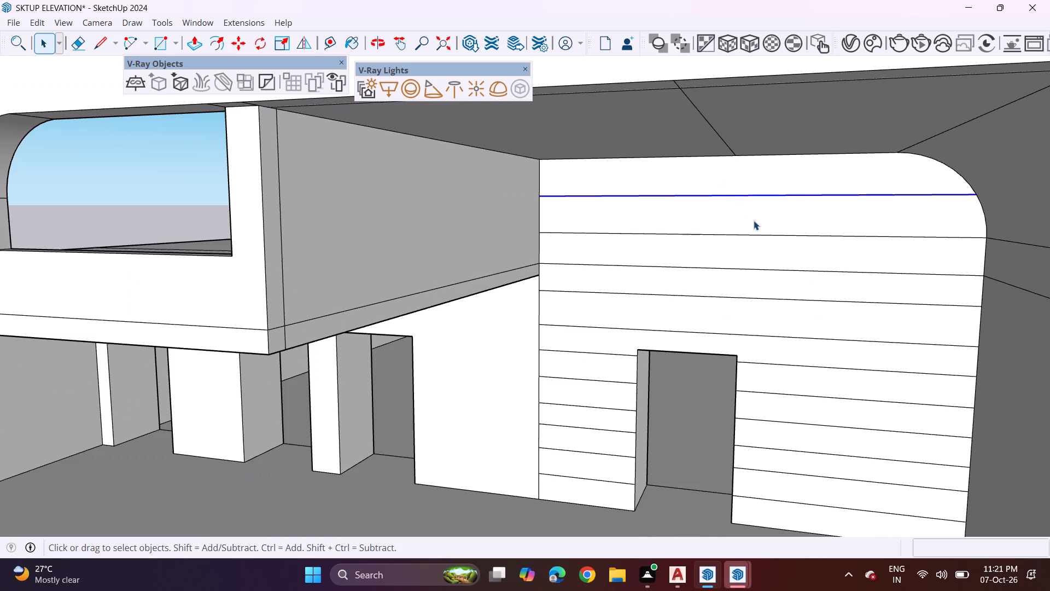
click(755, 235)
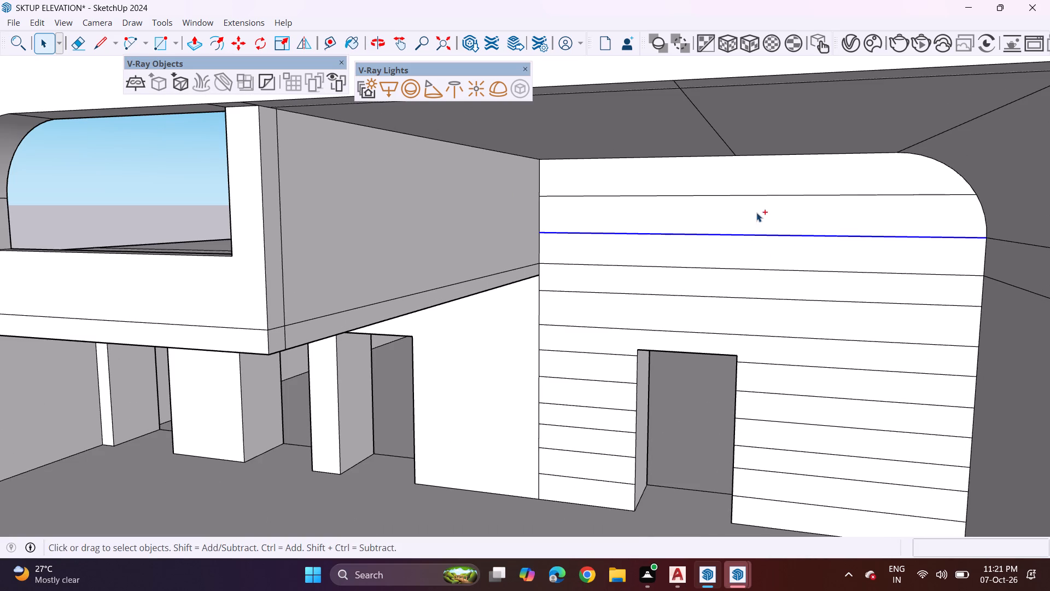
ctrl+click(763, 196)
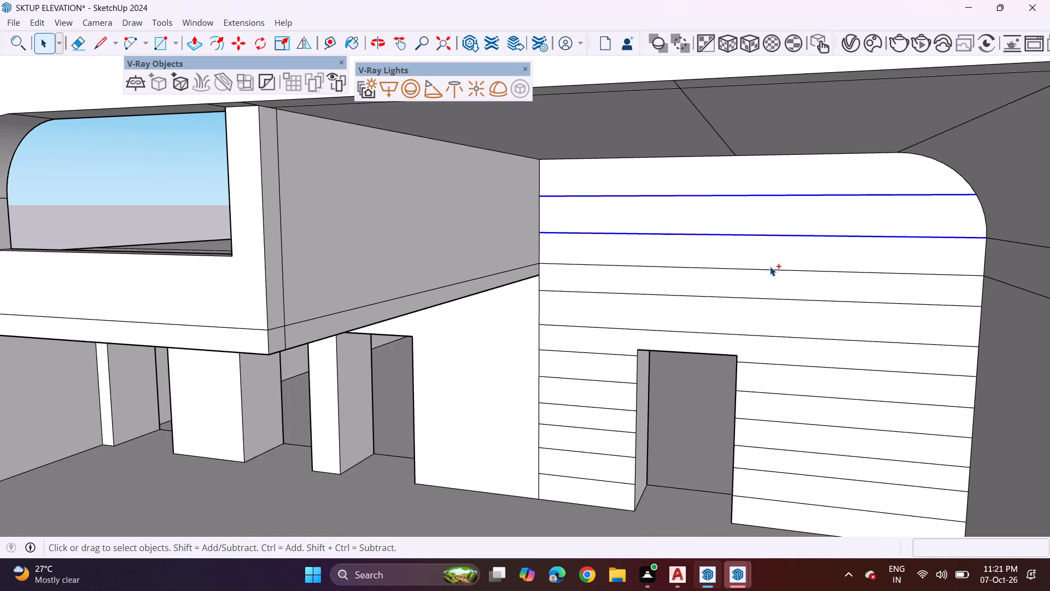
ctrl+click(770, 266)
ctrl+click(770, 271)
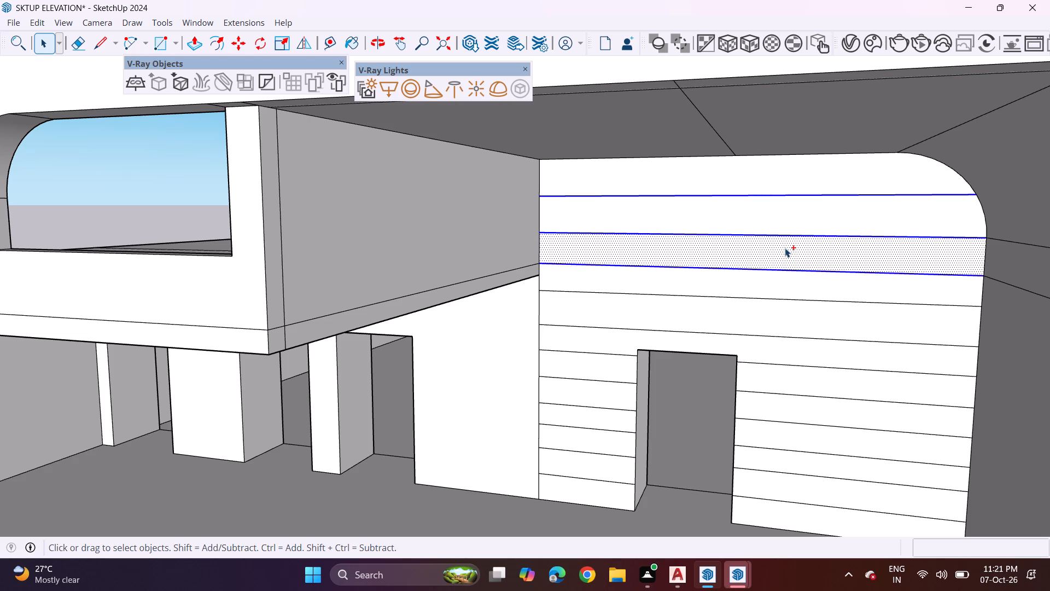
ctrl+shift+click(784, 240)
ctrl+click(763, 297)
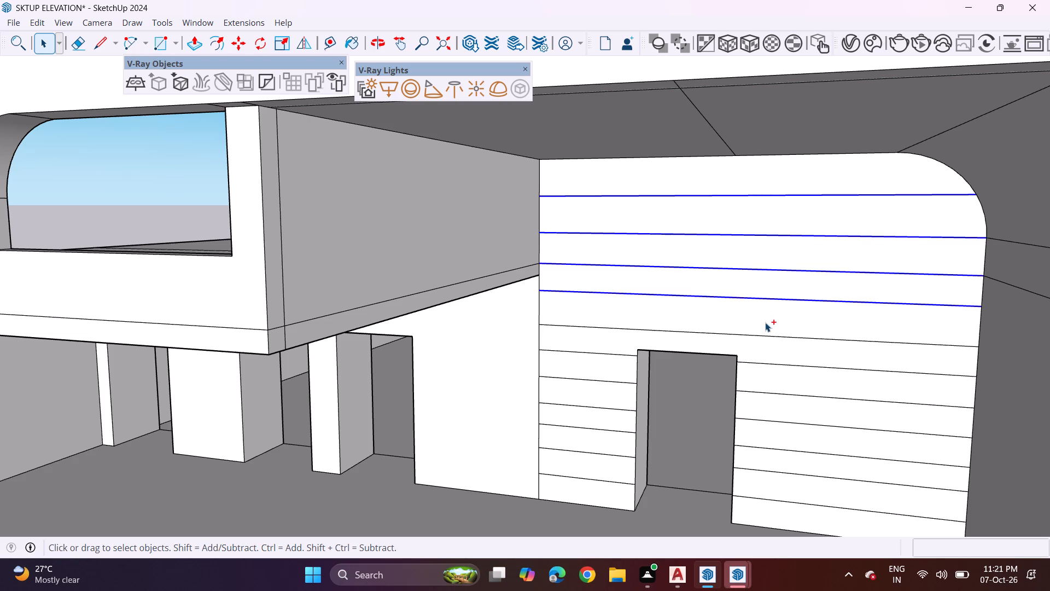
ctrl+click(767, 335)
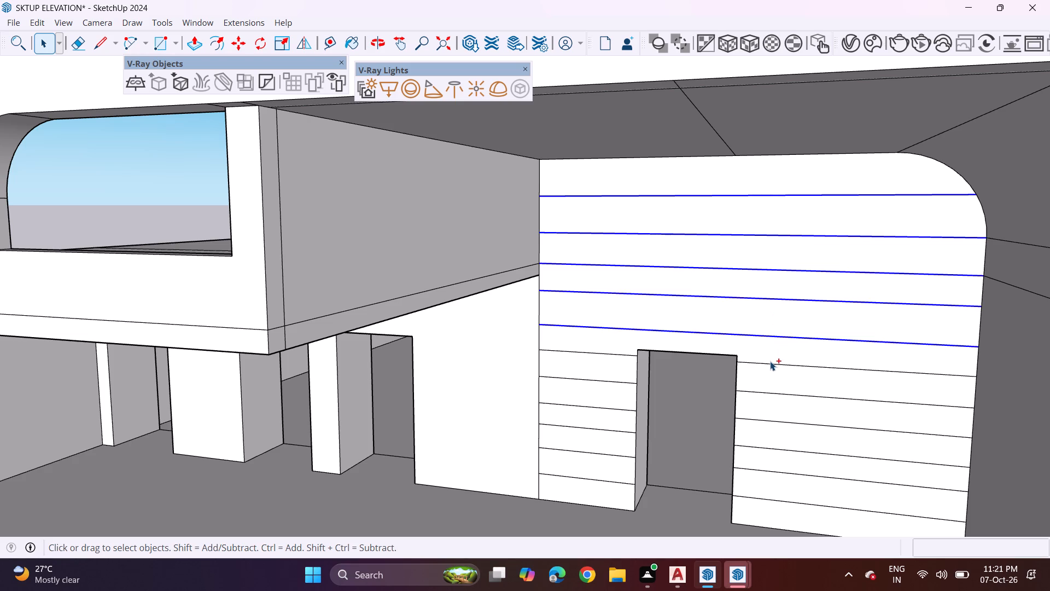
ctrl+click(770, 362)
ctrl+shift+click(771, 352)
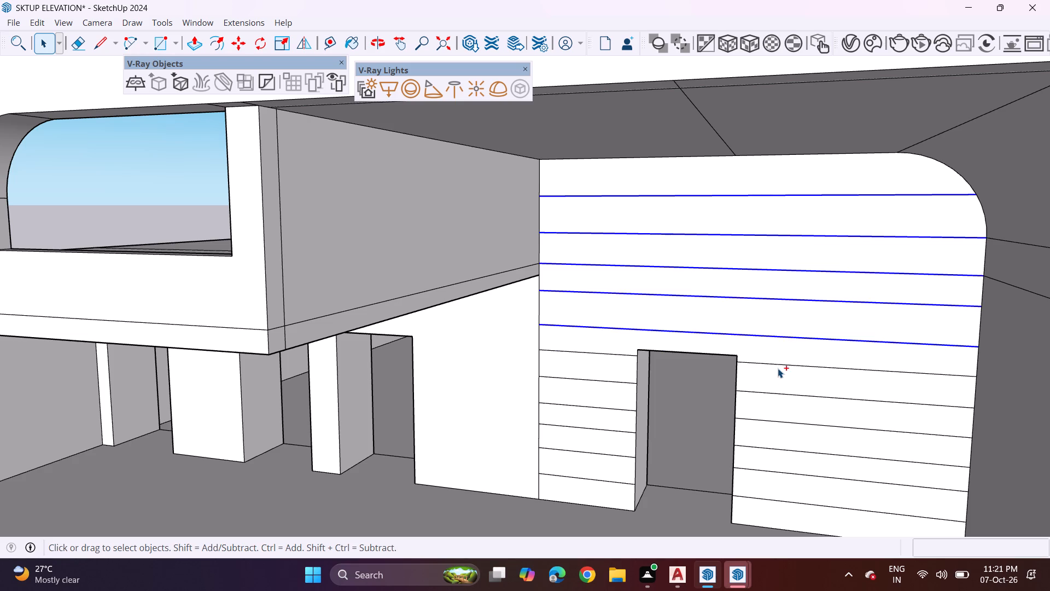
ctrl+click(778, 366)
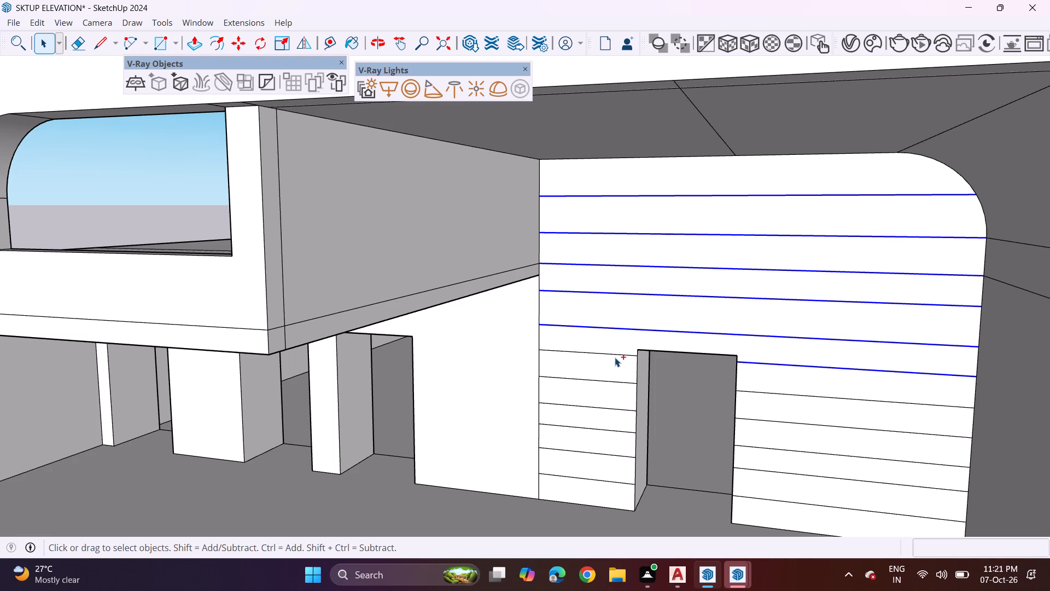
ctrl+click(616, 352)
ctrl+click(615, 355)
ctrl+click(609, 380)
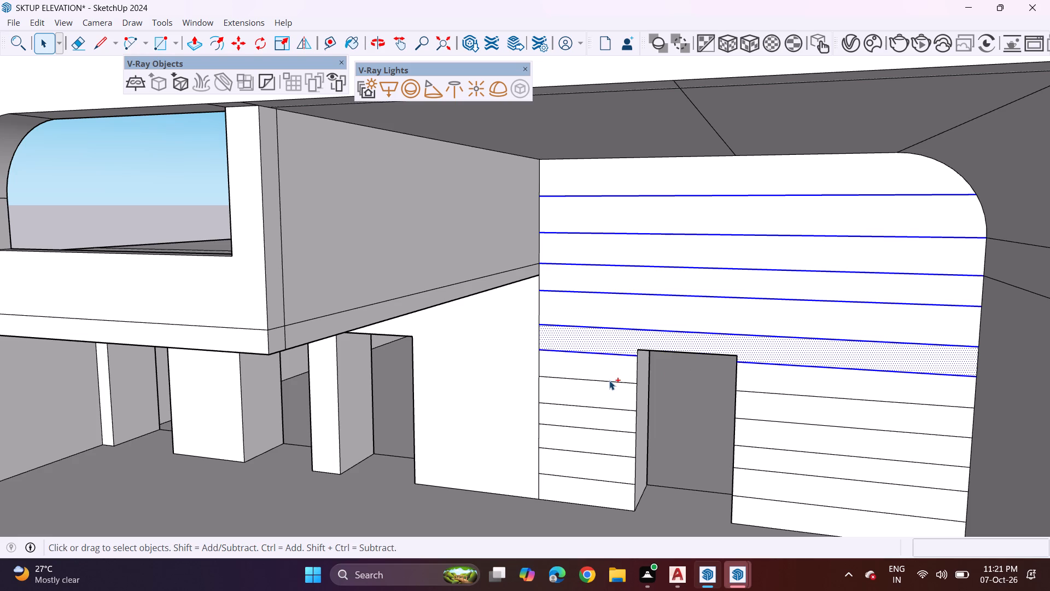
ctrl+click(610, 407)
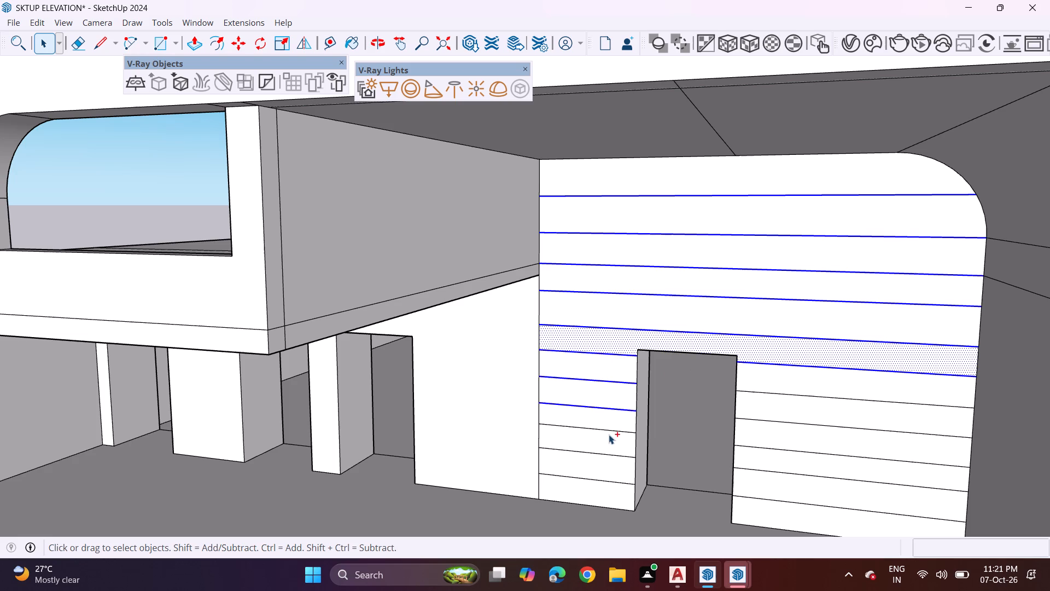
ctrl+click(609, 431)
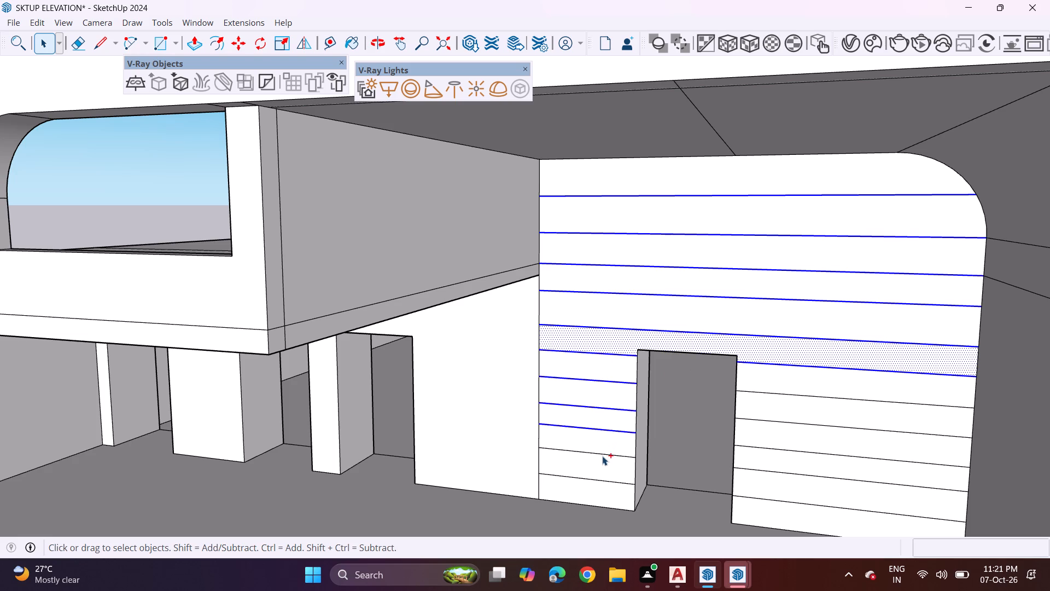
ctrl+click(603, 453)
ctrl+click(592, 479)
ctrl+shift+click(612, 345)
ctrl+click(761, 391)
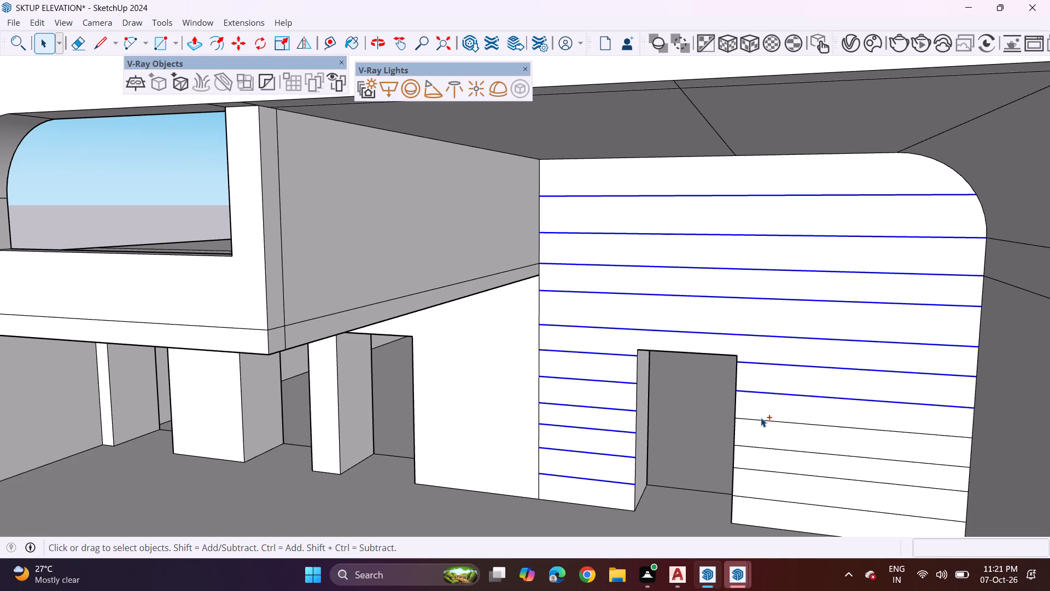
ctrl+click(761, 420)
ctrl+click(759, 451)
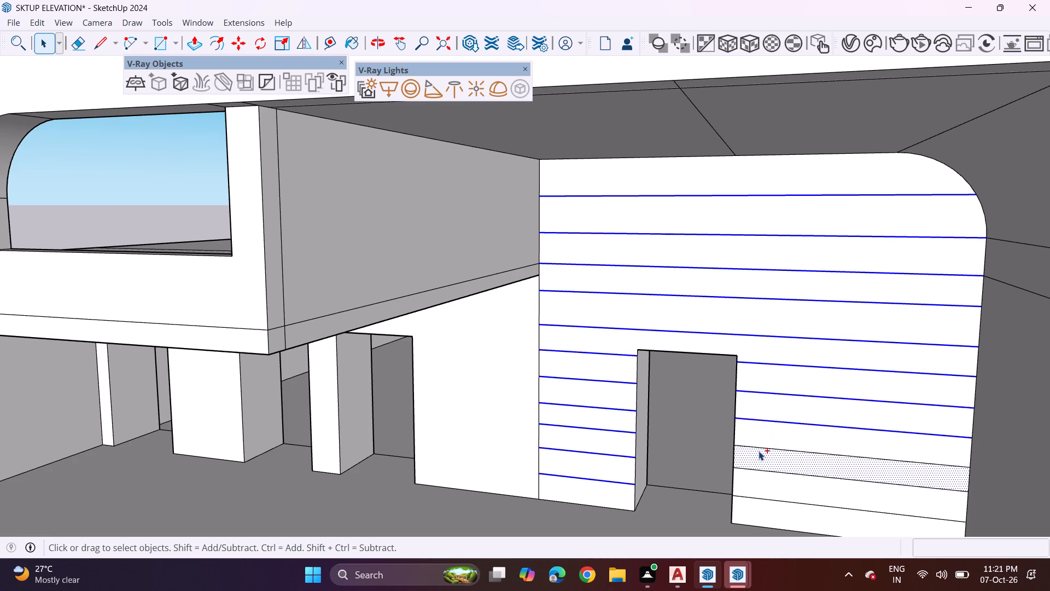
ctrl+click(761, 447)
ctrl+shift+click(759, 457)
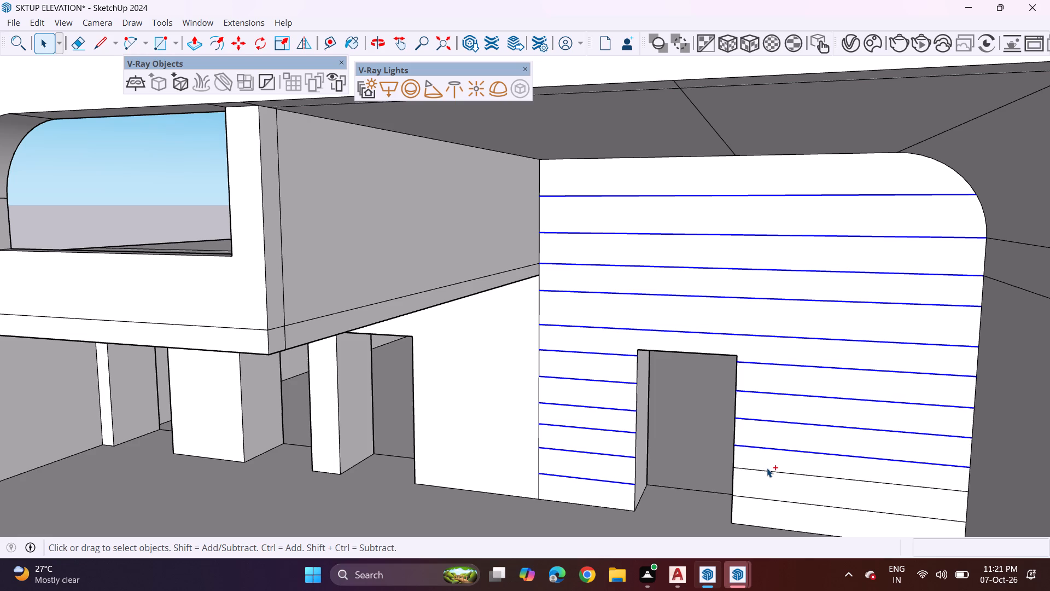
ctrl+click(766, 468)
ctrl+shift+click(773, 455)
ctrl+click(766, 499)
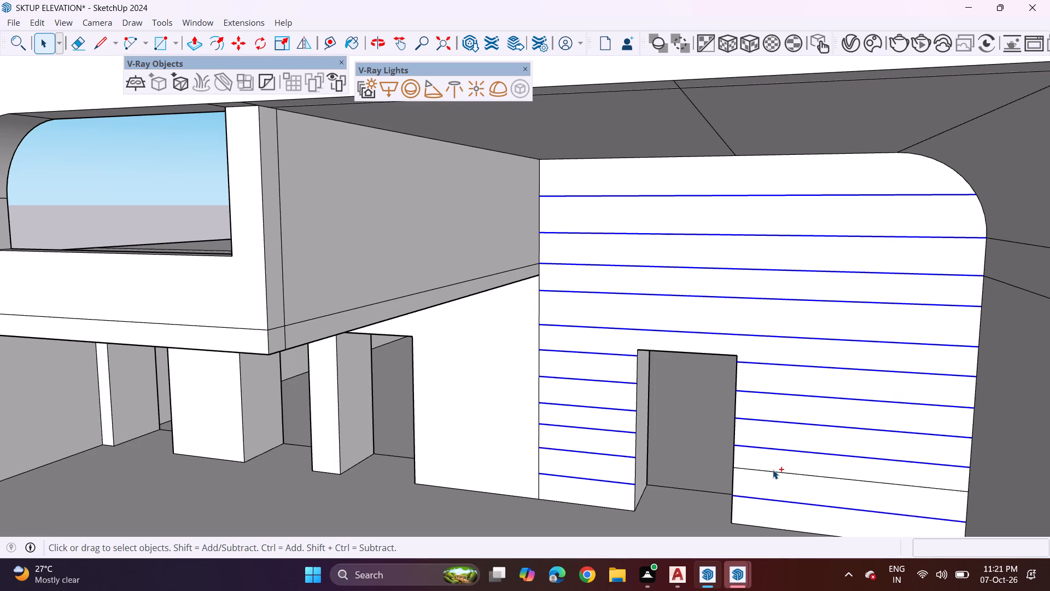
ctrl+click(772, 473)
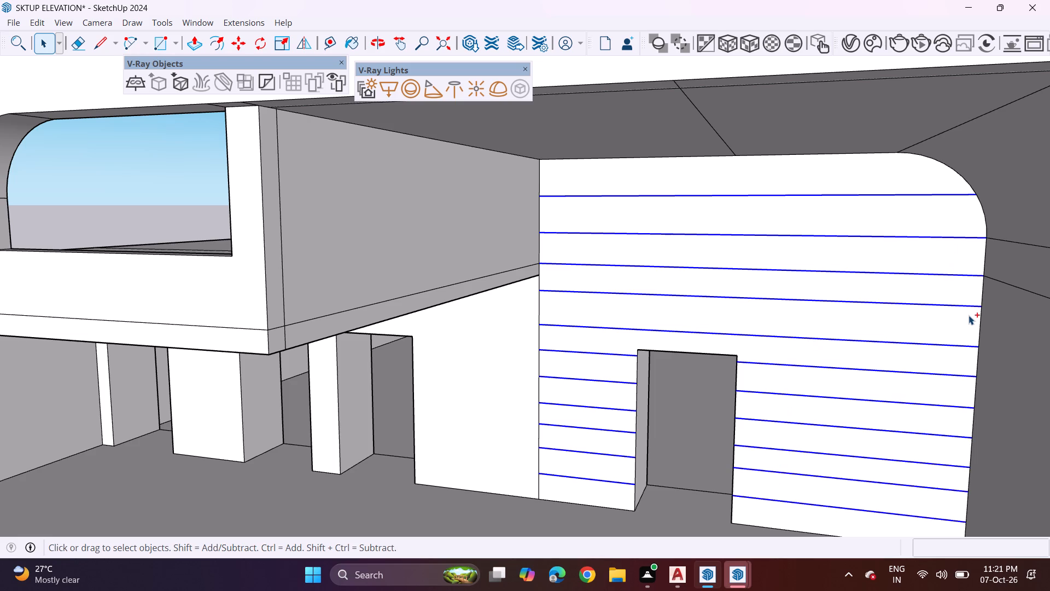
middle_drag(969, 315, 1048, 292)
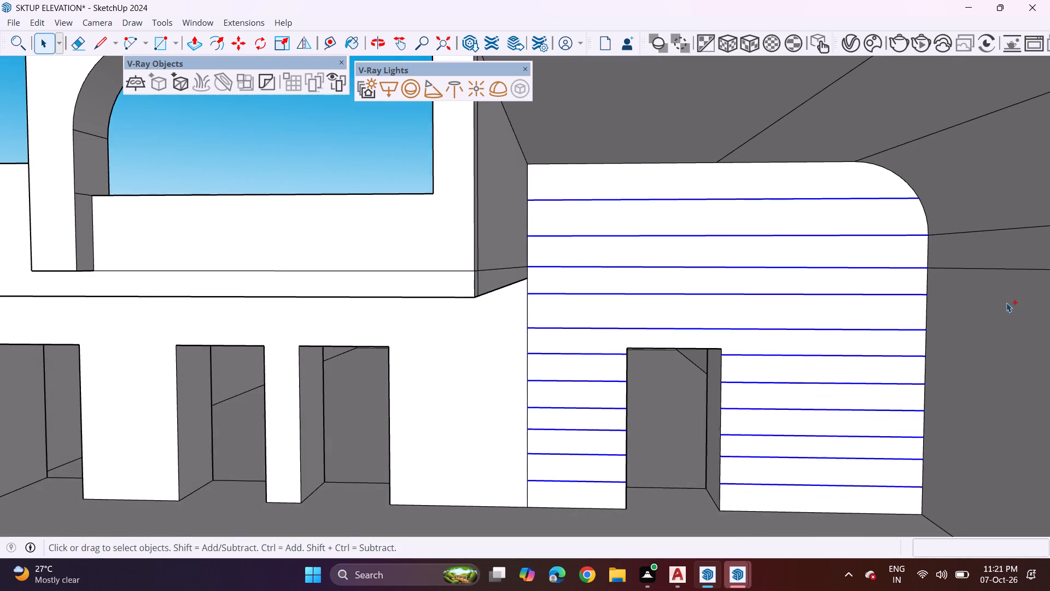
ctrl+shift+middle_drag(960, 331, 870, 315)
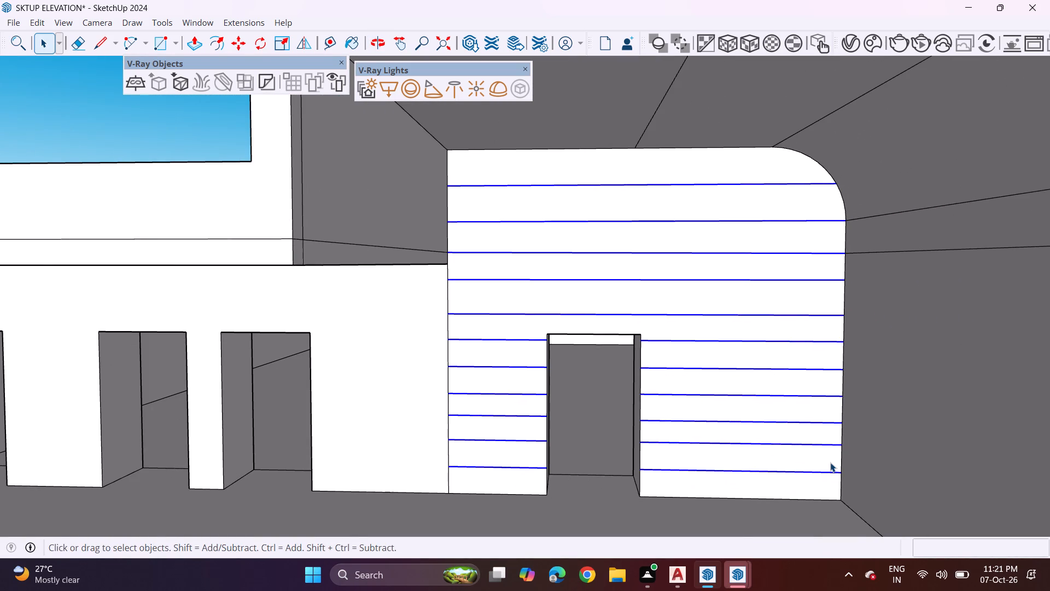
key(m)
click(842, 473)
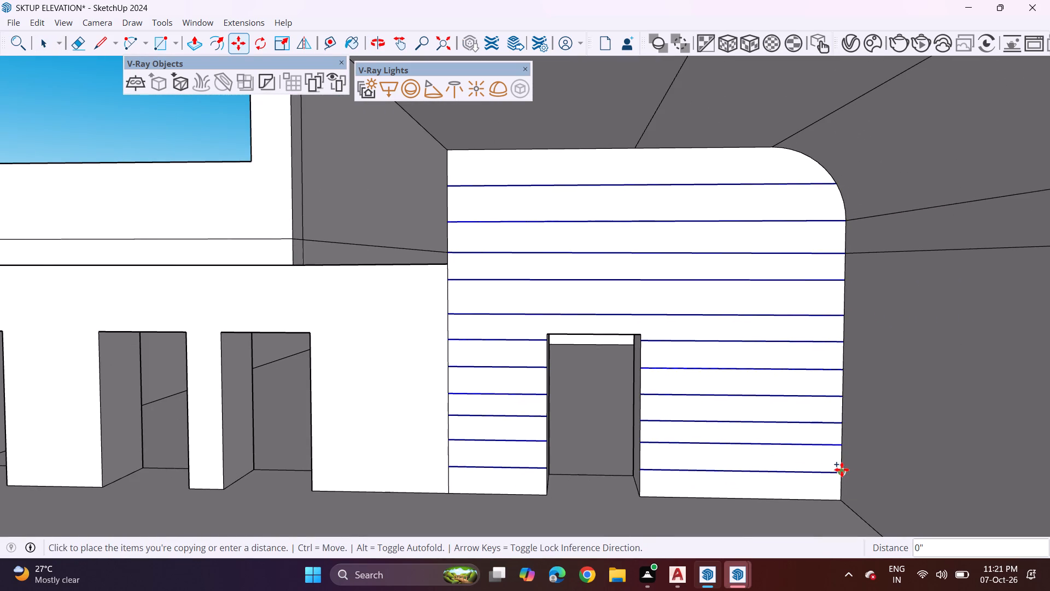
scroll(842, 461, up, 3)
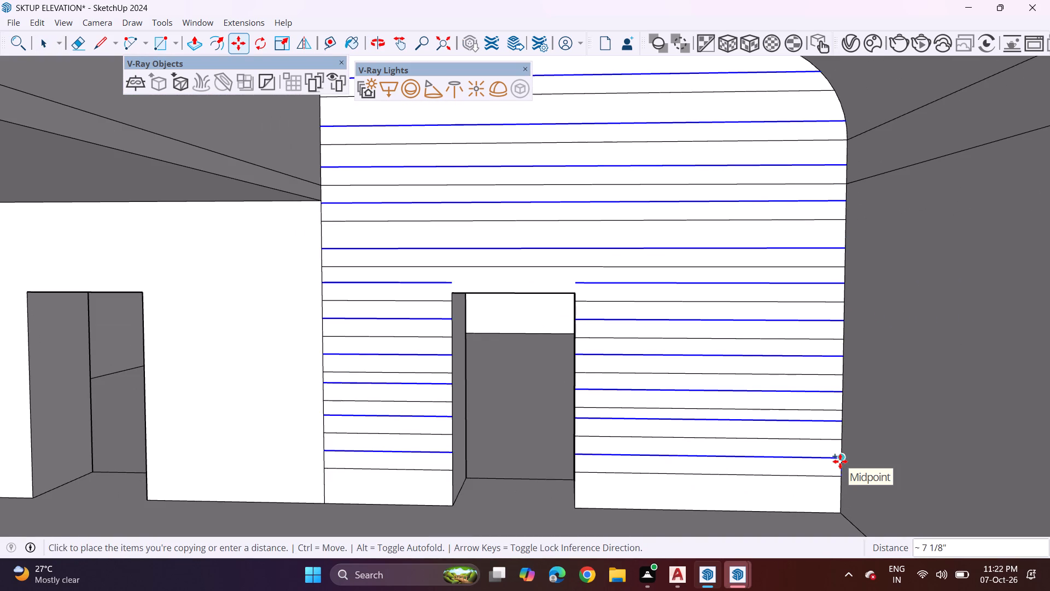
scroll(840, 461, up, 4)
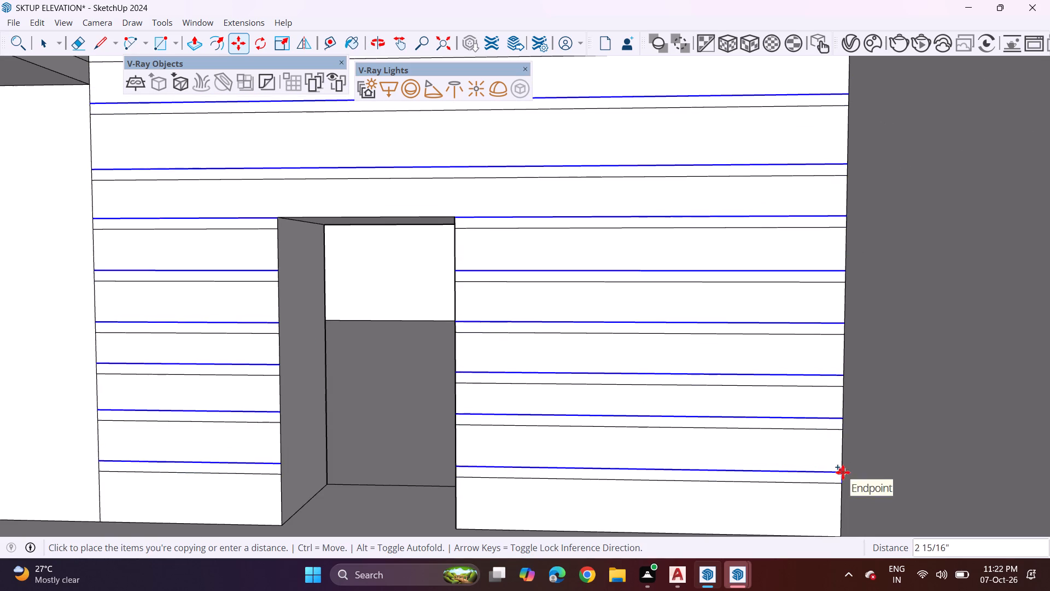
click(843, 474)
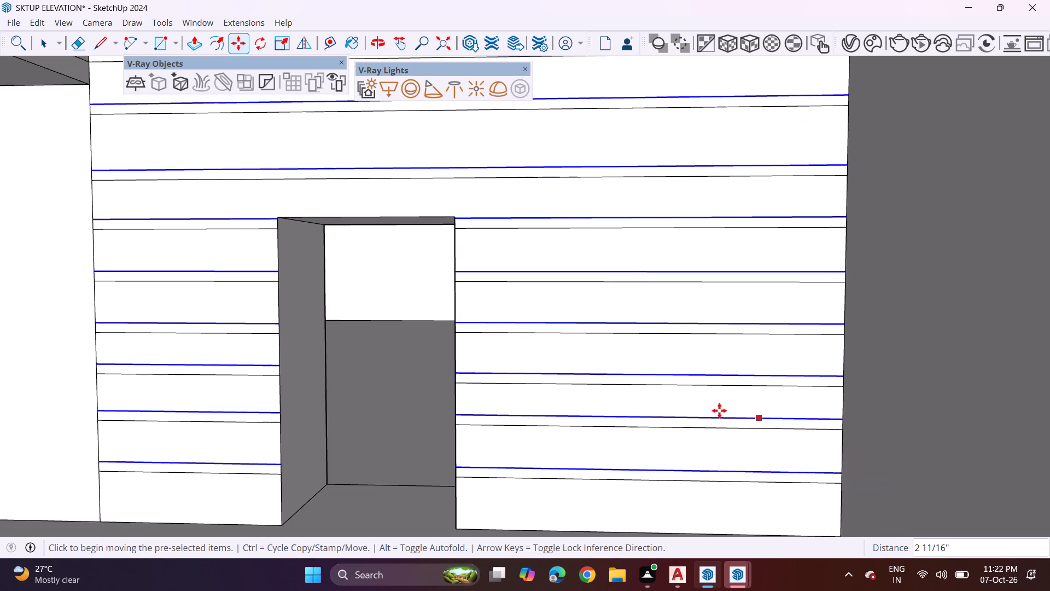
Push the topmost narrow strip on the back wall inward about 5 1/2" with Push/Pull to form a recessed groove.
scroll(649, 391, down, 3)
scroll(582, 335, down, 2)
middle_drag(559, 325, 568, 329)
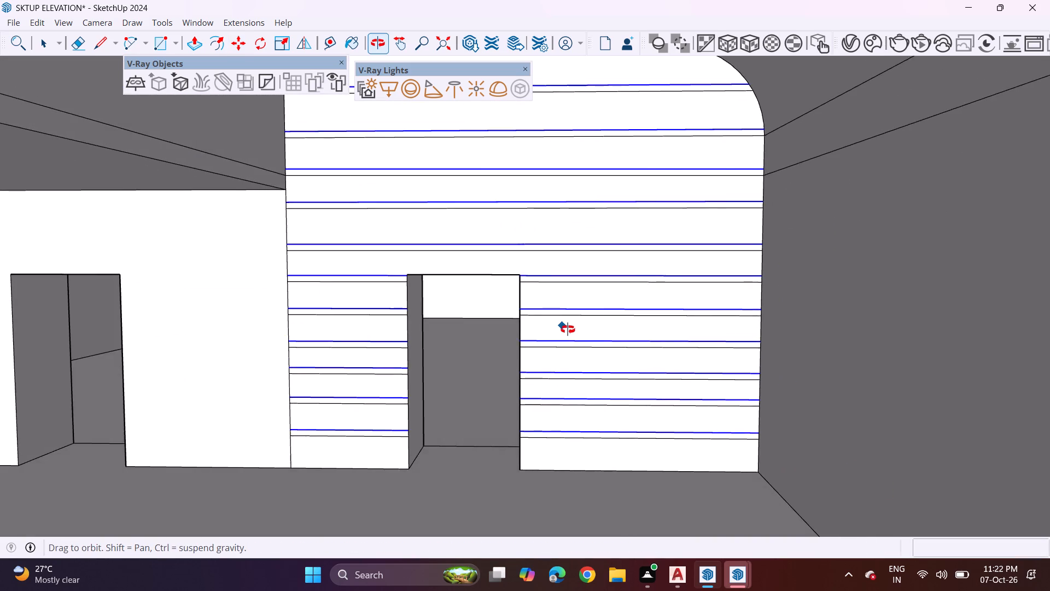
middle_drag(568, 329, 590, 308)
scroll(585, 300, down, 3)
middle_drag(584, 227, 568, 231)
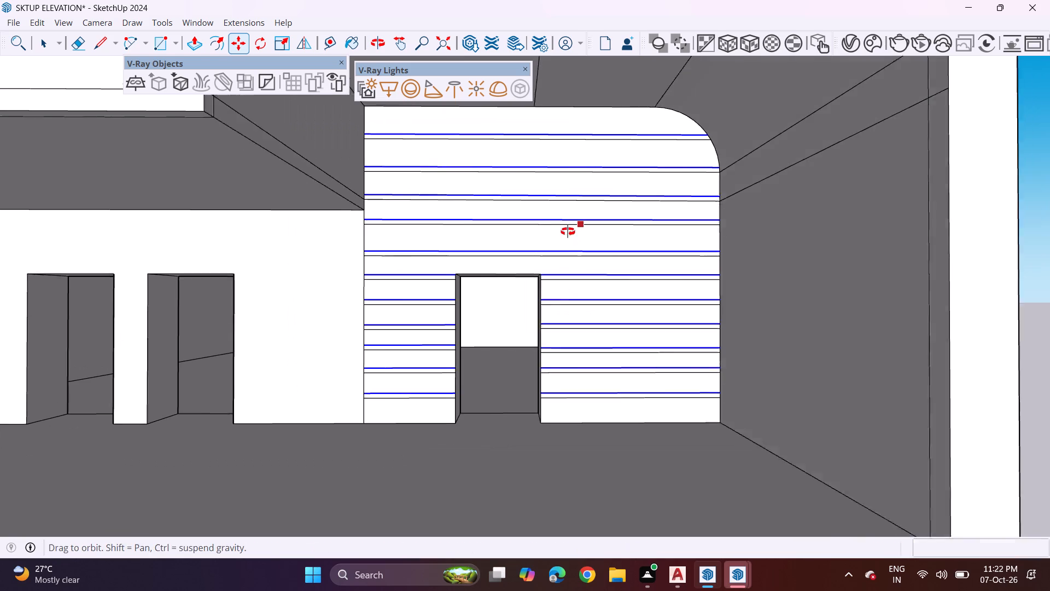
middle_drag(568, 231, 542, 241)
click(192, 49)
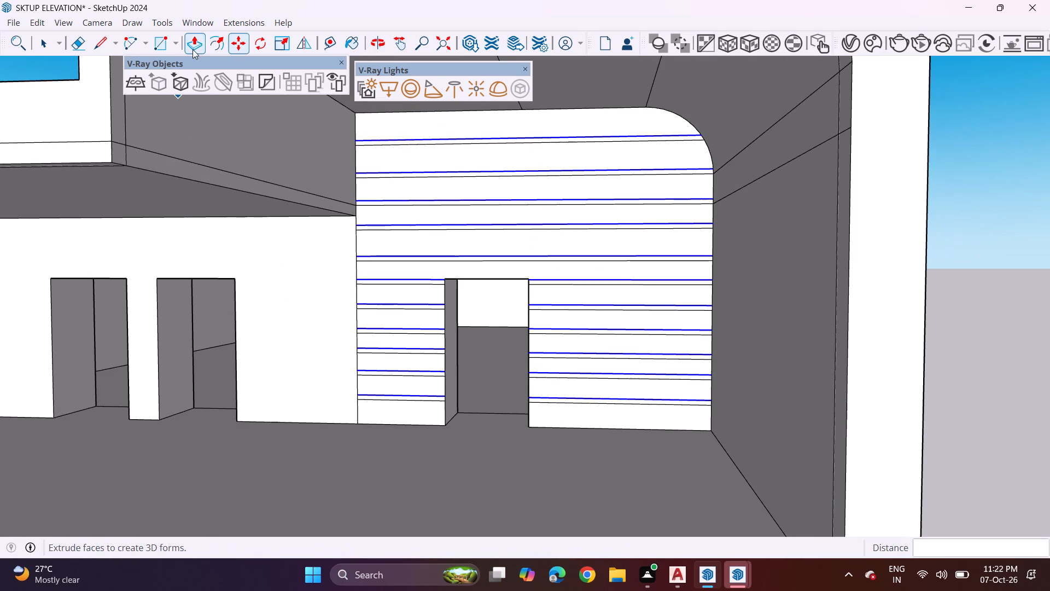
scroll(537, 124, up, 7)
click(545, 159)
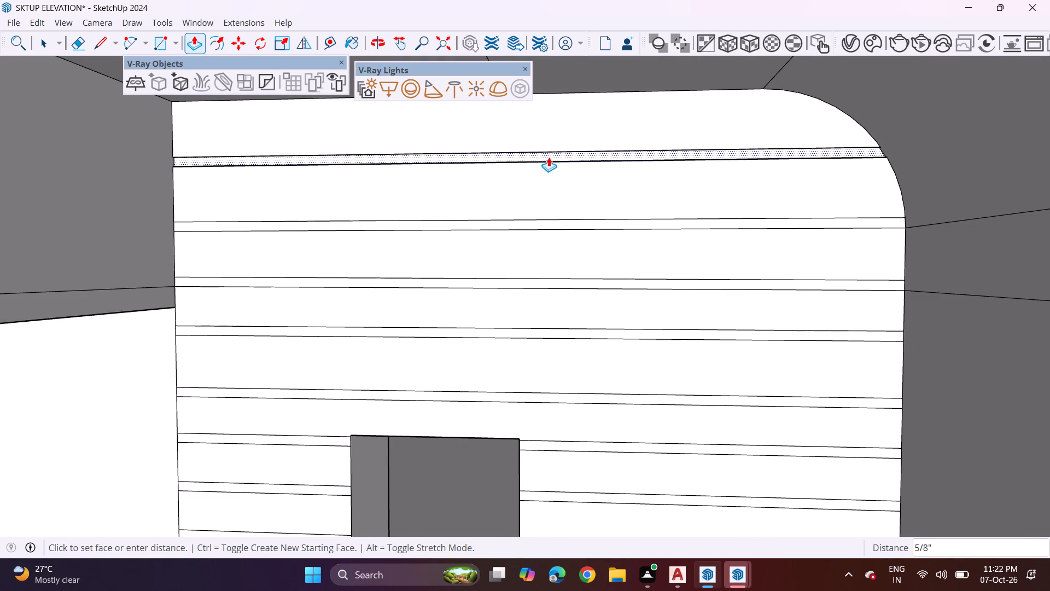
middle_drag(558, 159, 702, 193)
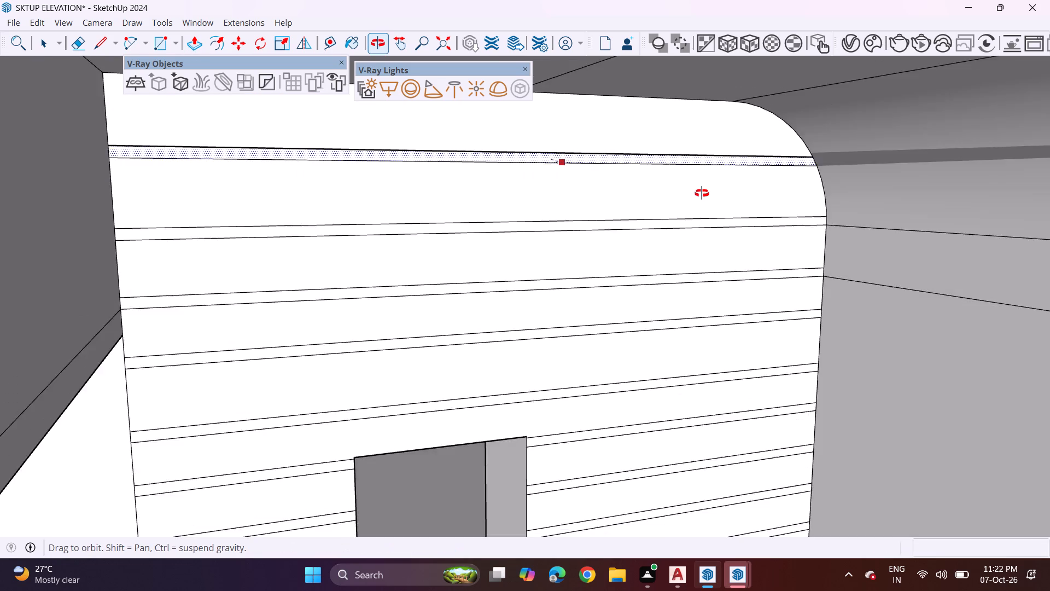
middle_drag(702, 193, 671, 205)
scroll(666, 166, up, 4)
middle_drag(666, 163, 766, 144)
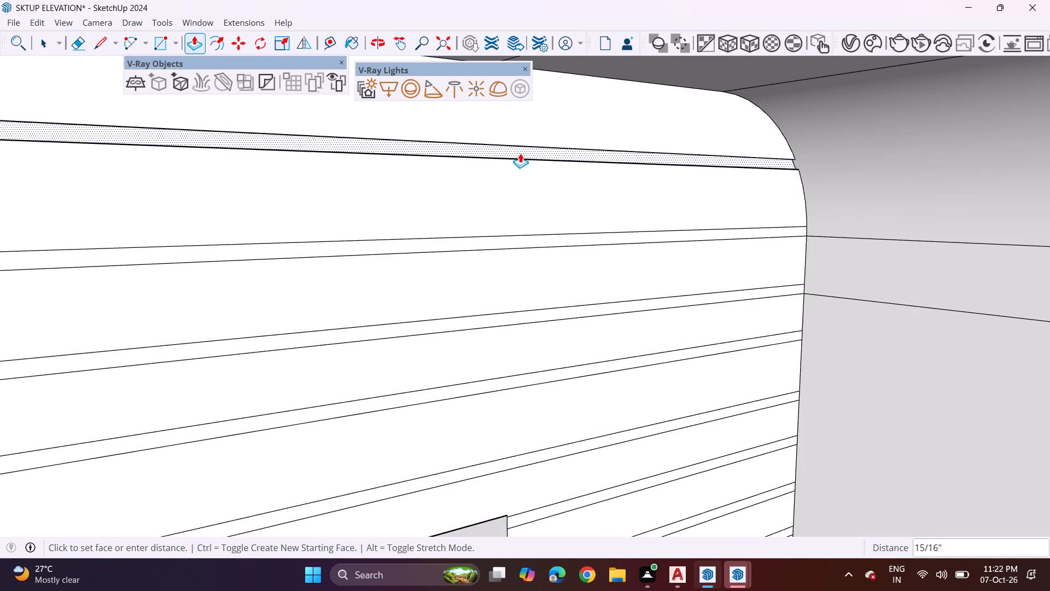
click(519, 150)
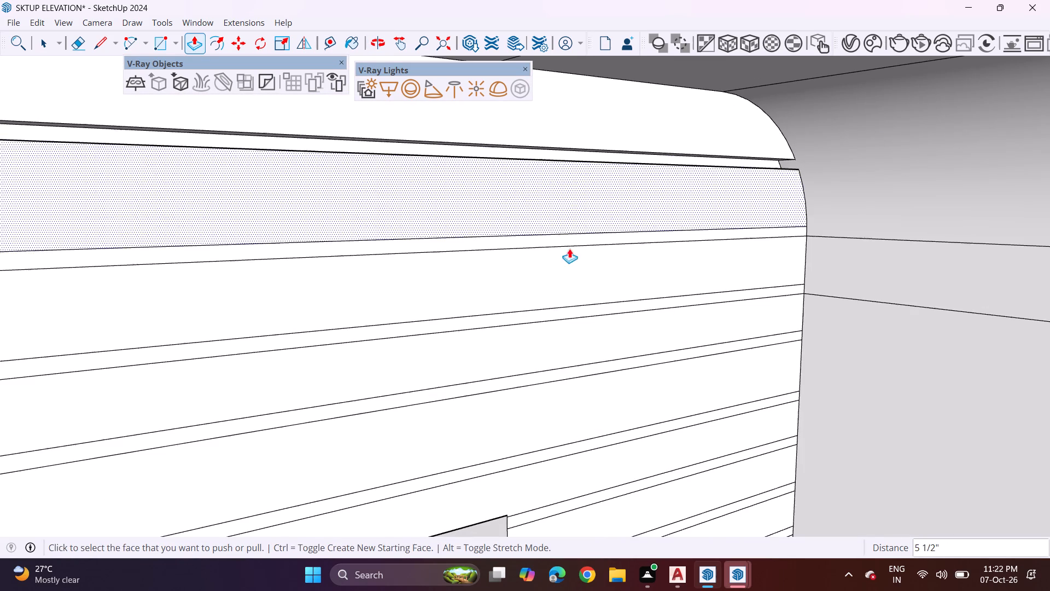
Push the remaining four full-width narrow strips above the door inward 5 1/2" with Push/Pull to form recessed grooves.
double_click(576, 242)
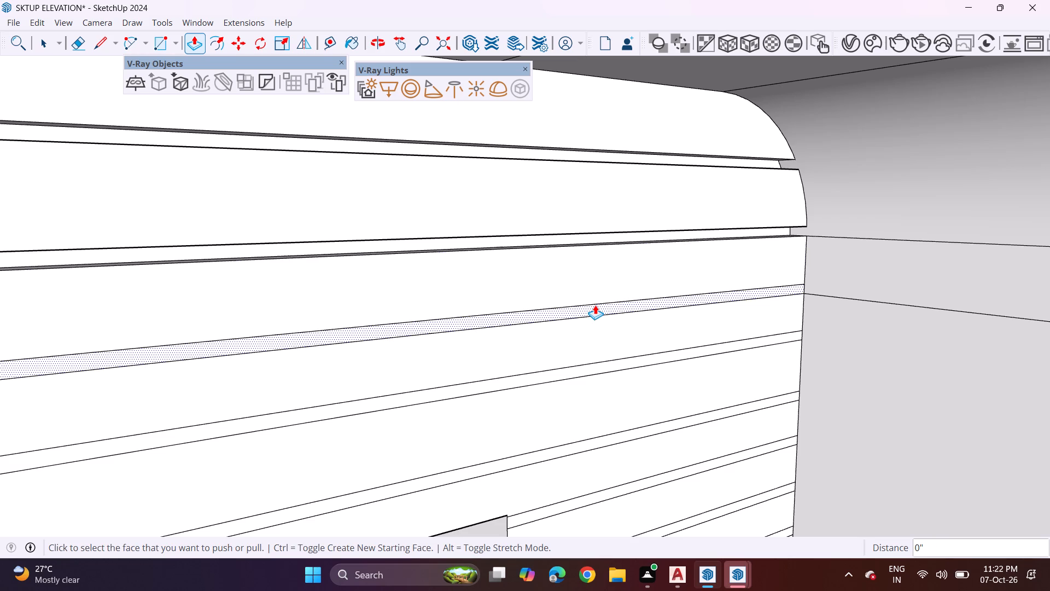
double_click(595, 305)
scroll(652, 354, down, 3)
middle_drag(841, 327, 611, 293)
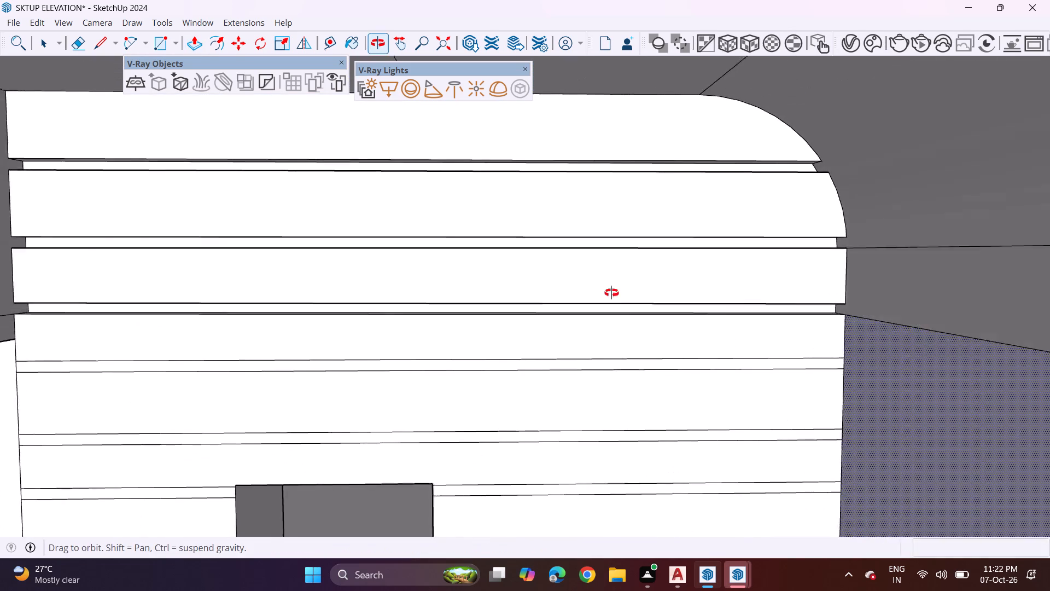
middle_drag(611, 293, 609, 292)
double_click(622, 363)
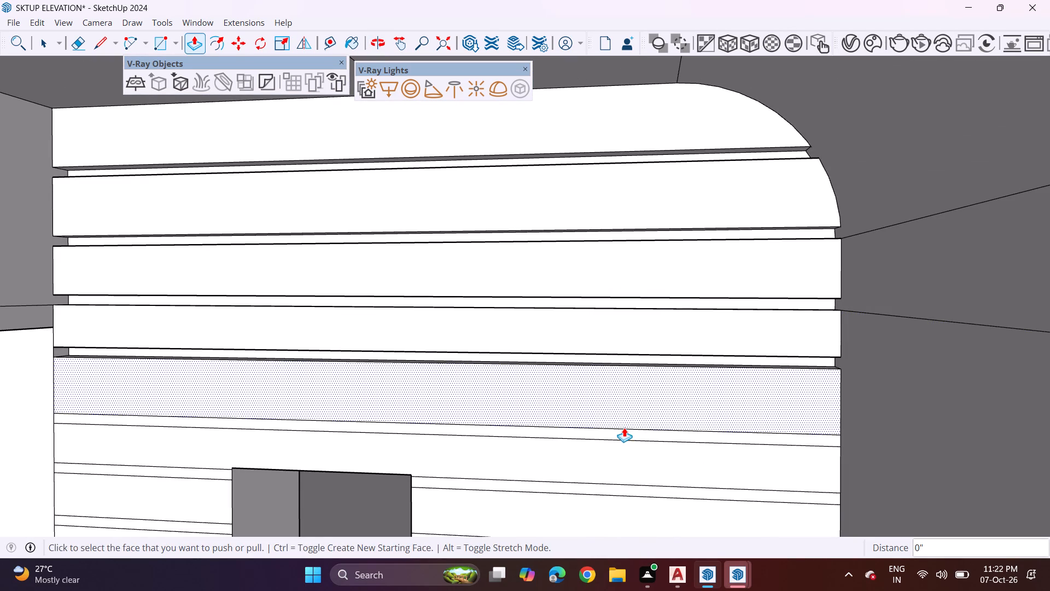
double_click(624, 434)
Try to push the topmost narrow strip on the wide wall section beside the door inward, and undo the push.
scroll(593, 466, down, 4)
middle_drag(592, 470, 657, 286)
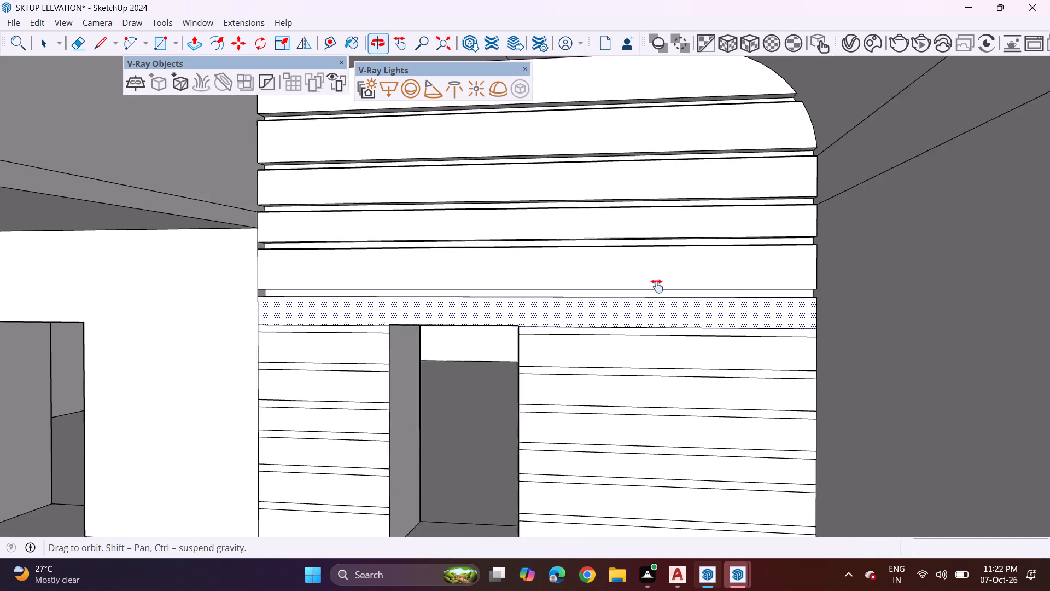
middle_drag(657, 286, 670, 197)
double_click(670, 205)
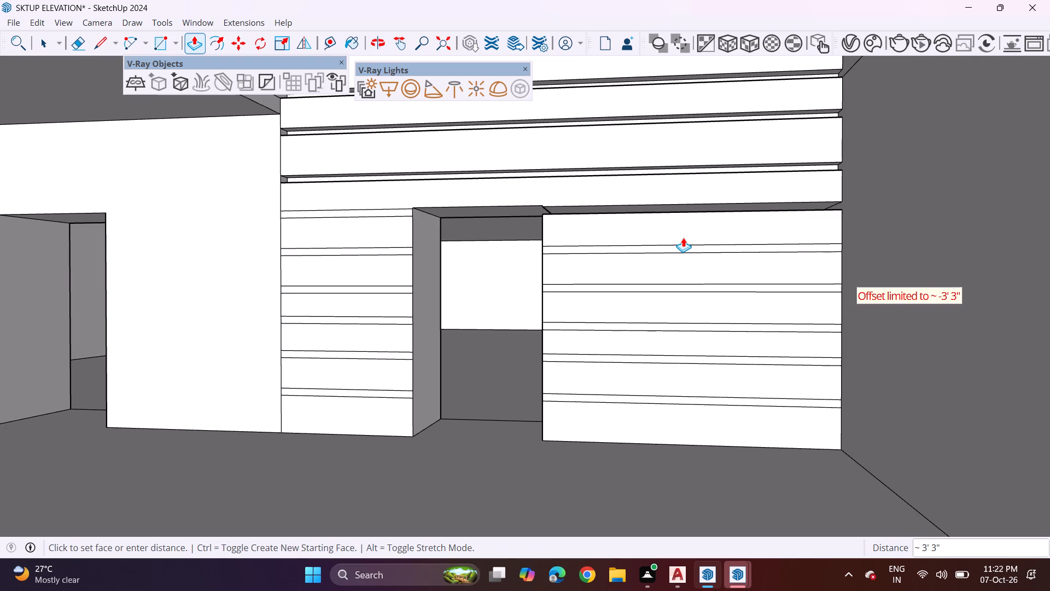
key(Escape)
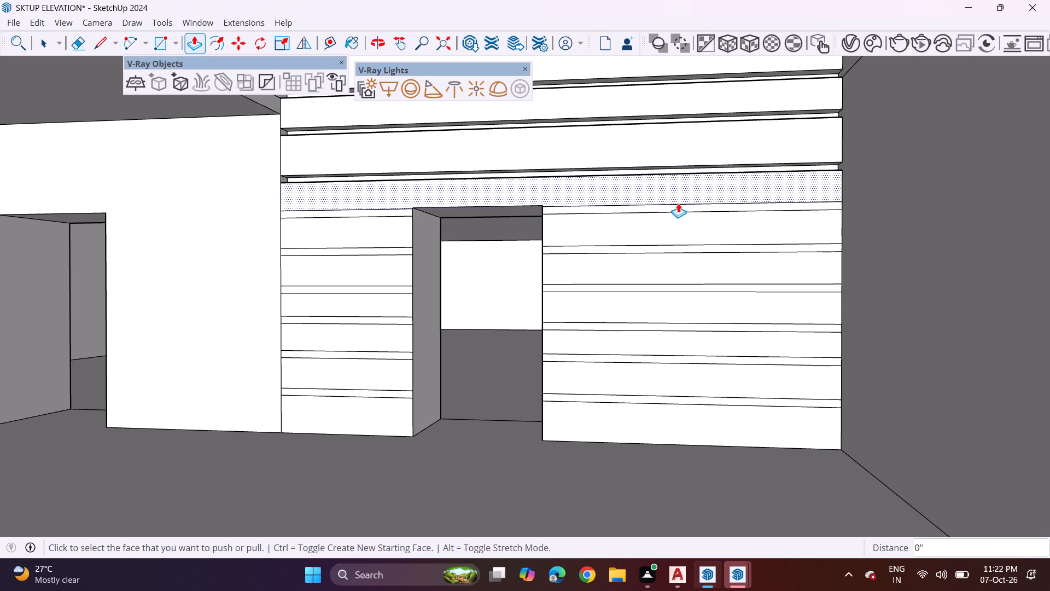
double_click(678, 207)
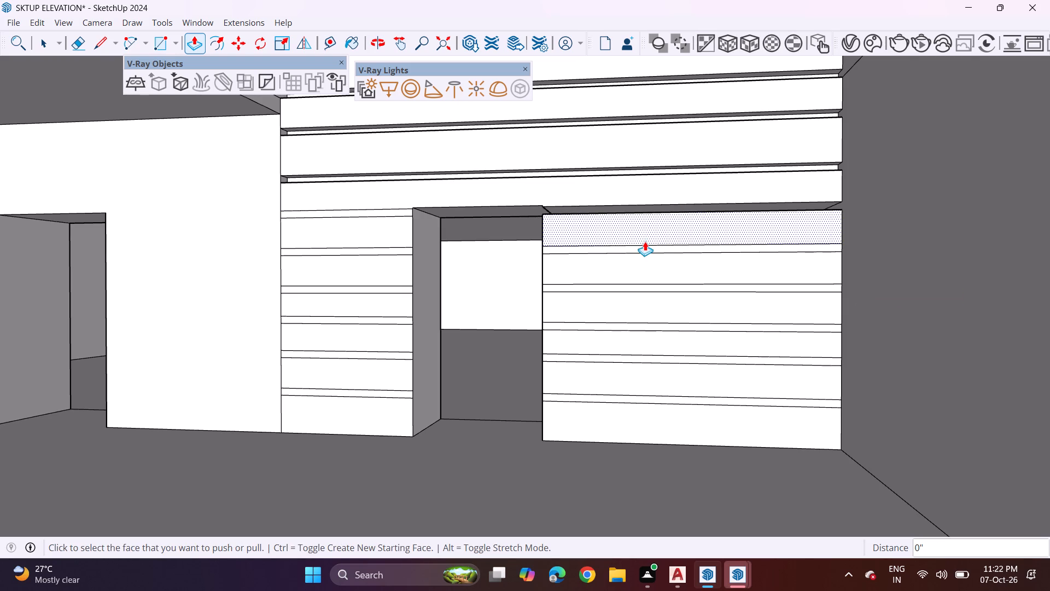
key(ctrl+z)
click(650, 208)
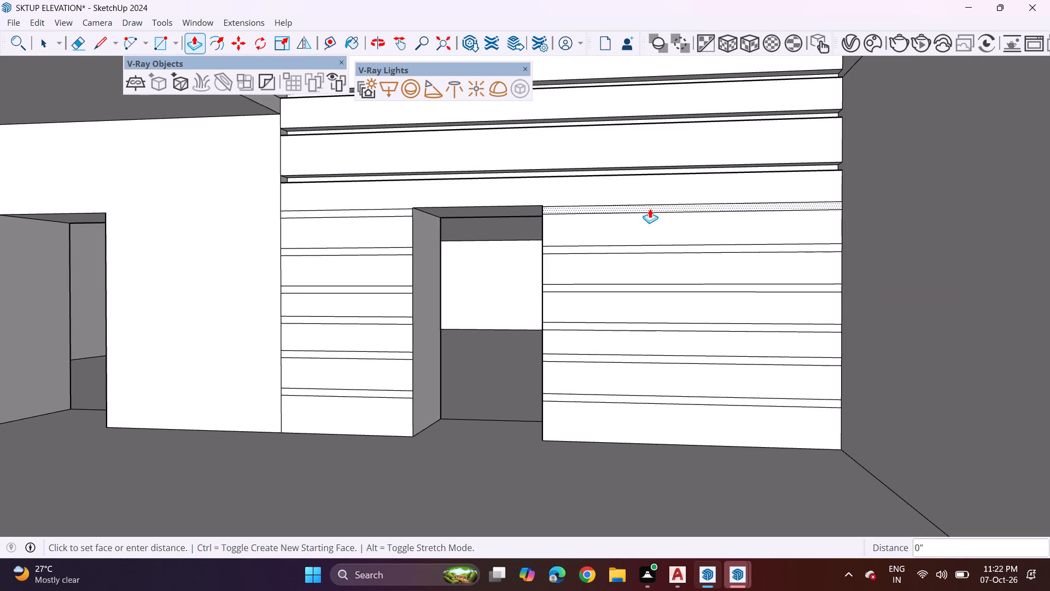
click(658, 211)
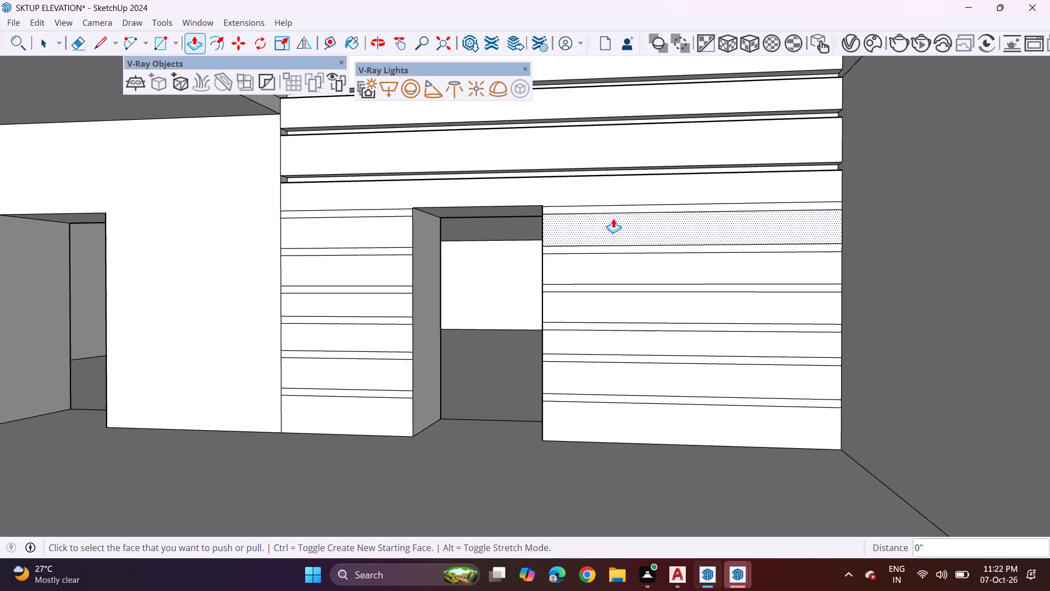
Recess the top three narrow strips on both sides of the door by repeating the Push/Pull used for the upper grooves.
middle_drag(613, 218, 790, 207)
scroll(608, 227, up, 4)
click(544, 202)
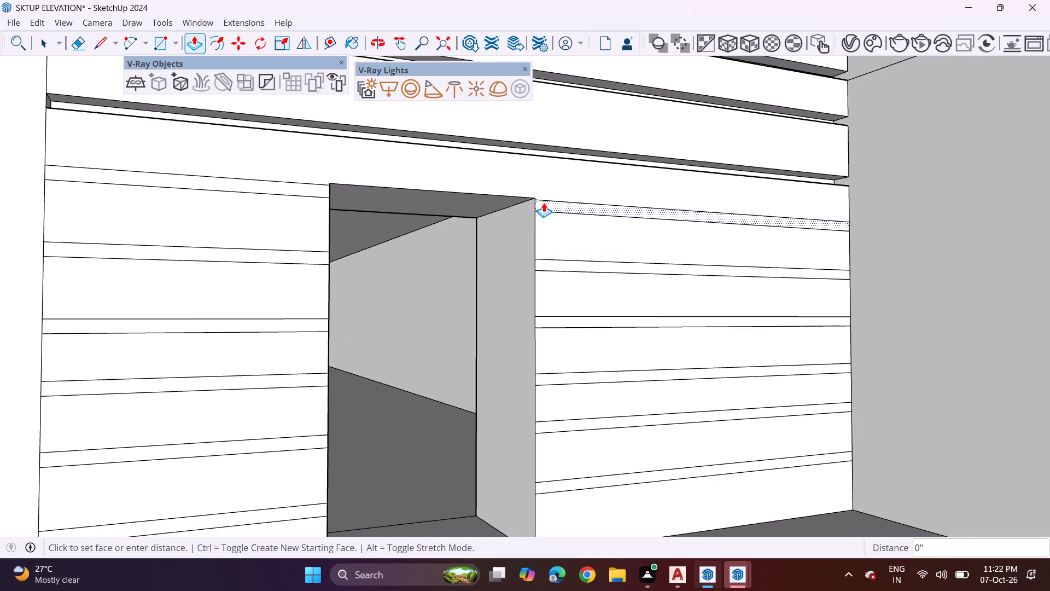
click(540, 204)
double_click(297, 186)
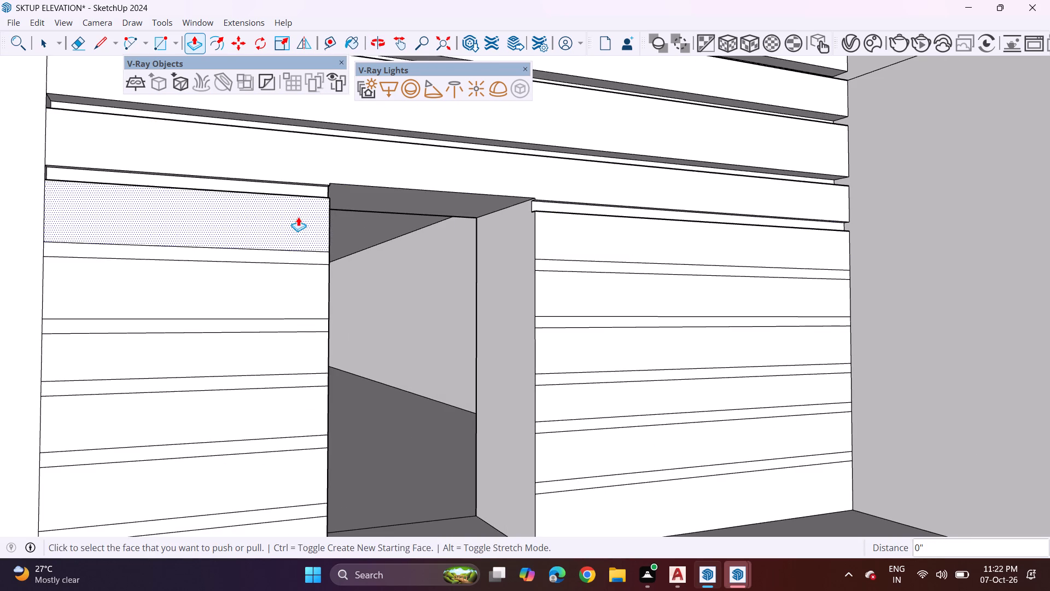
double_click(296, 256)
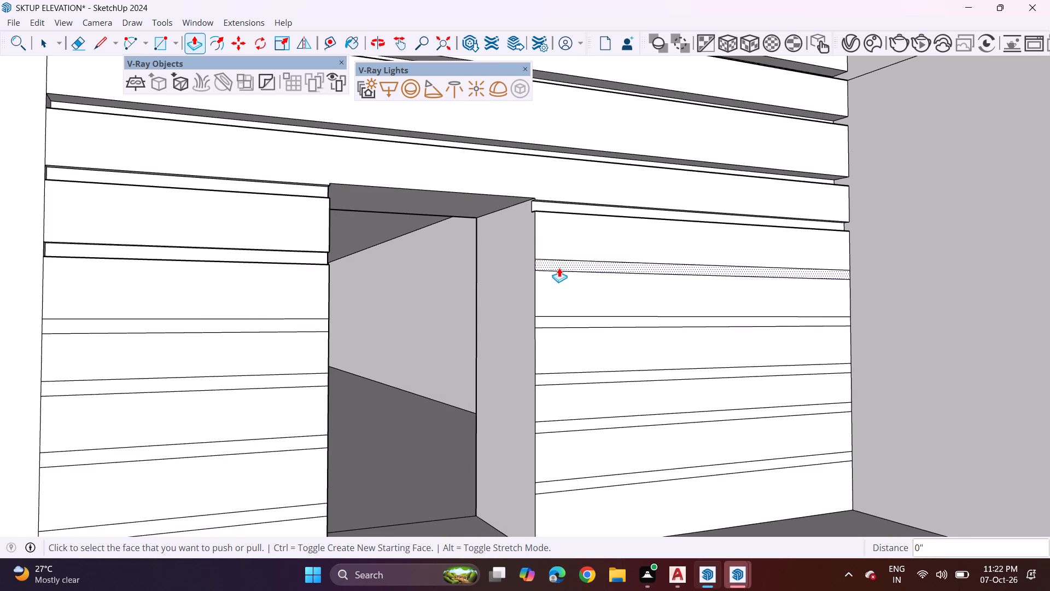
click(559, 268)
click(559, 268)
double_click(556, 318)
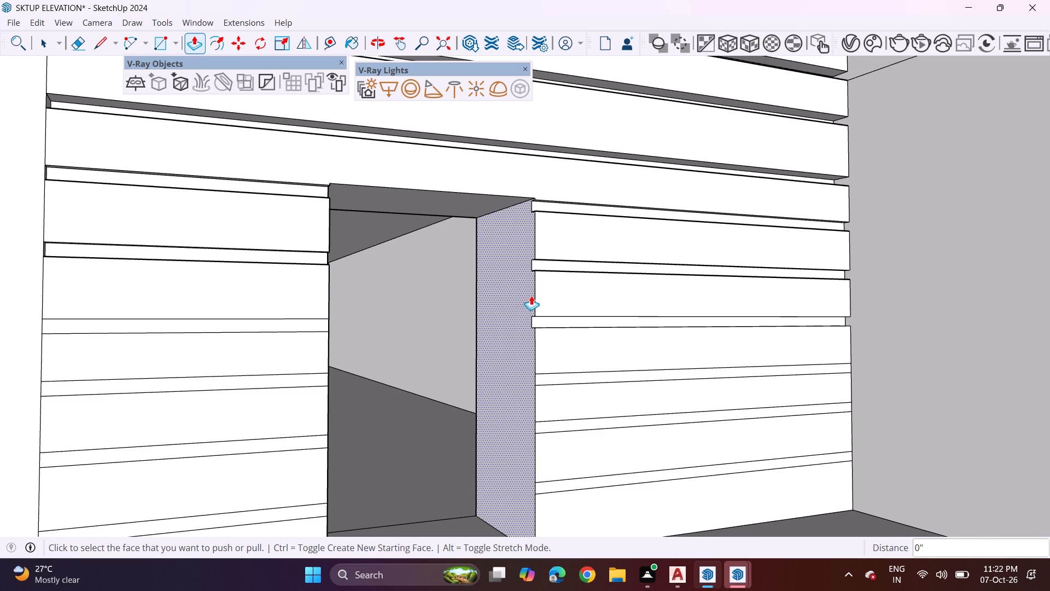
scroll(531, 296, down, 1)
double_click(341, 323)
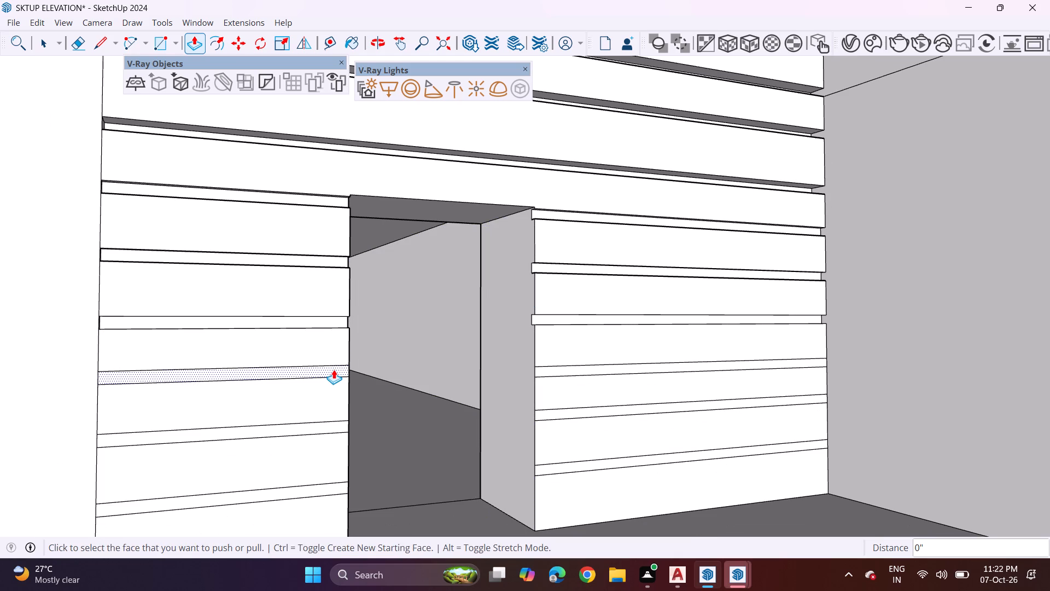
Recess the three remaining lower strips on both sides of the door to the same depth, down to near the floor.
double_click(334, 369)
double_click(334, 422)
middle_drag(484, 418, 491, 288)
double_click(321, 321)
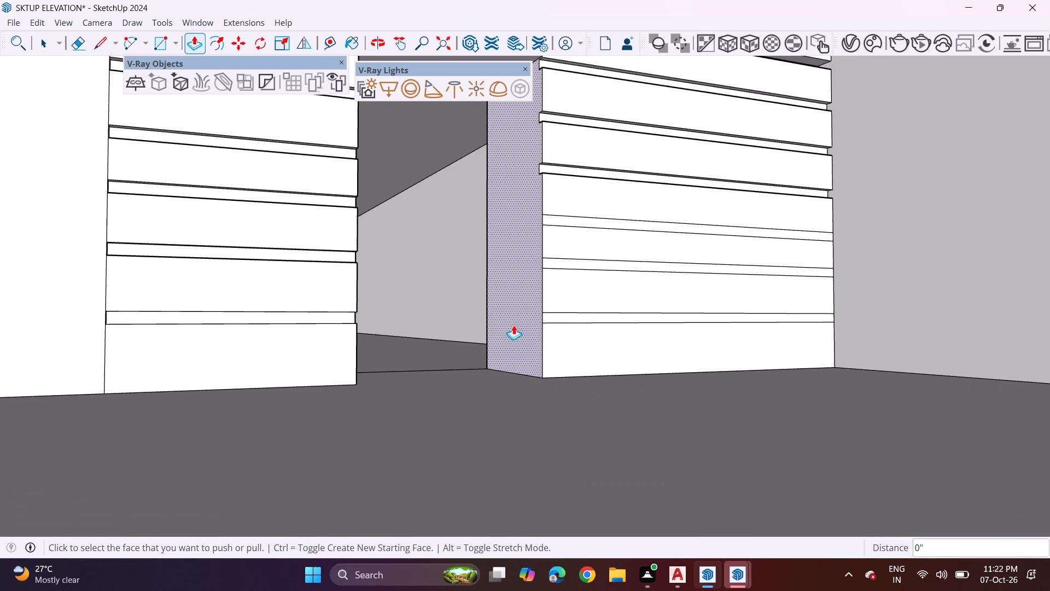
double_click(566, 316)
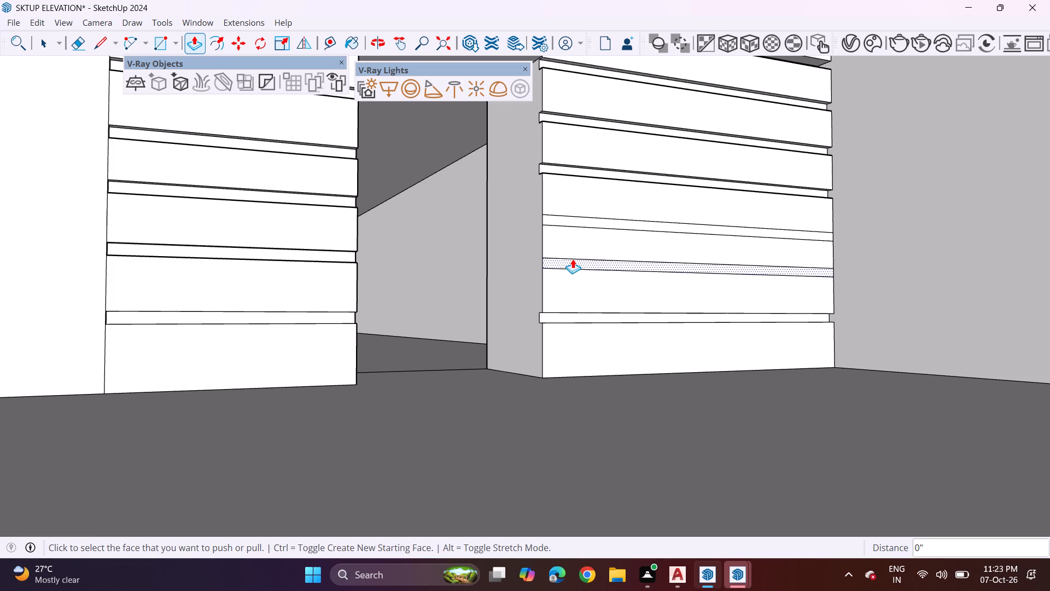
double_click(573, 259)
double_click(571, 217)
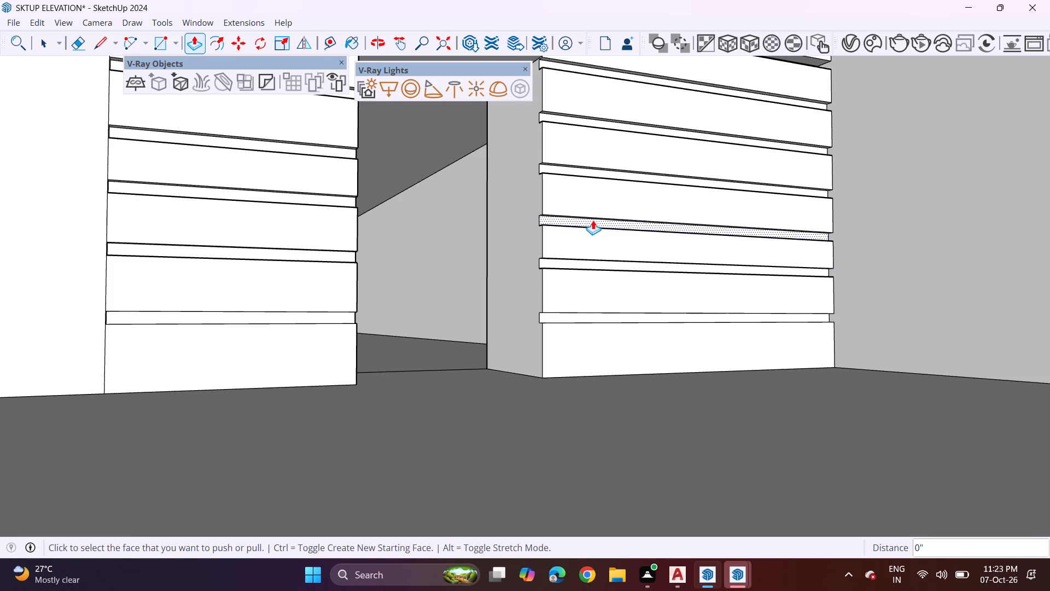
Draw a vertical line about 10' long from ceiling to floor on the plain back wall, just beside the grooved section.
scroll(593, 220, down, 3)
middle_drag(734, 258, 581, 277)
scroll(576, 273, down, 7)
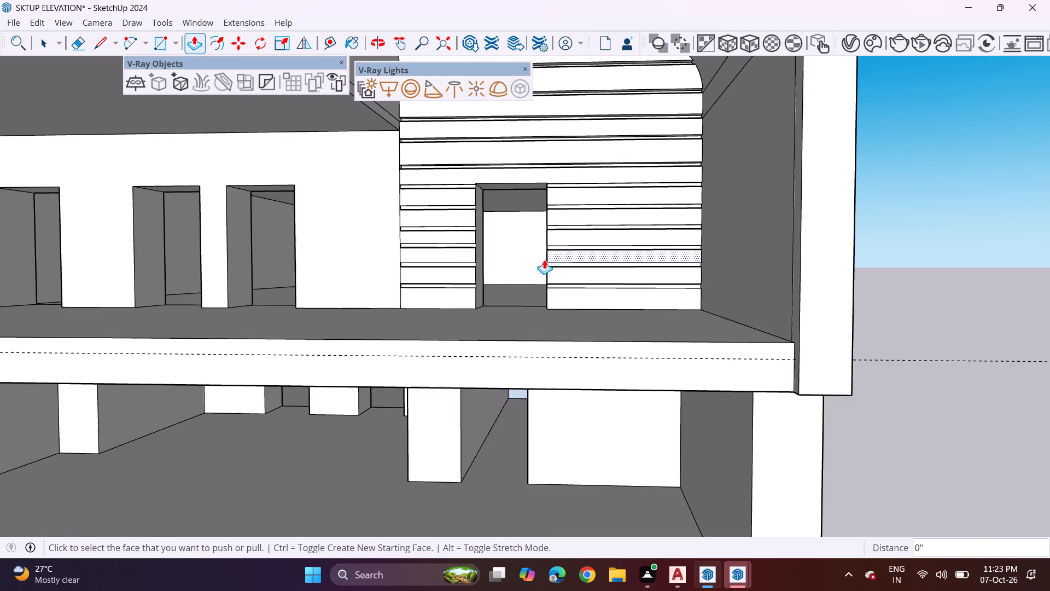
scroll(542, 258, down, 3)
shift+middle_drag(497, 246, 640, 309)
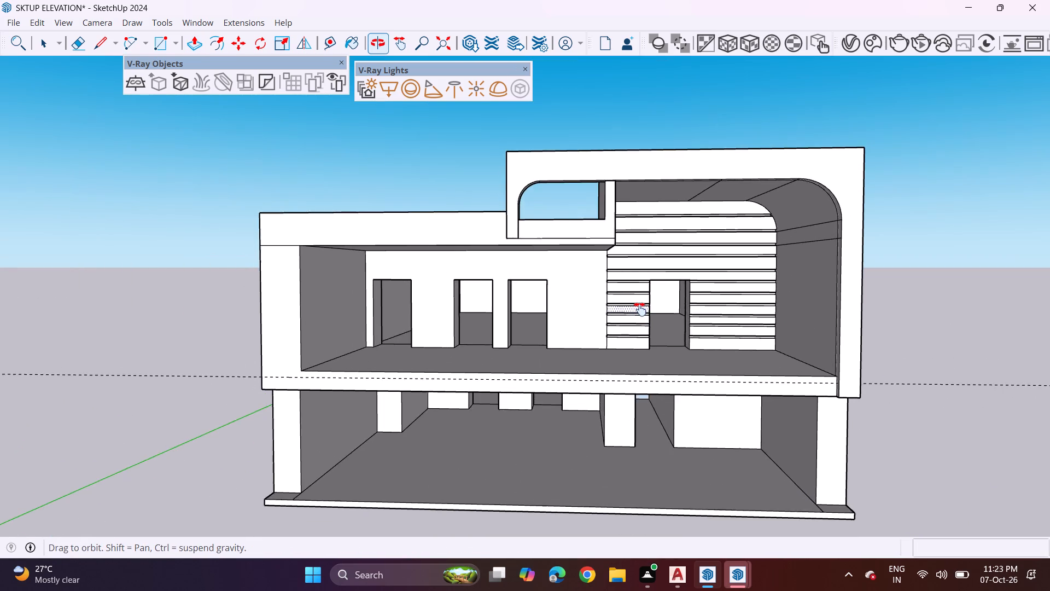
shift+middle_drag(640, 309, 634, 286)
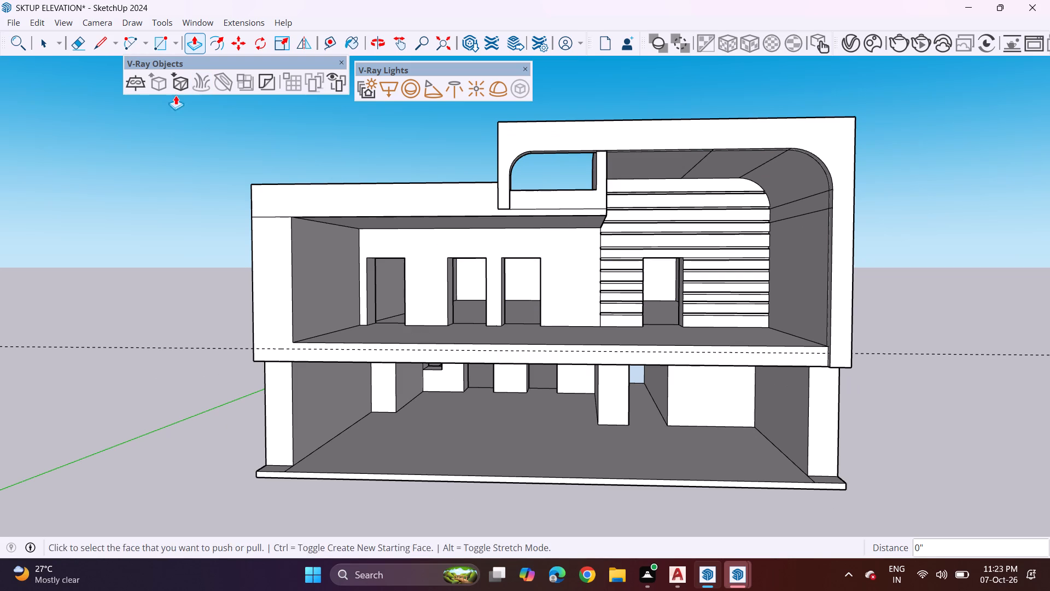
click(100, 44)
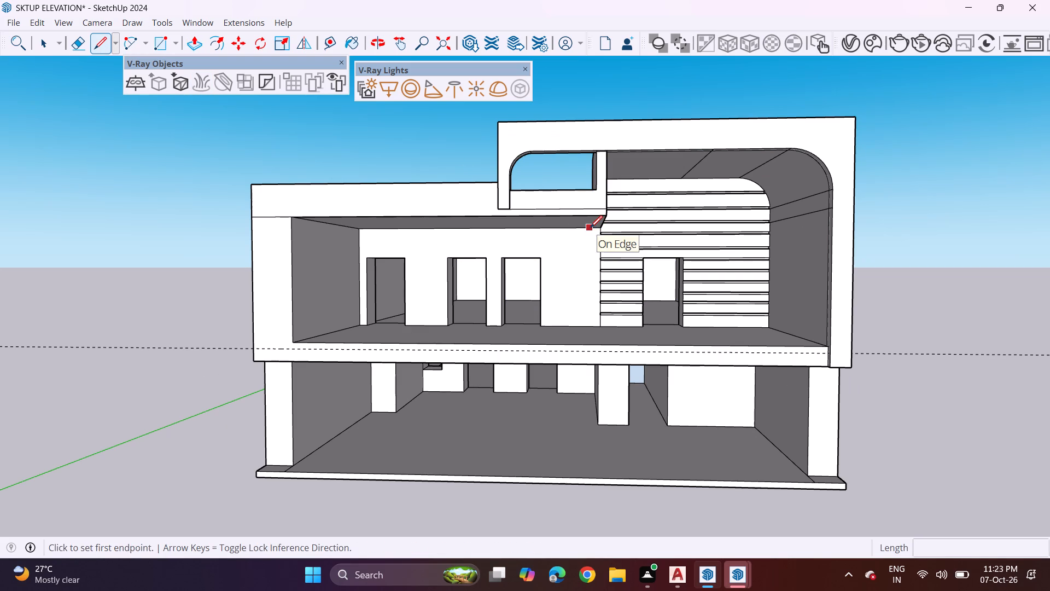
click(594, 225)
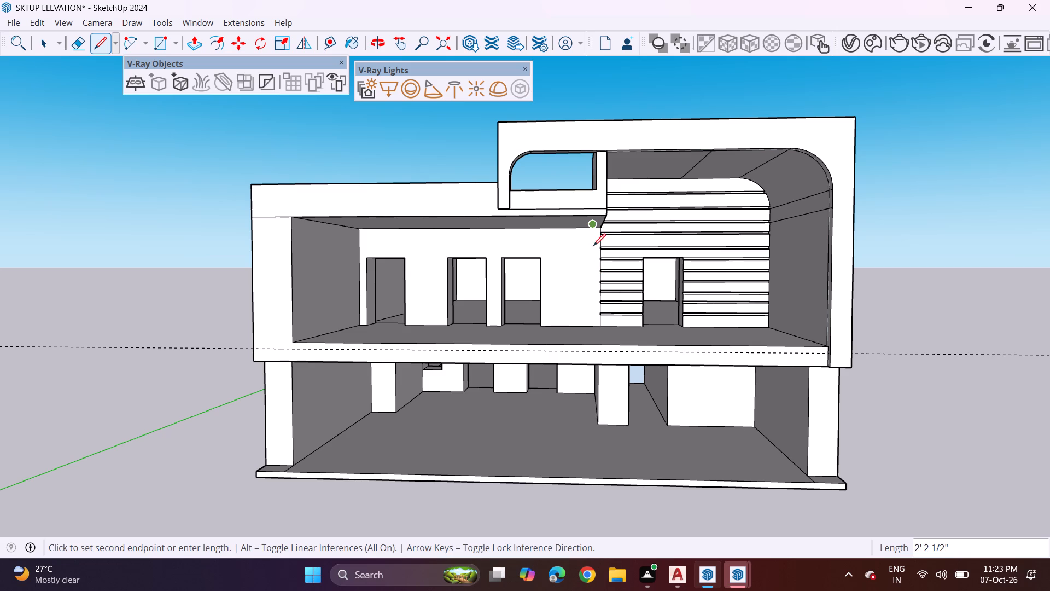
scroll(591, 240, up, 5)
middle_drag(603, 217, 672, 174)
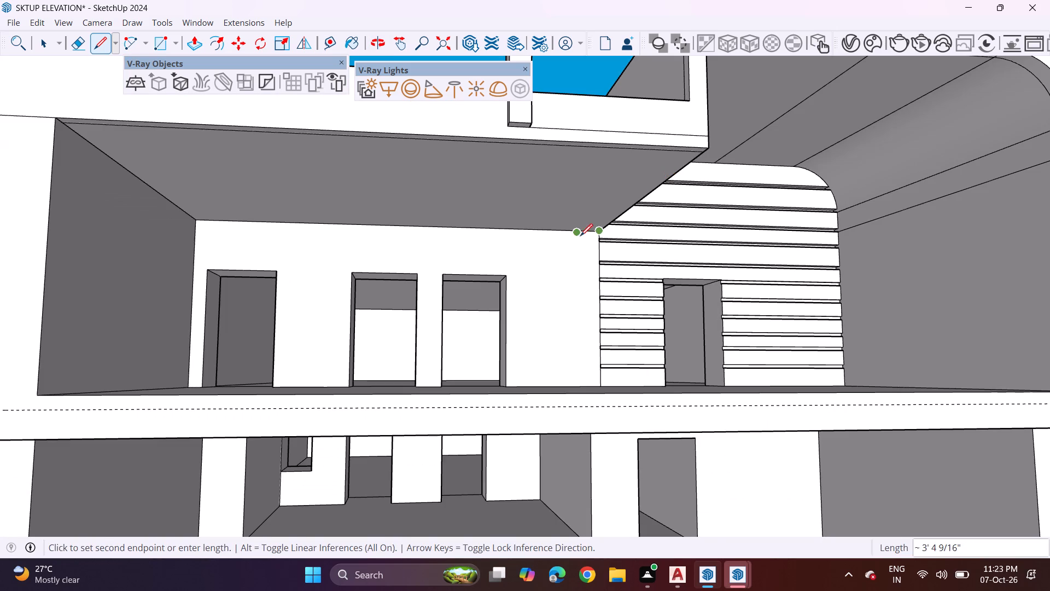
middle_drag(568, 333, 537, 380)
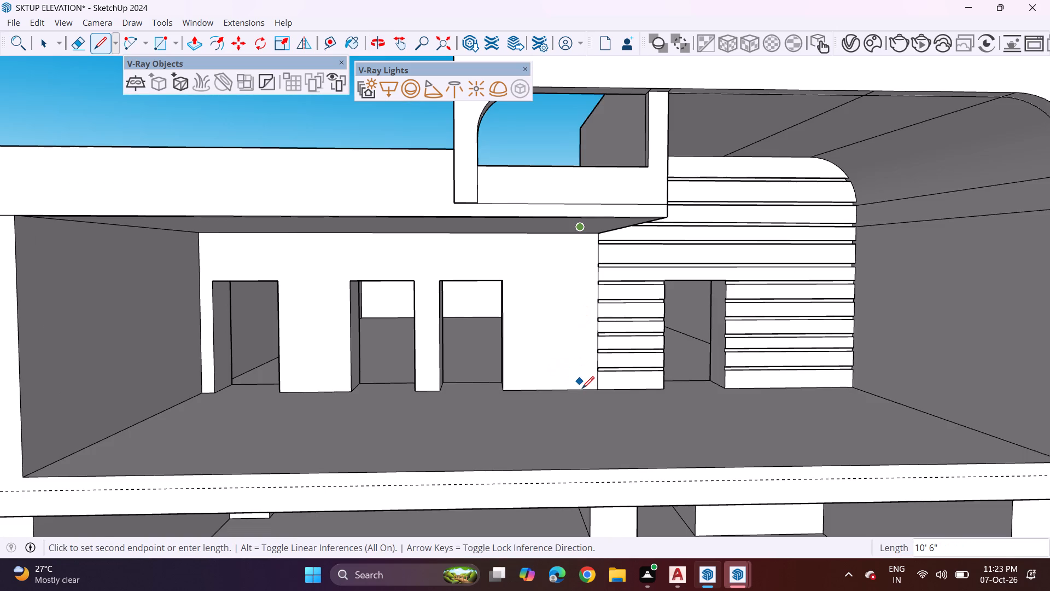
click(584, 389)
click(574, 237)
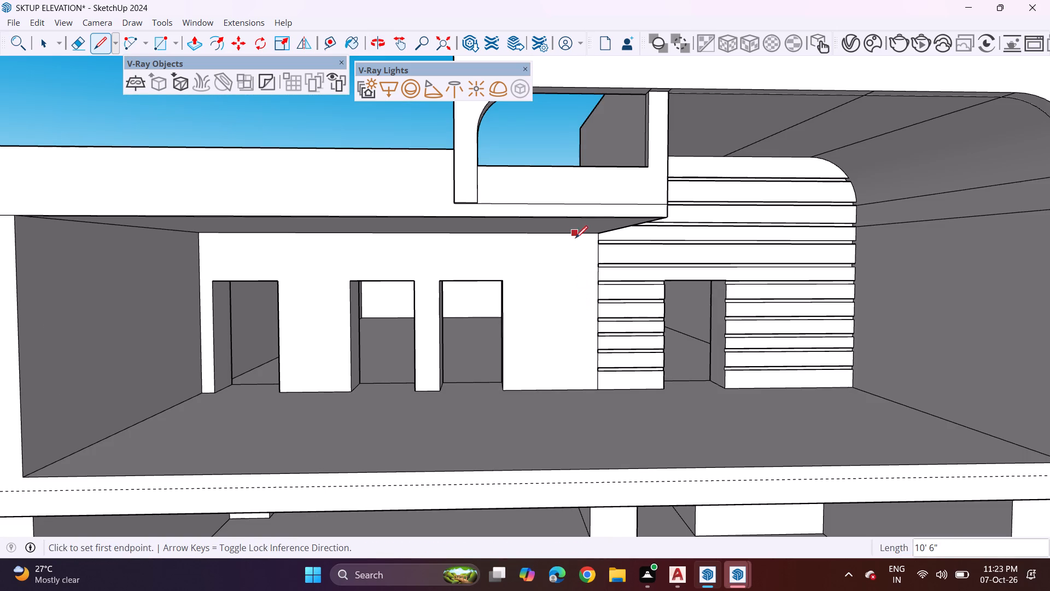
click(576, 390)
key(space)
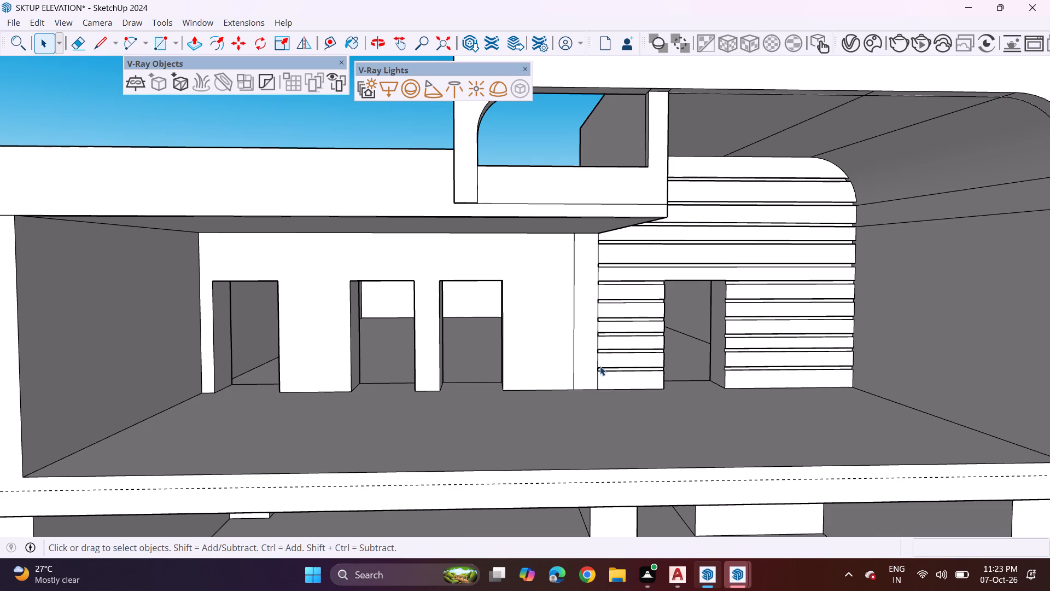
Draw a line about 41' 7 3/4" long across the upper storey's floor between the side walls, parallel to the front edge.
scroll(661, 305, down, 2)
middle_click(645, 398)
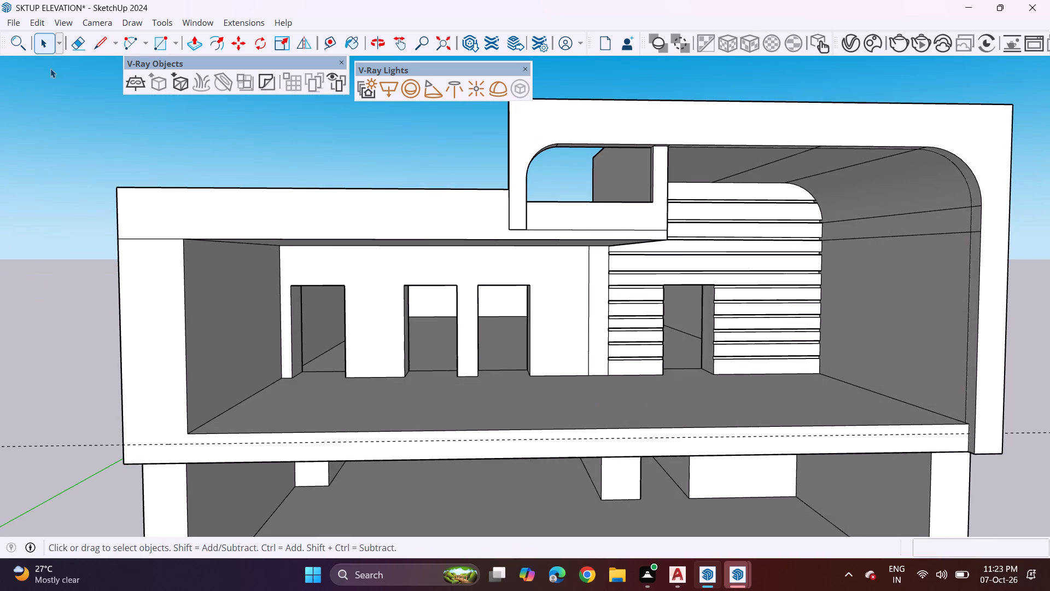
click(90, 48)
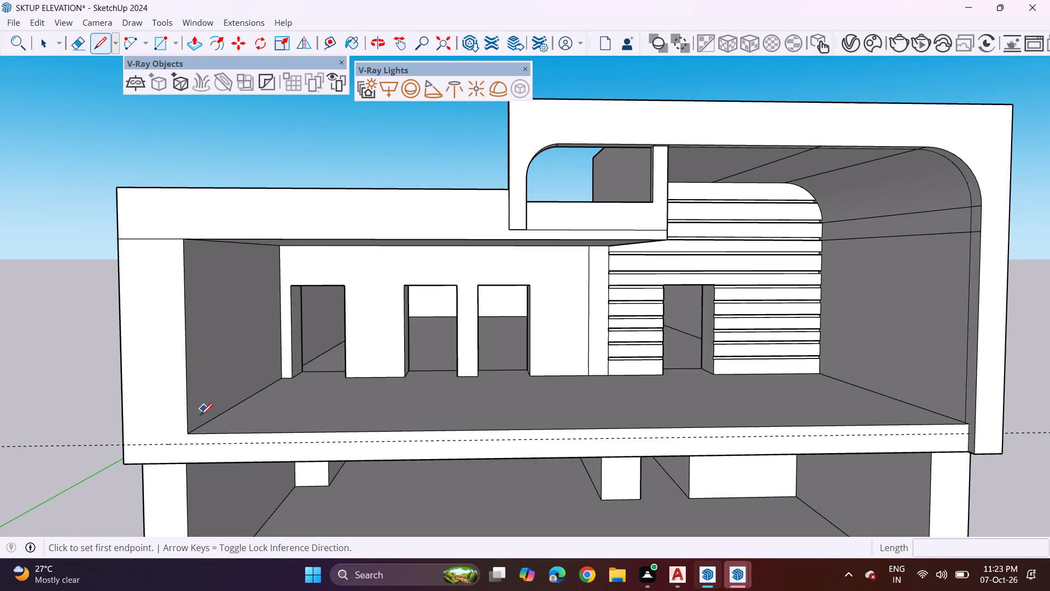
click(192, 430)
click(208, 421)
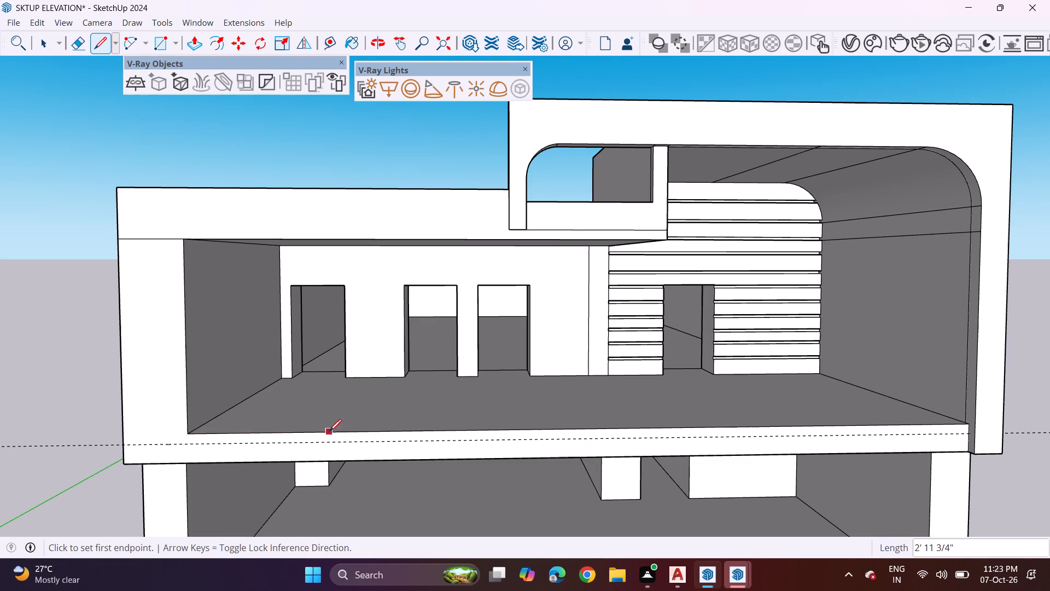
click(938, 411)
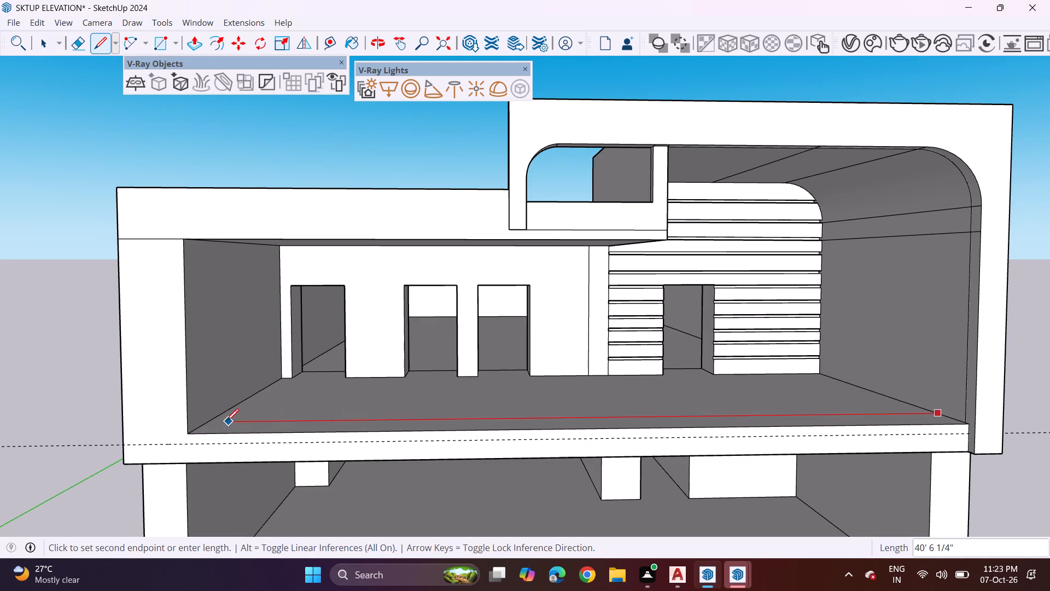
click(204, 421)
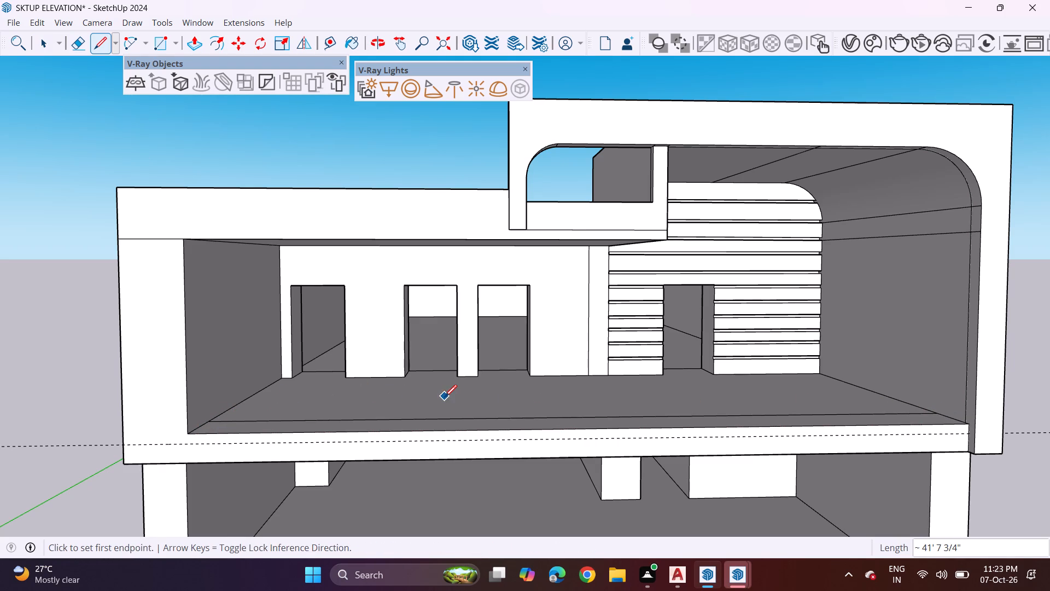
Push/Pull the narrow floor strip along the upper storey's front edge up about 1' 9/16" to form a low parapet.
click(189, 50)
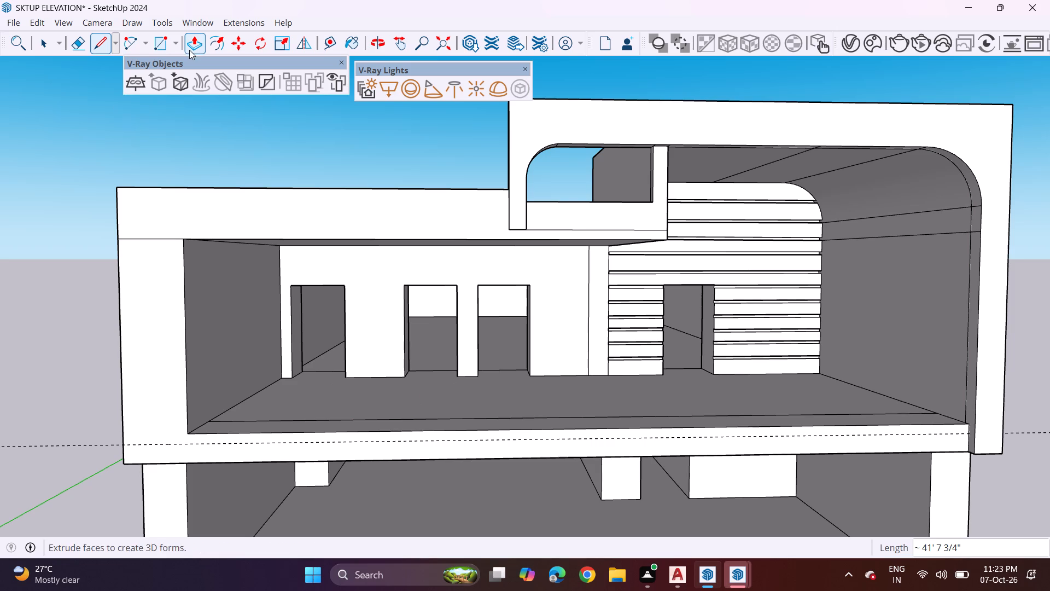
click(252, 430)
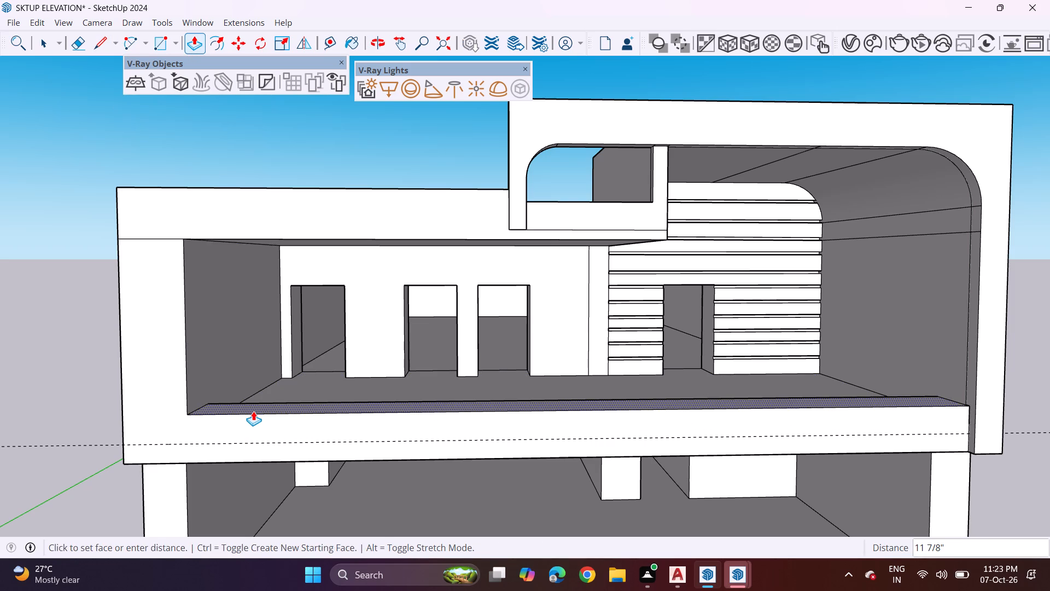
click(253, 409)
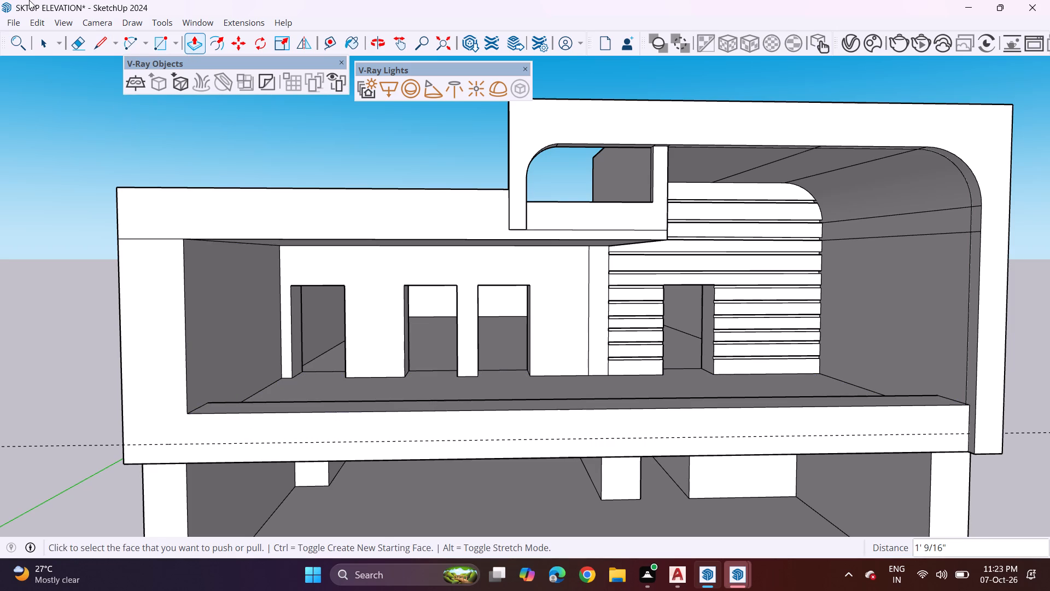
Draw a line about 8' 10" up the side wall from the parapet's inner corner, continuing about 24' 10 11/16" across the ceiling to its end.
click(96, 45)
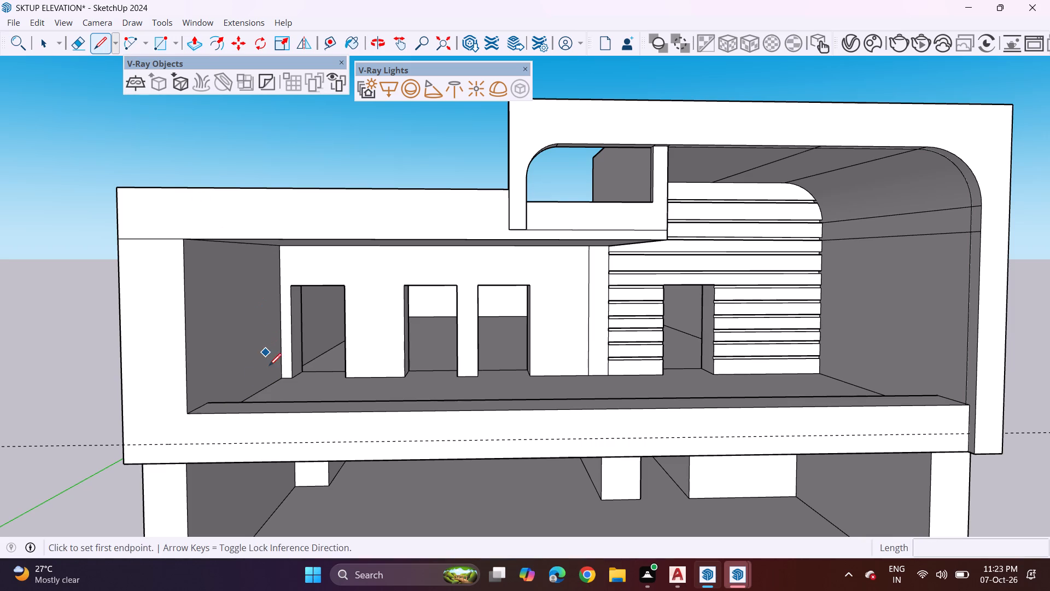
click(210, 400)
click(213, 242)
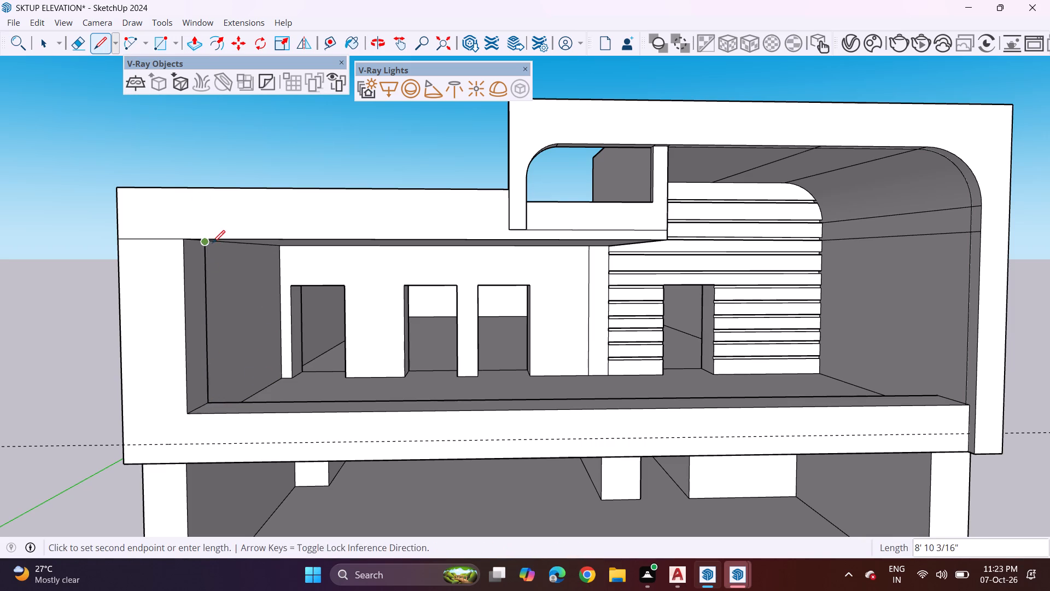
middle_drag(247, 264, 249, 194)
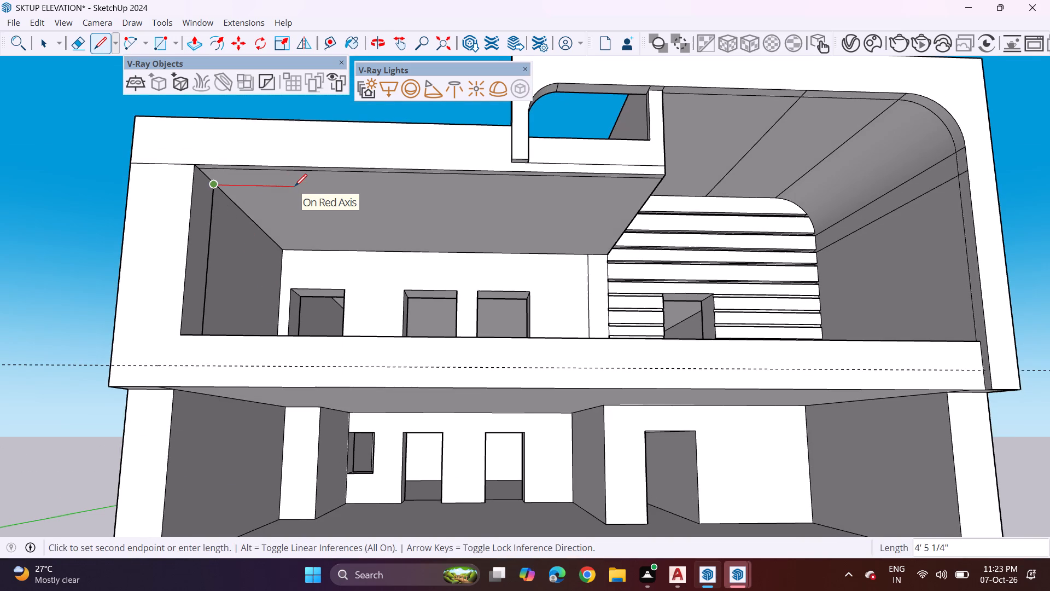
click(655, 190)
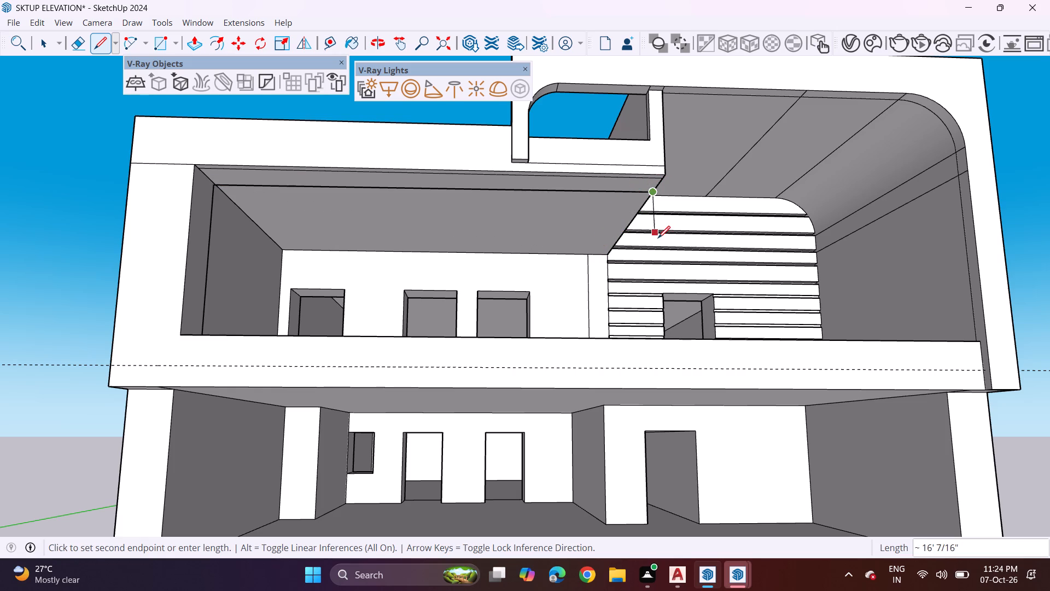
key(space)
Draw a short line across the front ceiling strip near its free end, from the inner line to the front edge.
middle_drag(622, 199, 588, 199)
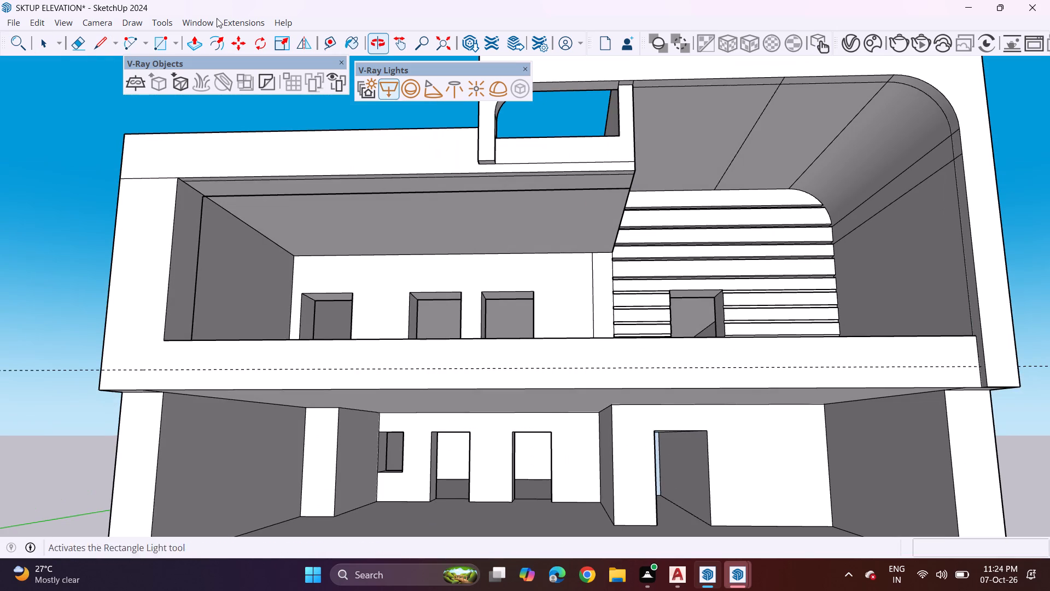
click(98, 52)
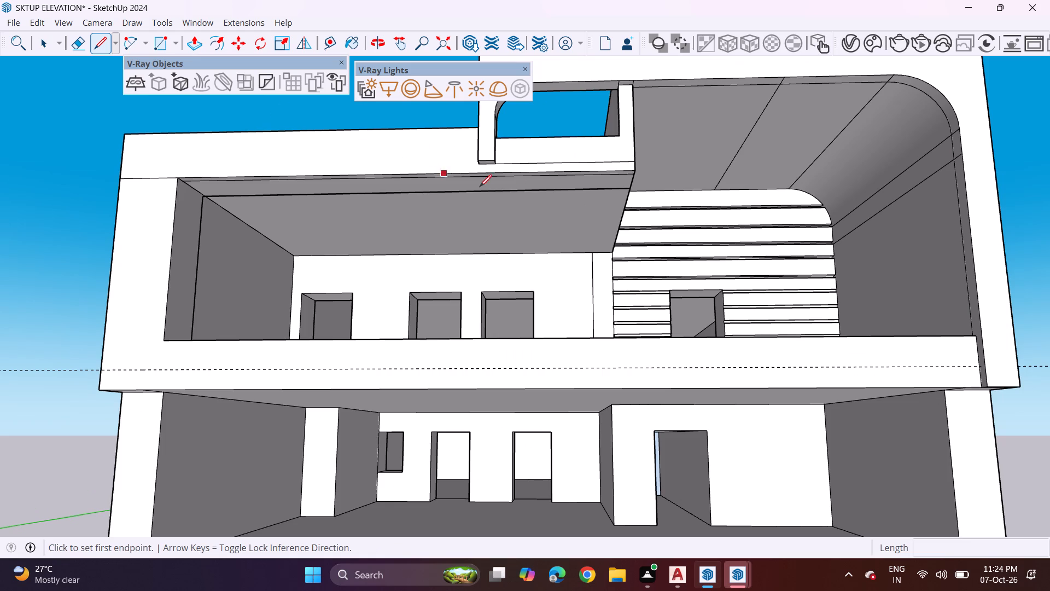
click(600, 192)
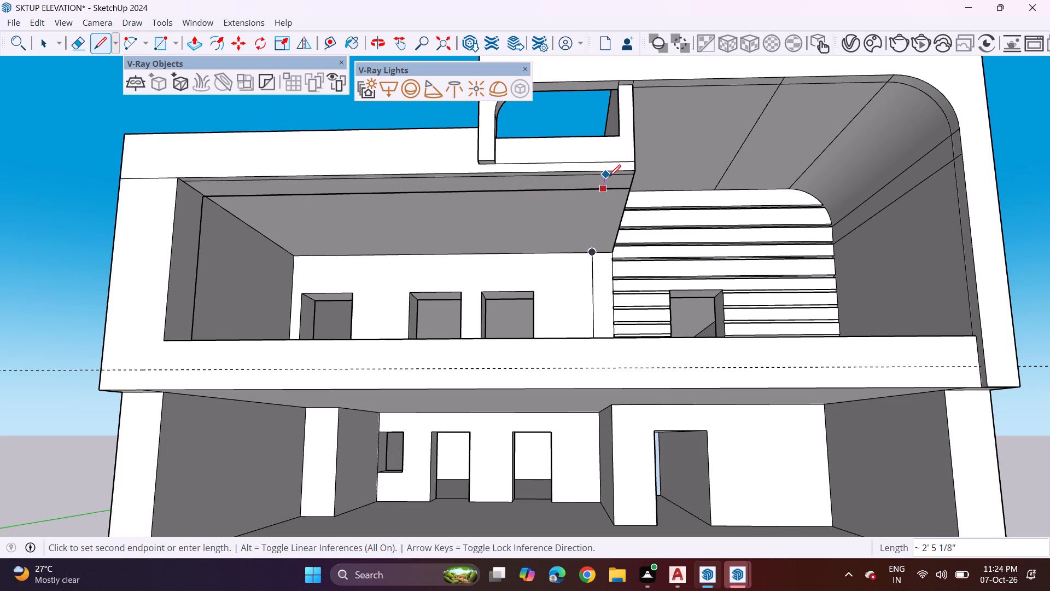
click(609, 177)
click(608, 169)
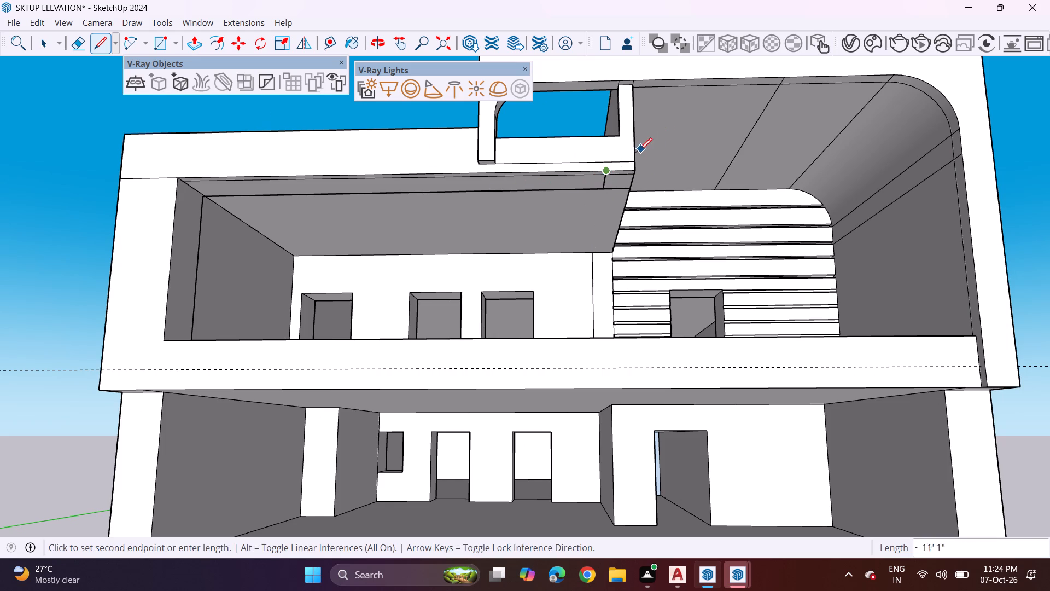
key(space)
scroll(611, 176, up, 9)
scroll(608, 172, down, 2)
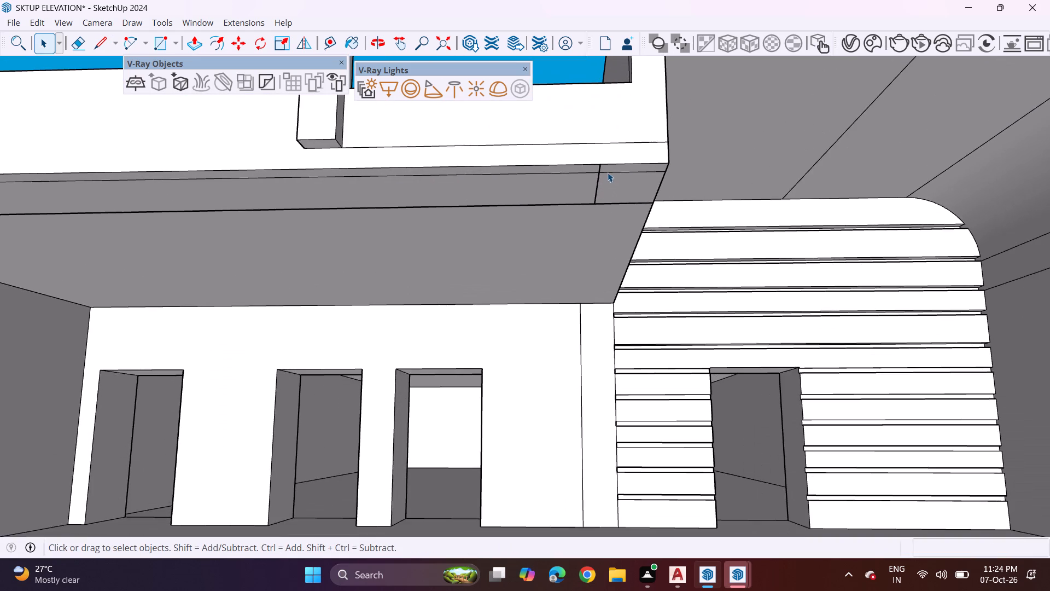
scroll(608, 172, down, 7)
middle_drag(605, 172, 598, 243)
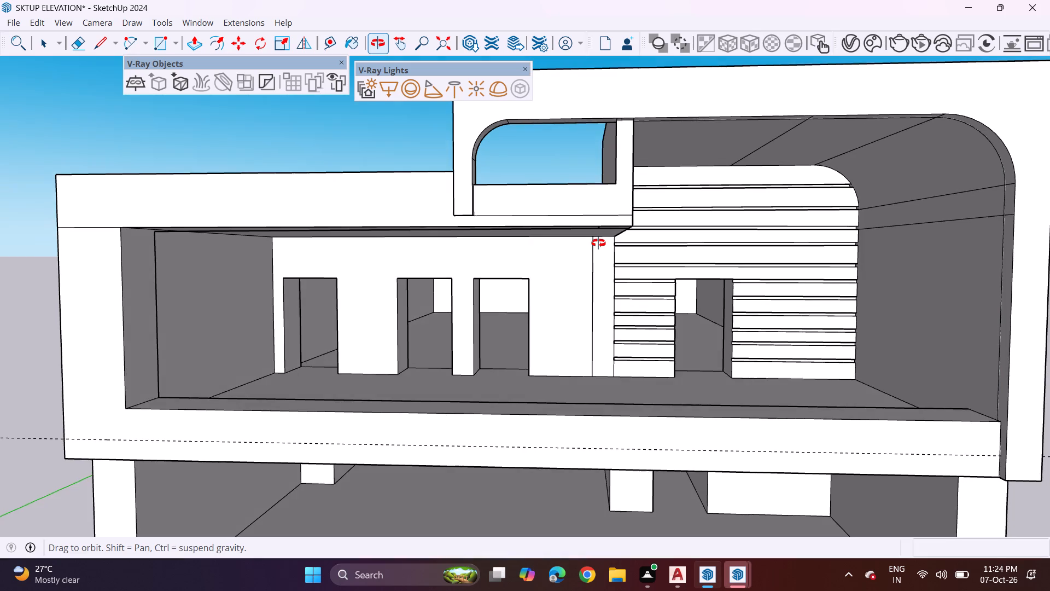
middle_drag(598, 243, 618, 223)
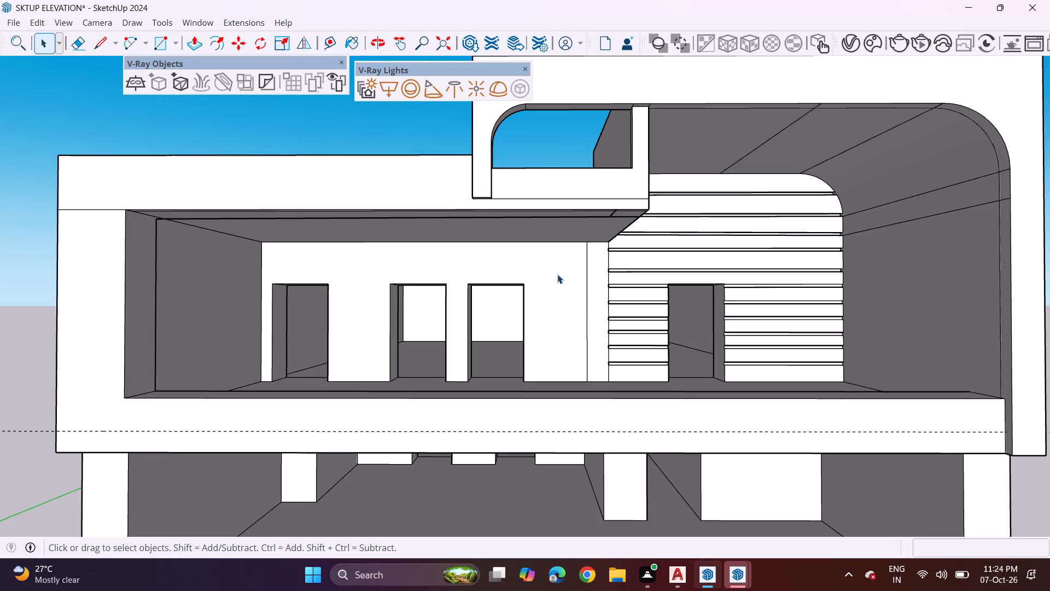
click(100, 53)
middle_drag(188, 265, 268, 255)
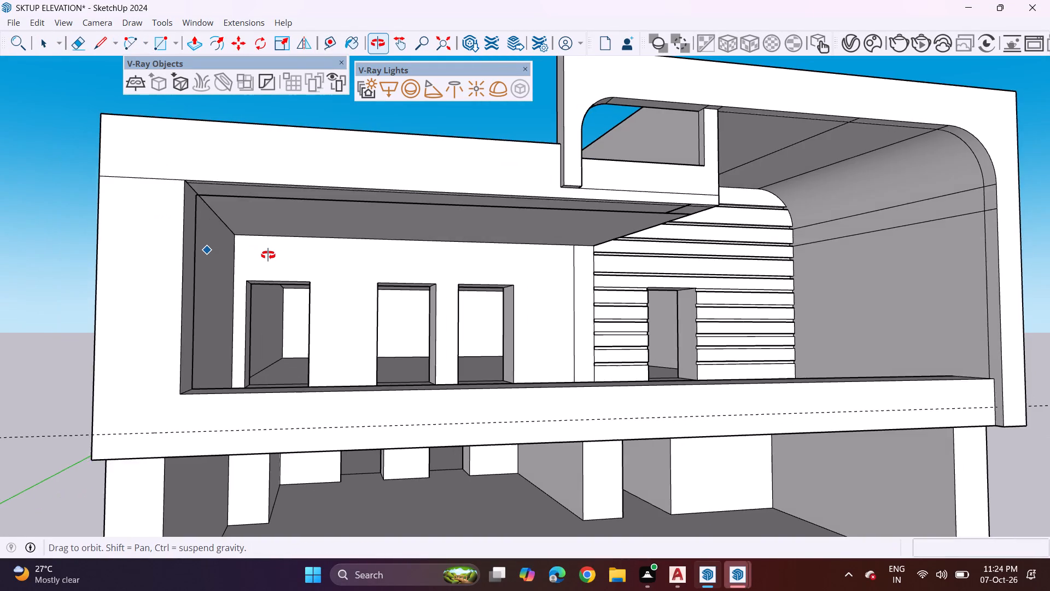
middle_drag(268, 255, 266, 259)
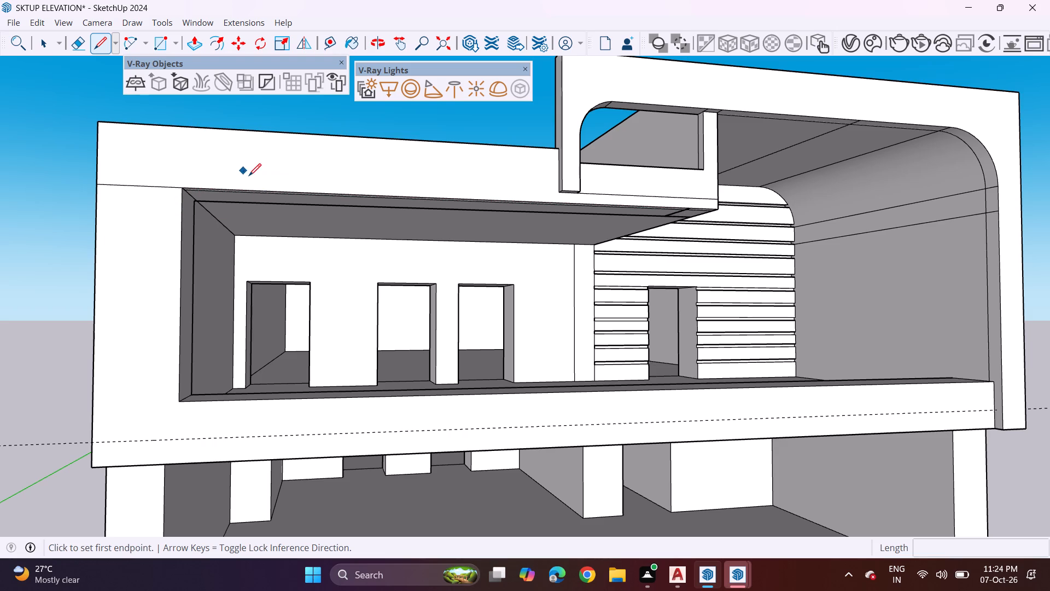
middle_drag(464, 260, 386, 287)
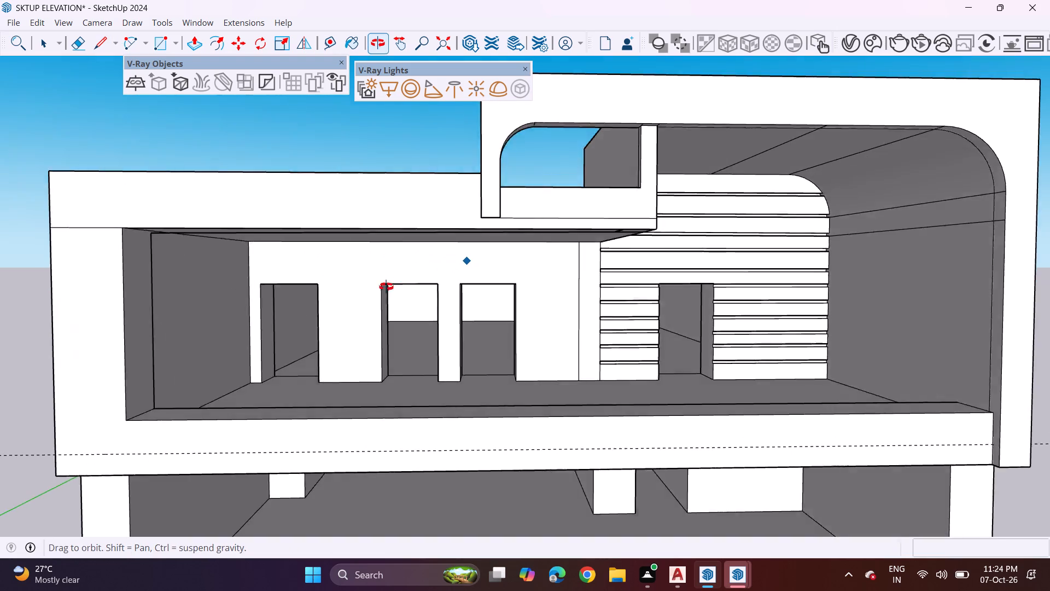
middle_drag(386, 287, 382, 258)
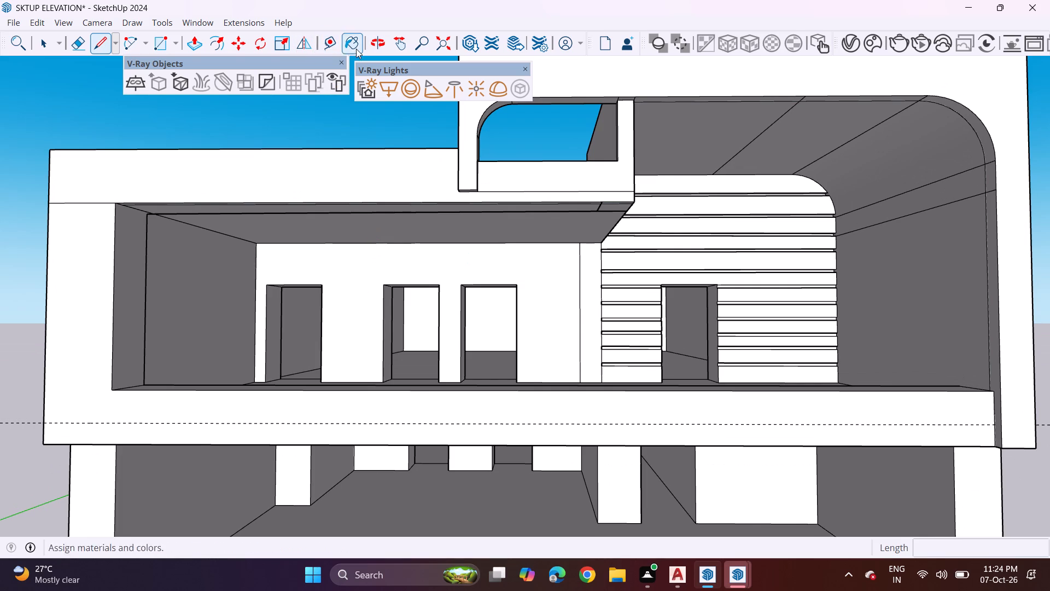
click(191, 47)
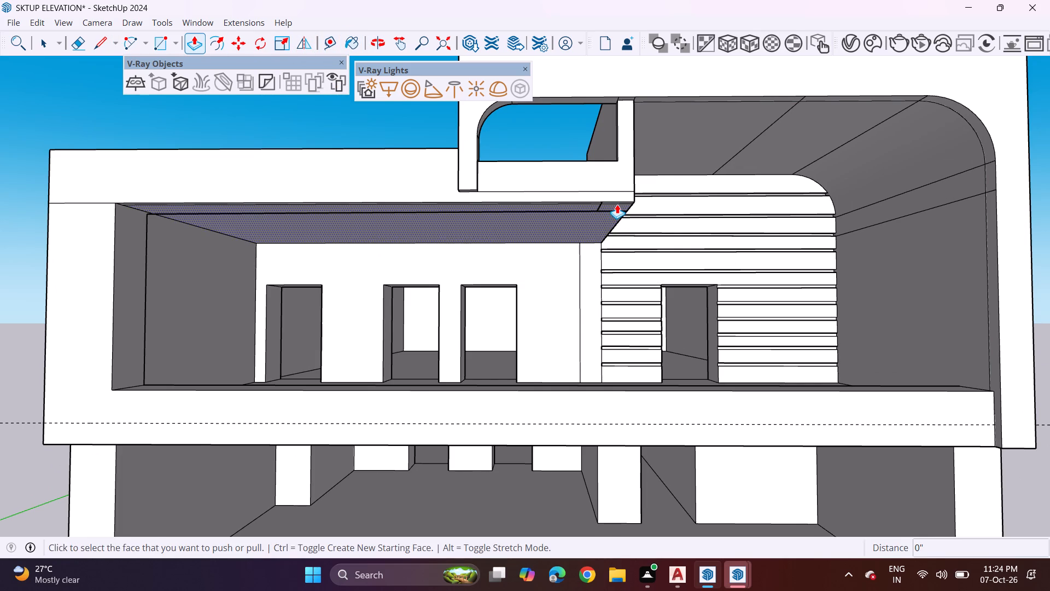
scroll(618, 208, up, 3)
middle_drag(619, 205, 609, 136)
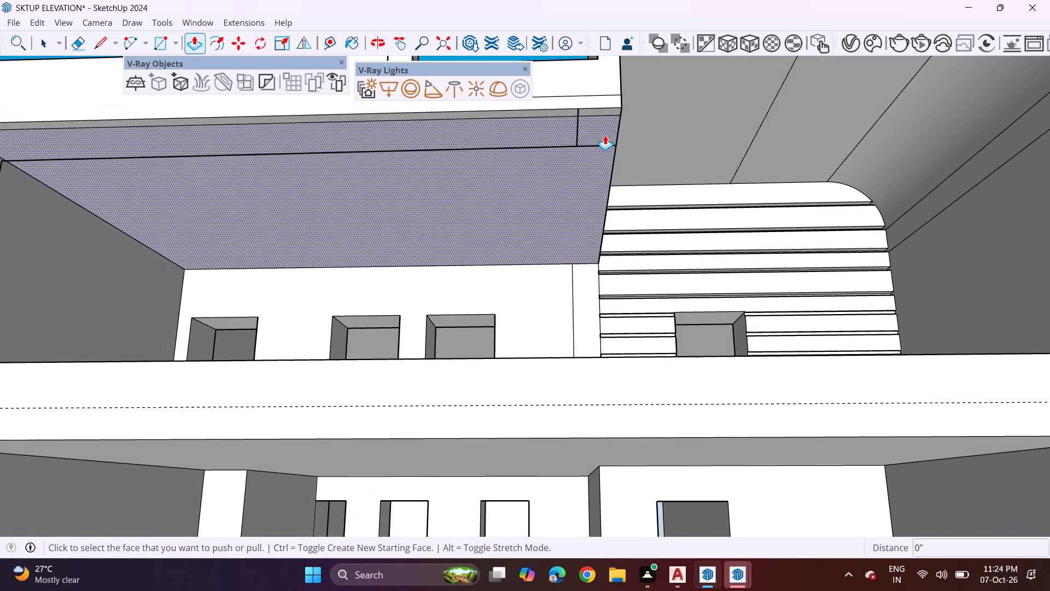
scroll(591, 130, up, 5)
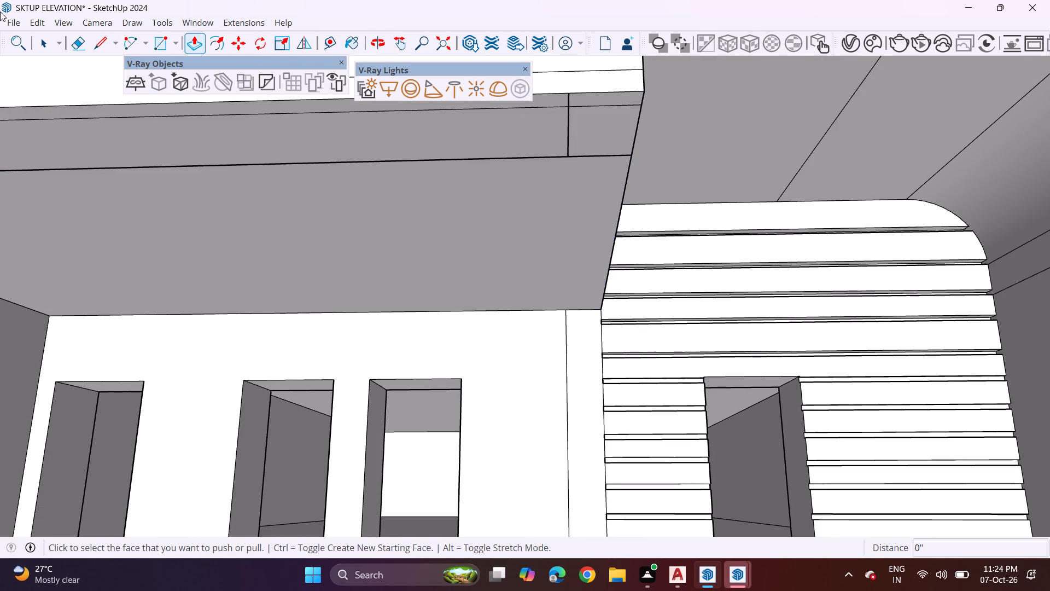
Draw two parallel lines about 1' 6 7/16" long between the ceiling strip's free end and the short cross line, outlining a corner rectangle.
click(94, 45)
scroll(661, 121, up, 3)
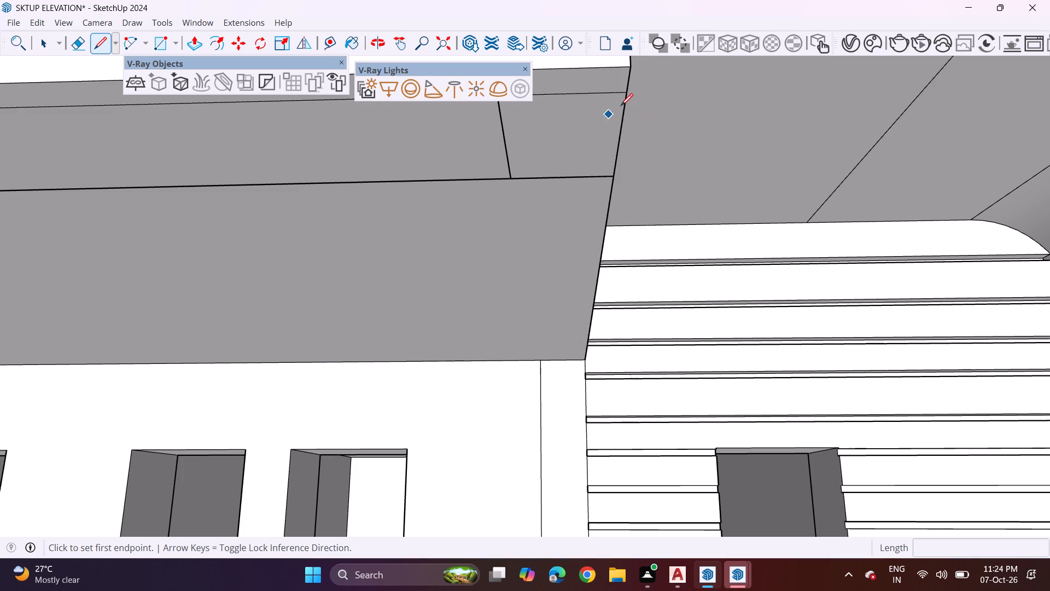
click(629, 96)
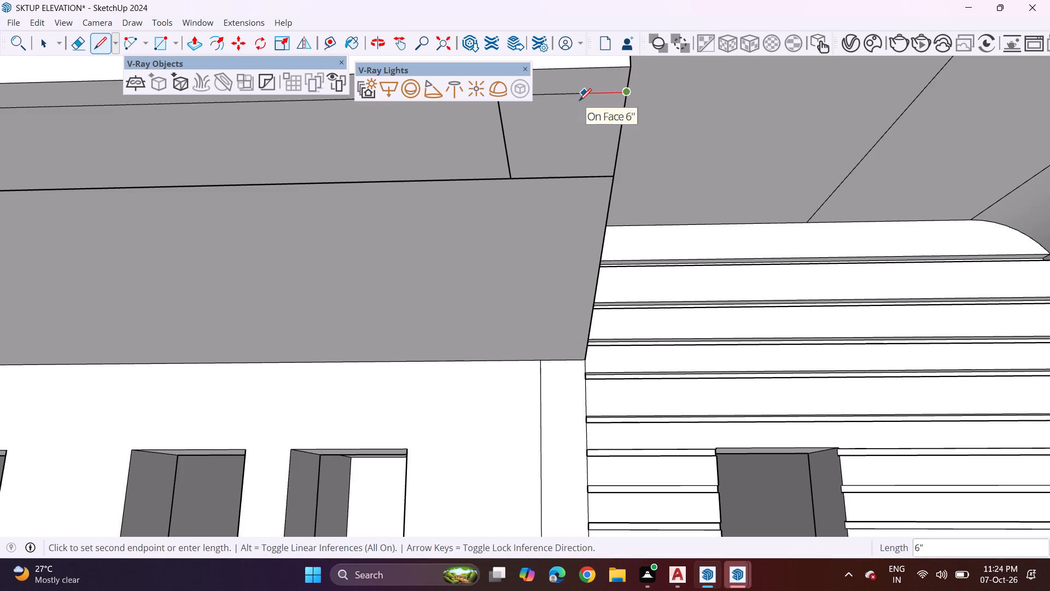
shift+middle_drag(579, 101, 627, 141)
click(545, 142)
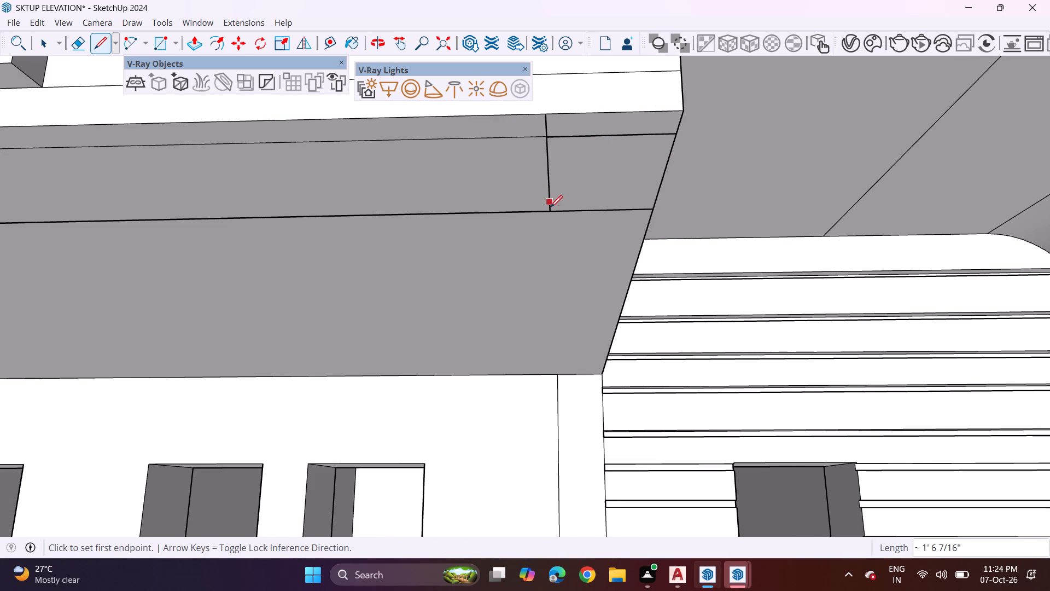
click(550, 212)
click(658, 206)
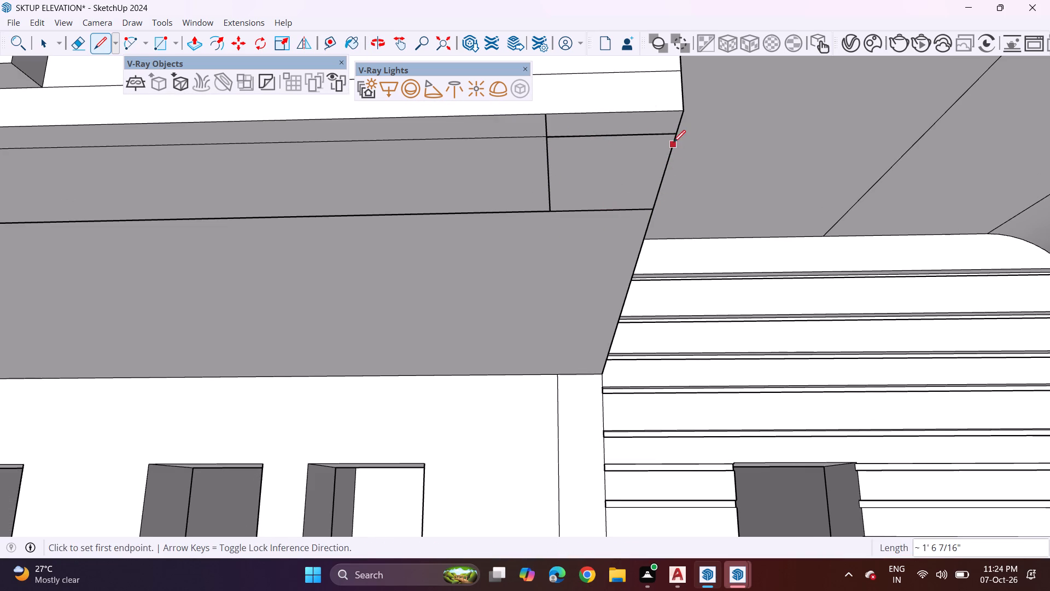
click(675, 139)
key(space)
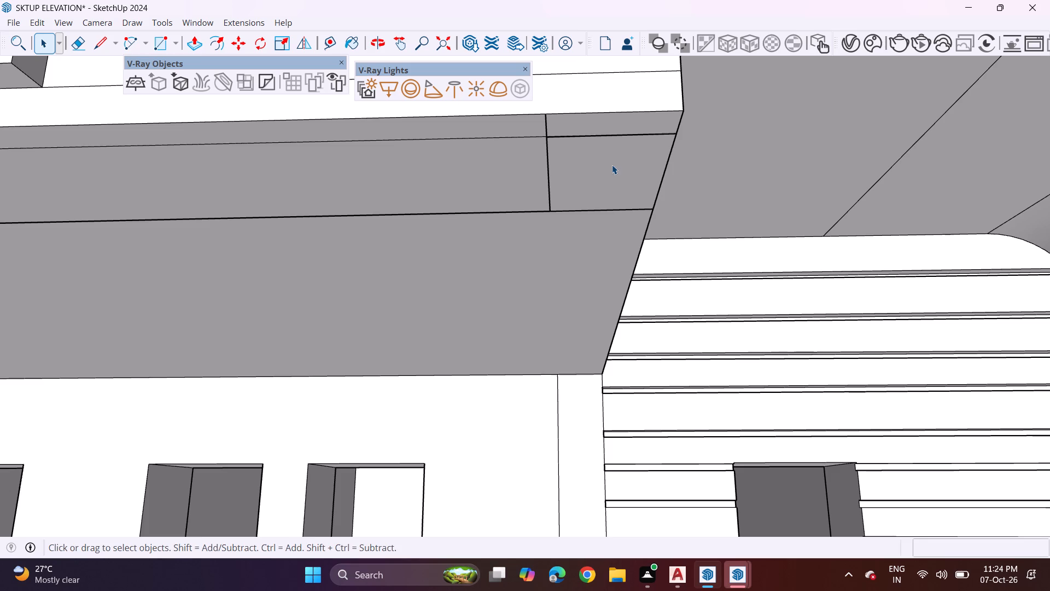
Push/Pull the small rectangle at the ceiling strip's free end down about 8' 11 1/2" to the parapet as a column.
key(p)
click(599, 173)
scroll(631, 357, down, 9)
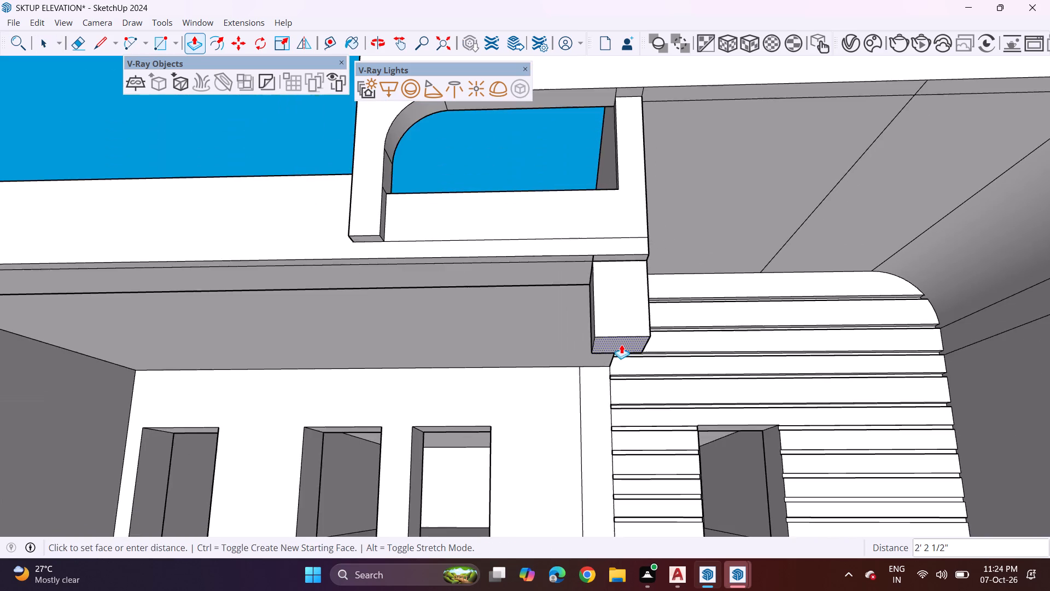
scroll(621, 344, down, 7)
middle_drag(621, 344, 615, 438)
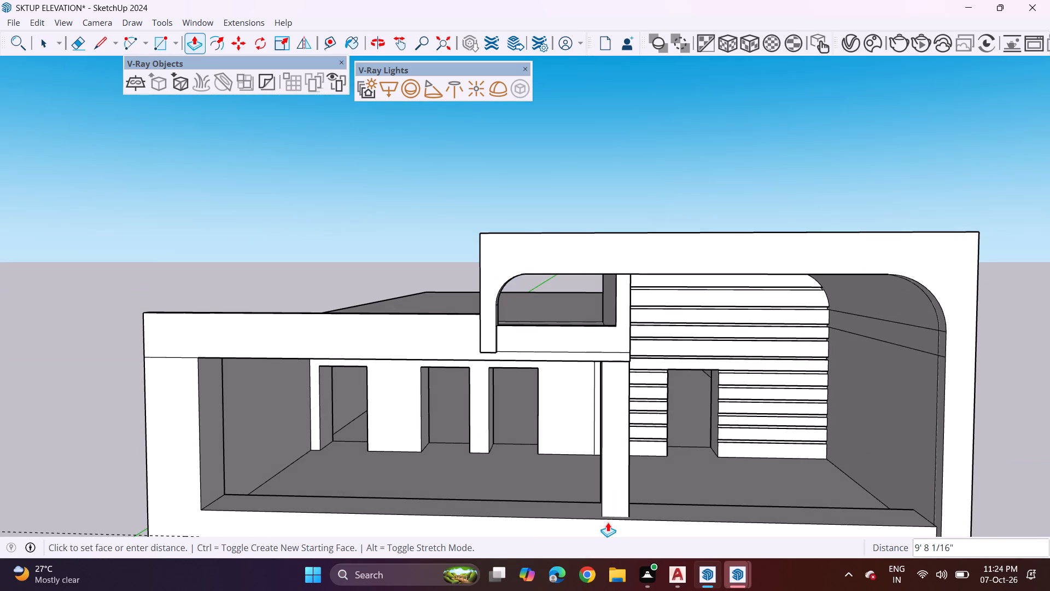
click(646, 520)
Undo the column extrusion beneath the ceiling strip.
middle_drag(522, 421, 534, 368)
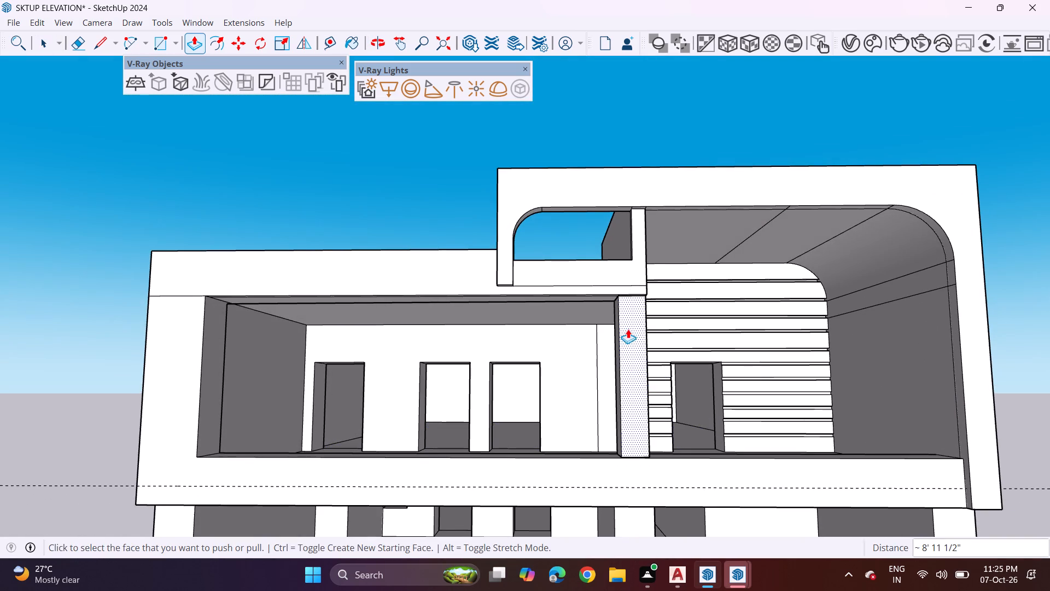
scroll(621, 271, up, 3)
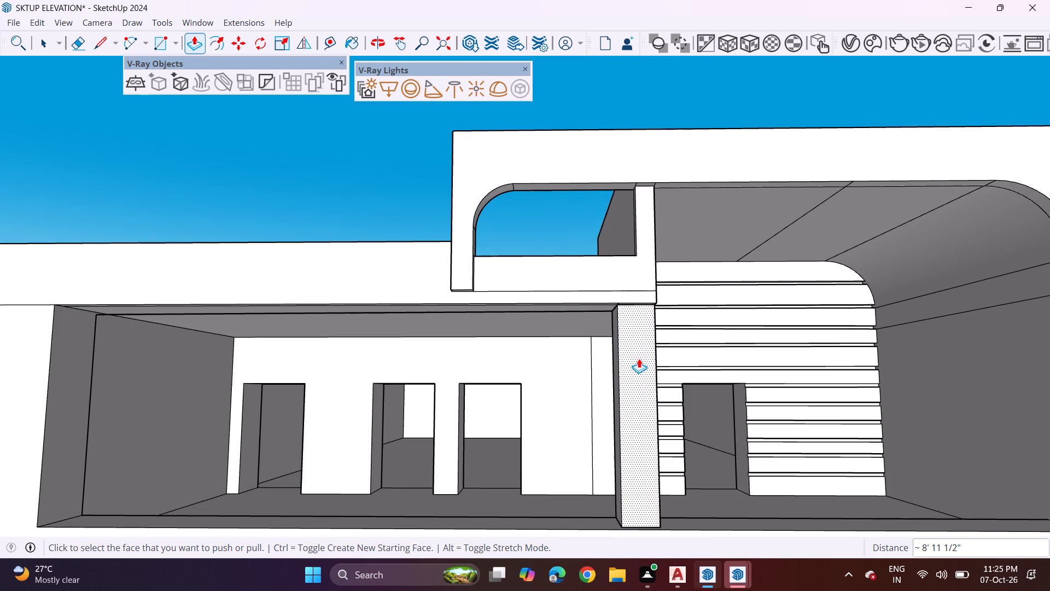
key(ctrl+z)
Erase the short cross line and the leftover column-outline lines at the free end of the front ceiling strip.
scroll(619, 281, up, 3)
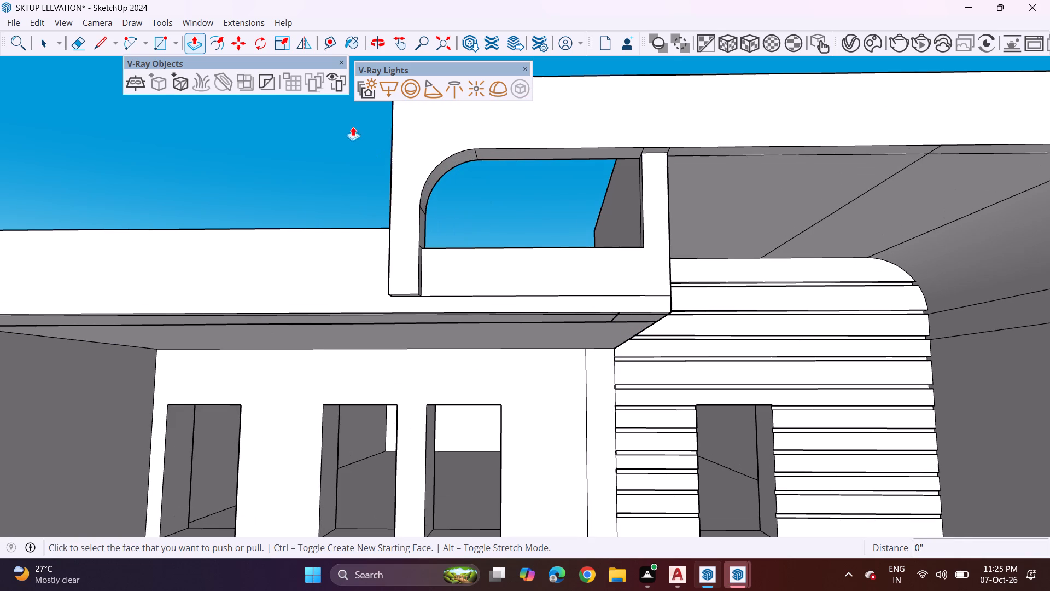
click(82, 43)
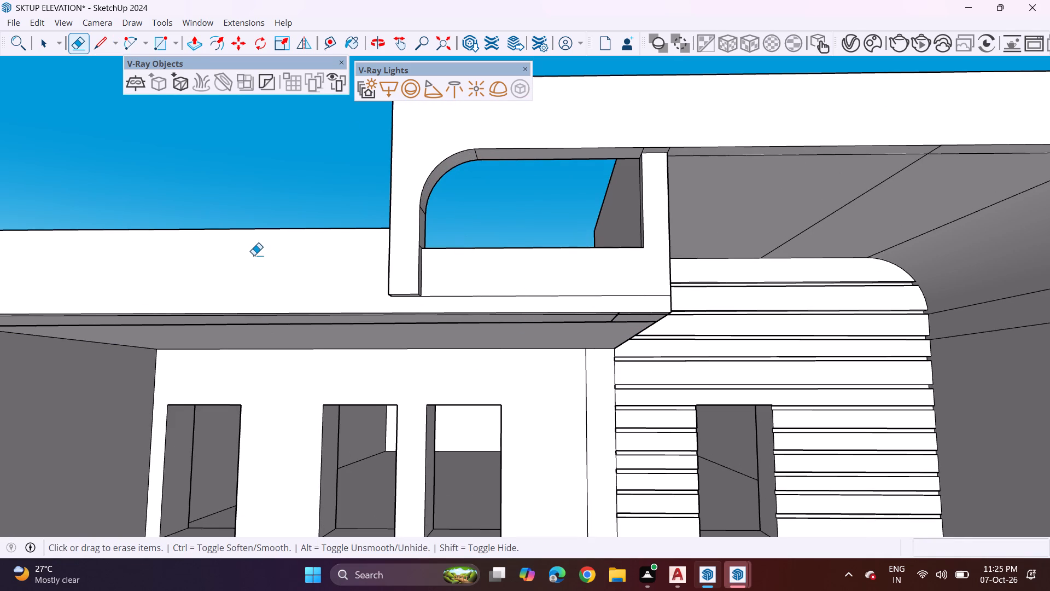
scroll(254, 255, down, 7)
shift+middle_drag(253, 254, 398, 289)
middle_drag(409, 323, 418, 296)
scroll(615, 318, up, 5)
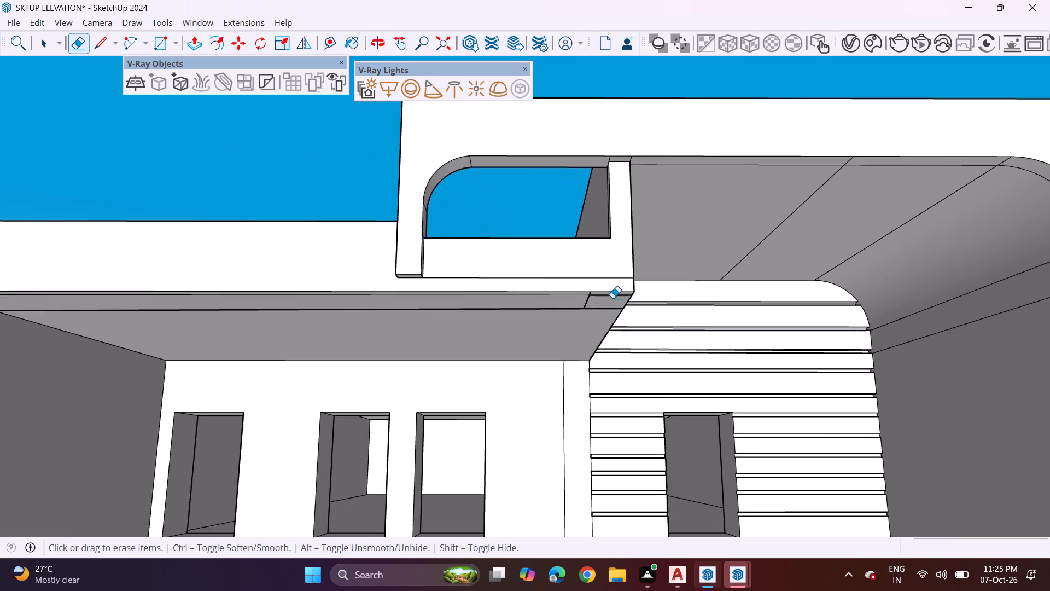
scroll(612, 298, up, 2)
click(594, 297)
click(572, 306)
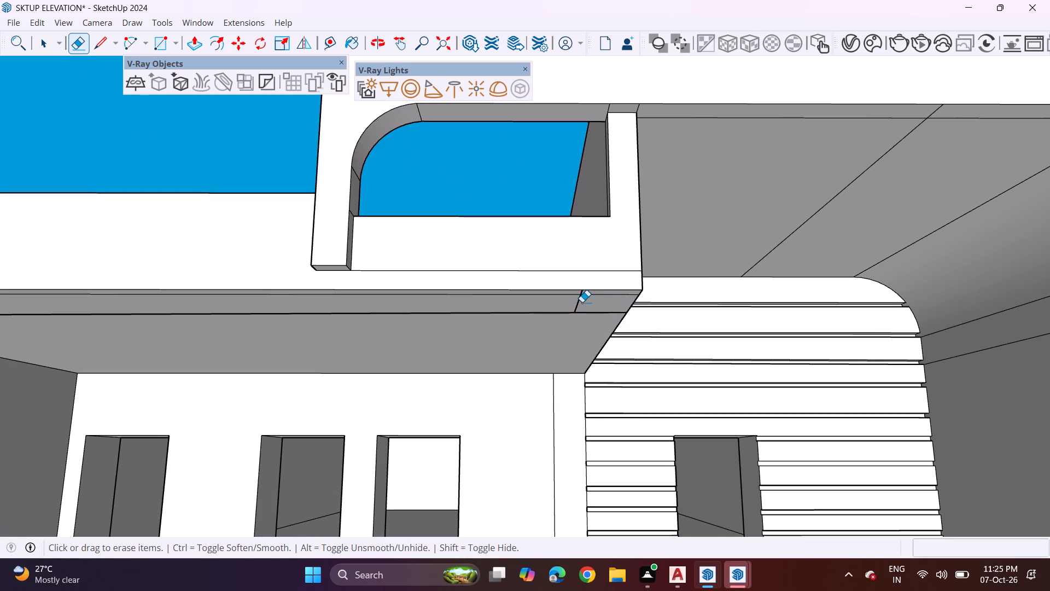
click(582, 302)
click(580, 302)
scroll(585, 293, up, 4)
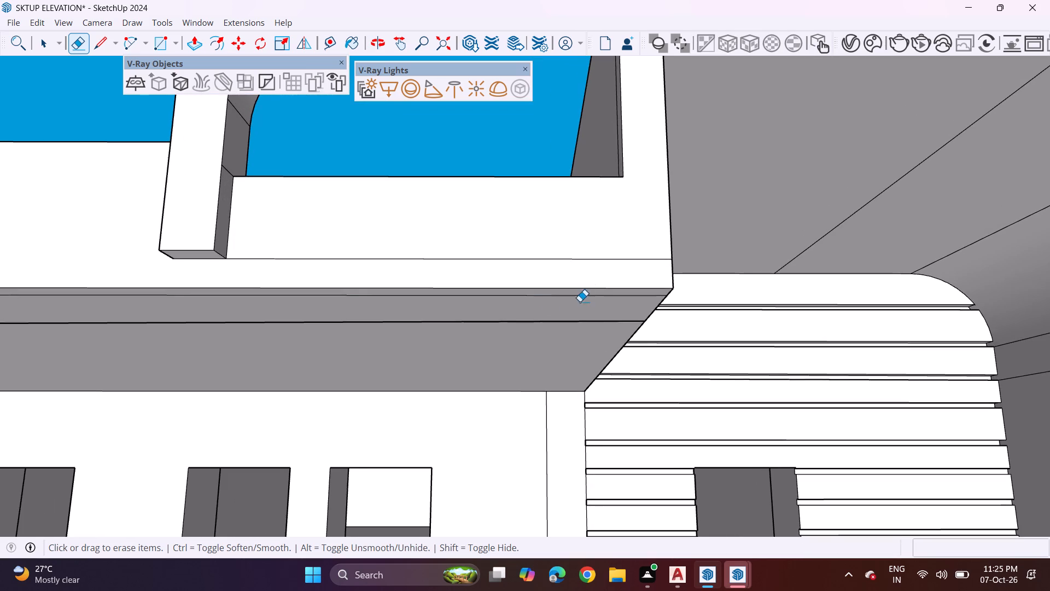
Push/Pull the underside strip along the front of the upper-floor ceiling down about 10 7/16".
scroll(545, 308, down, 9)
middle_drag(545, 305, 579, 255)
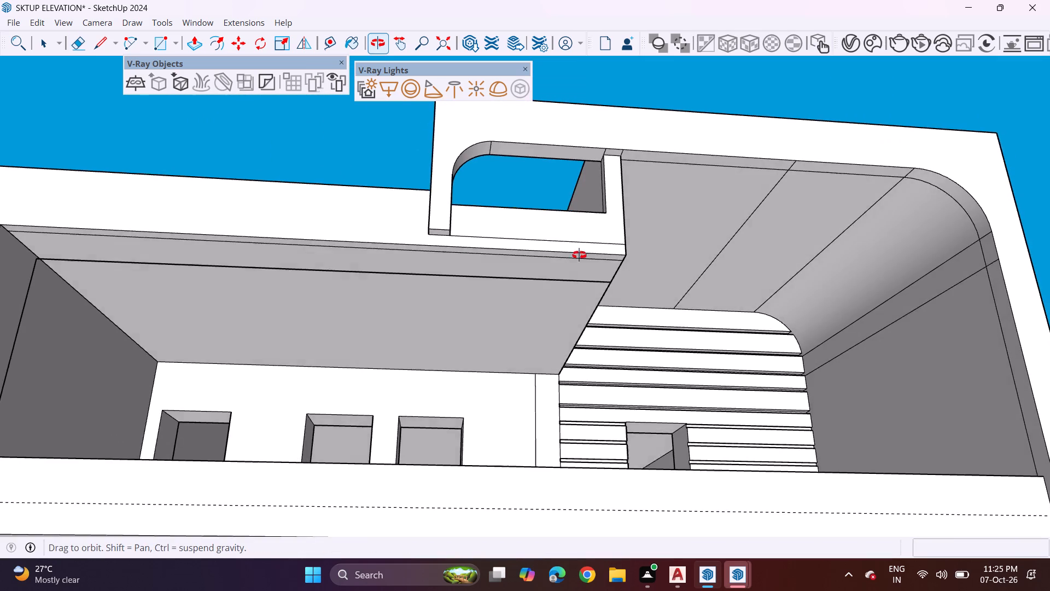
middle_drag(579, 255, 593, 223)
click(192, 45)
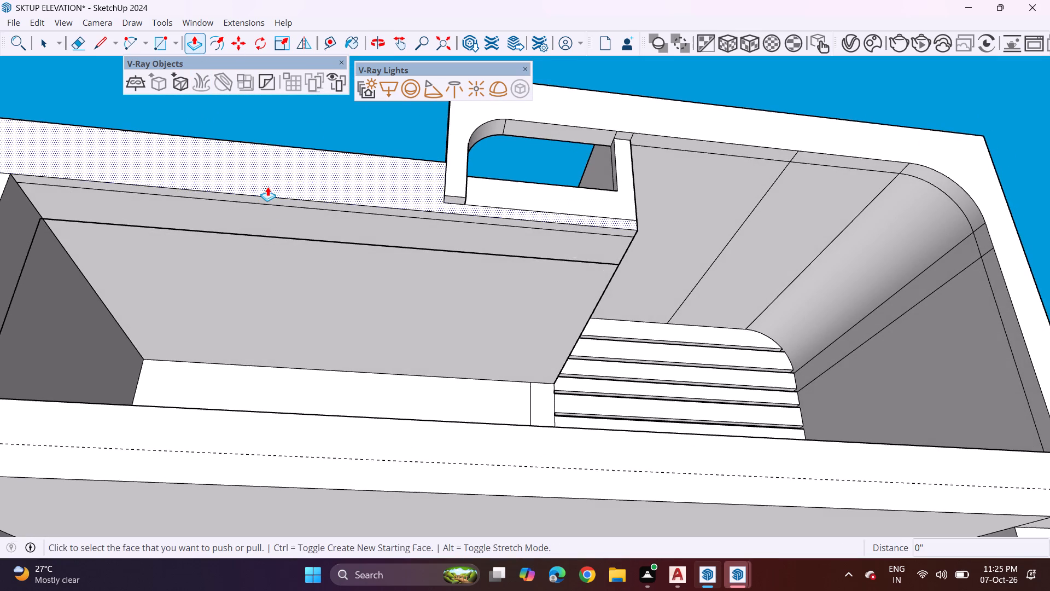
click(278, 201)
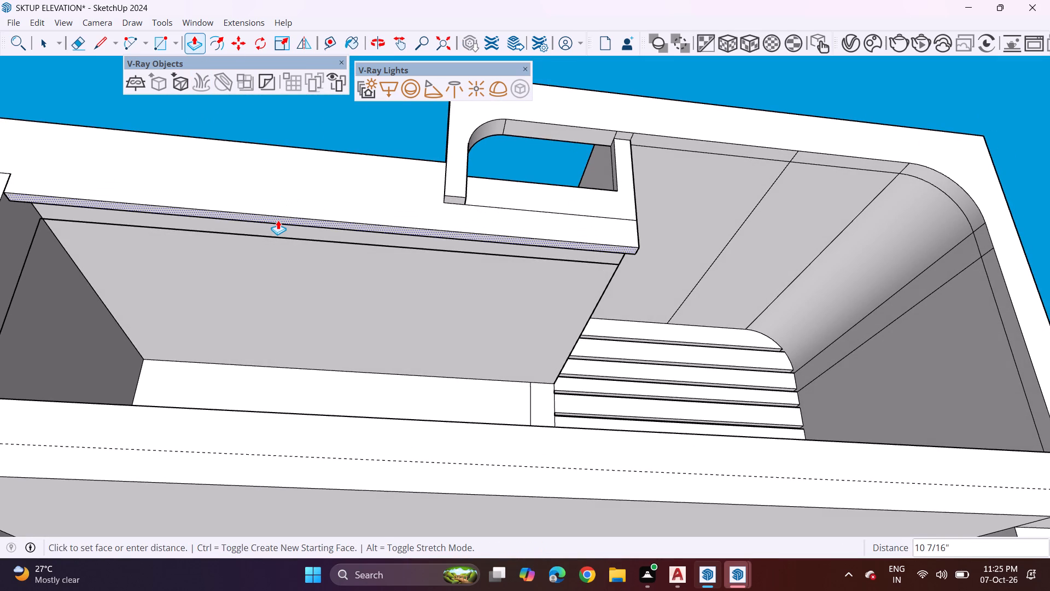
click(278, 220)
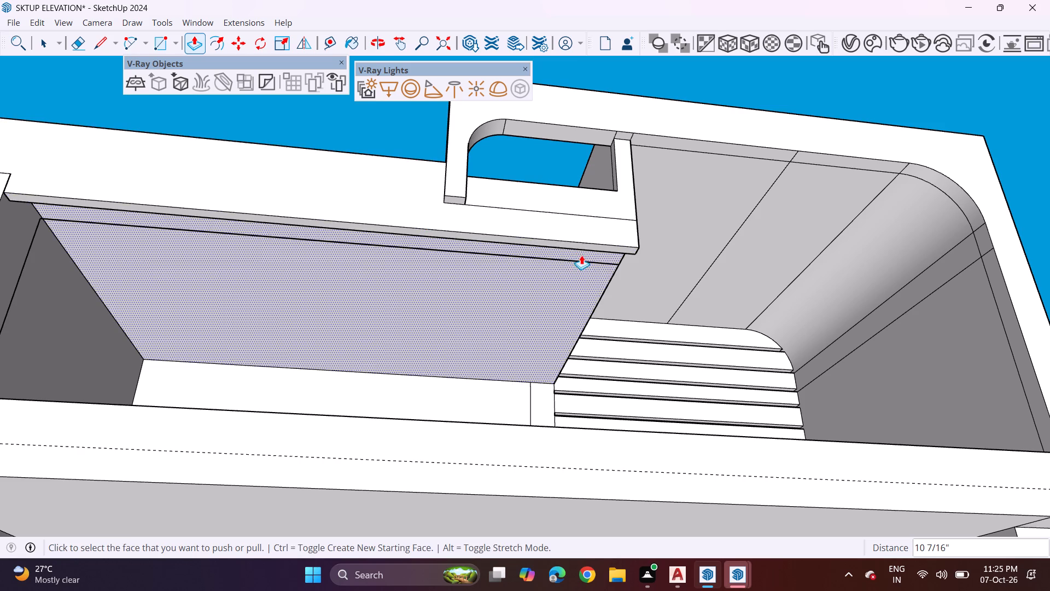
Draw a vertical line on the side wall from the lowered front beam's inner corner down to the parapet top.
middle_drag(576, 257, 529, 326)
shift+middle_drag(526, 339, 640, 268)
middle_drag(640, 268, 628, 283)
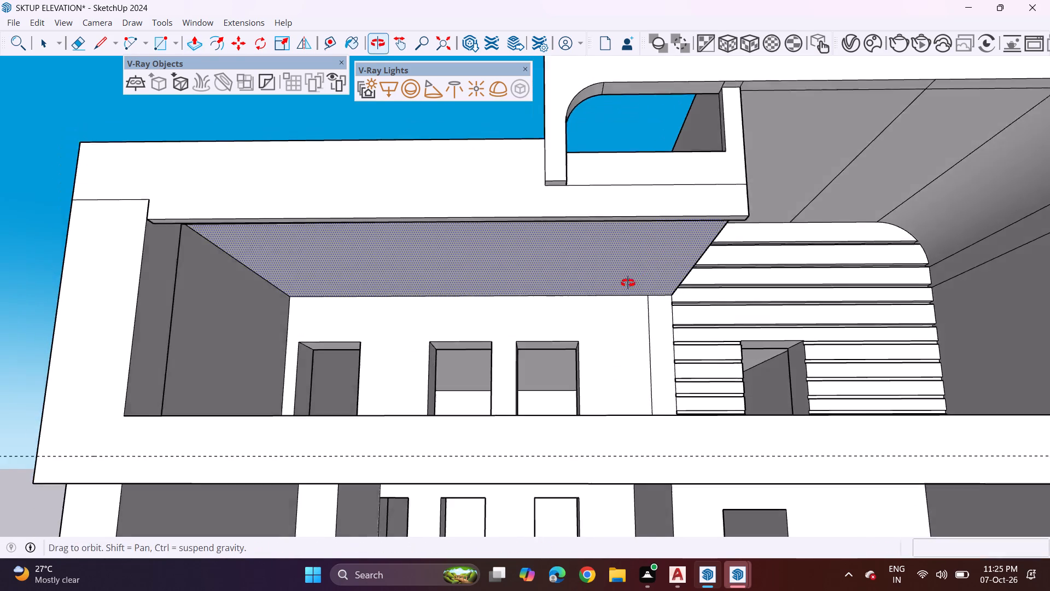
middle_drag(628, 283, 608, 308)
scroll(148, 357, up, 1)
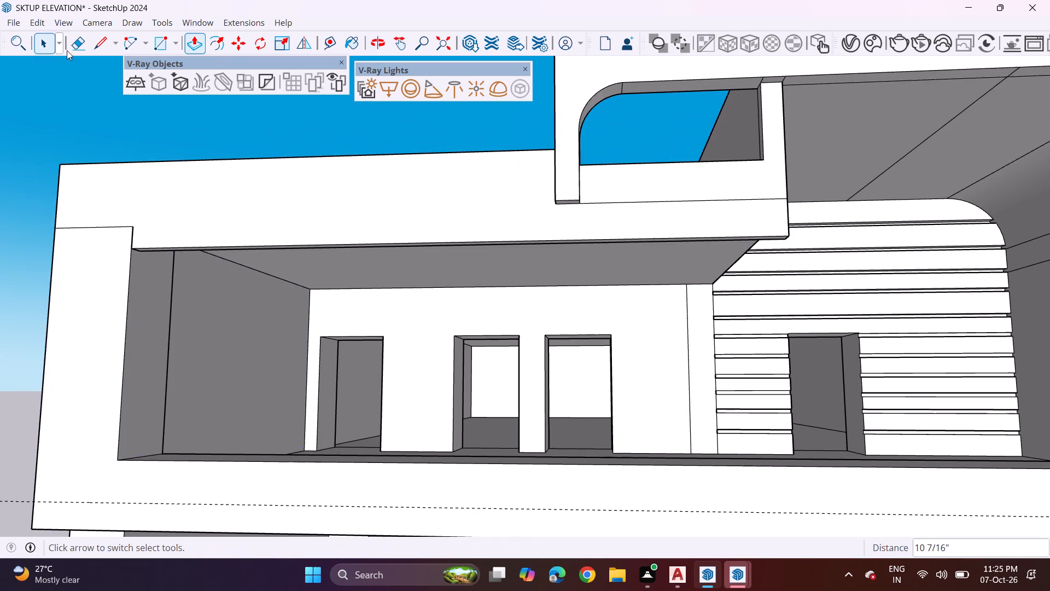
click(101, 45)
scroll(146, 385, up, 3)
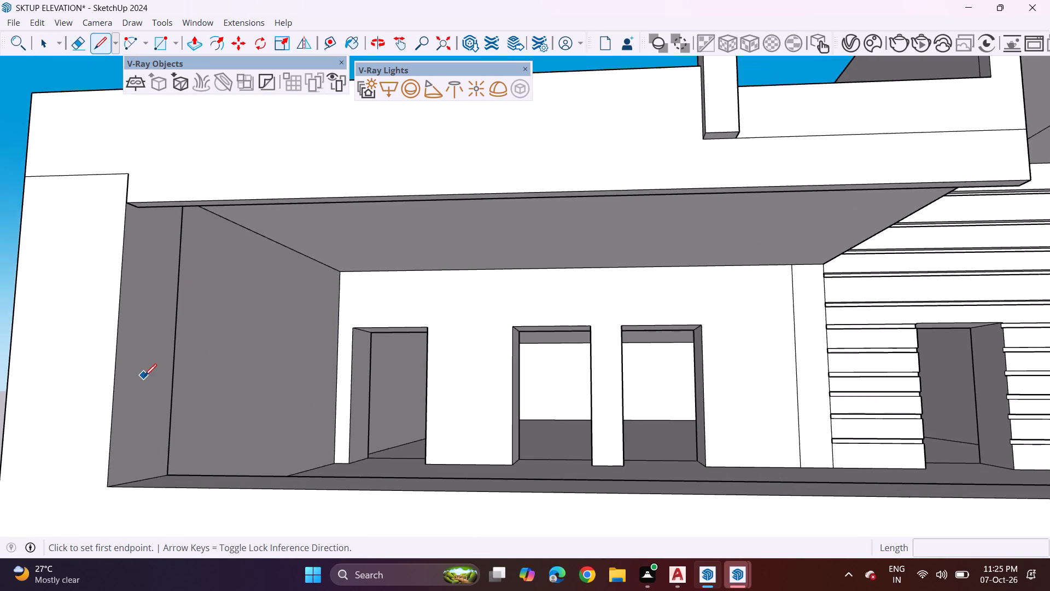
middle_drag(144, 376, 133, 310)
click(145, 137)
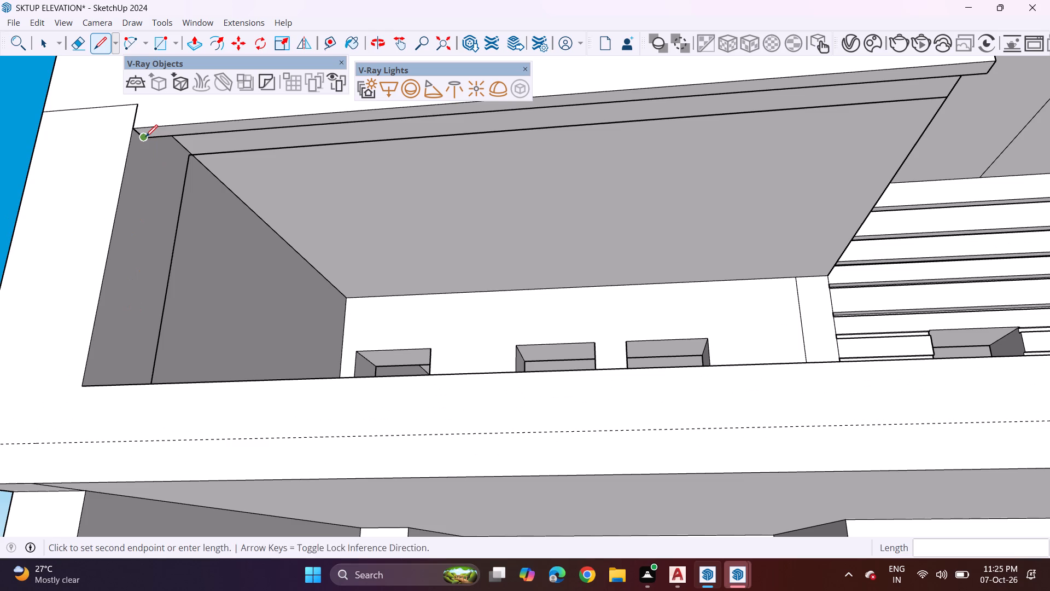
middle_drag(114, 265, 133, 351)
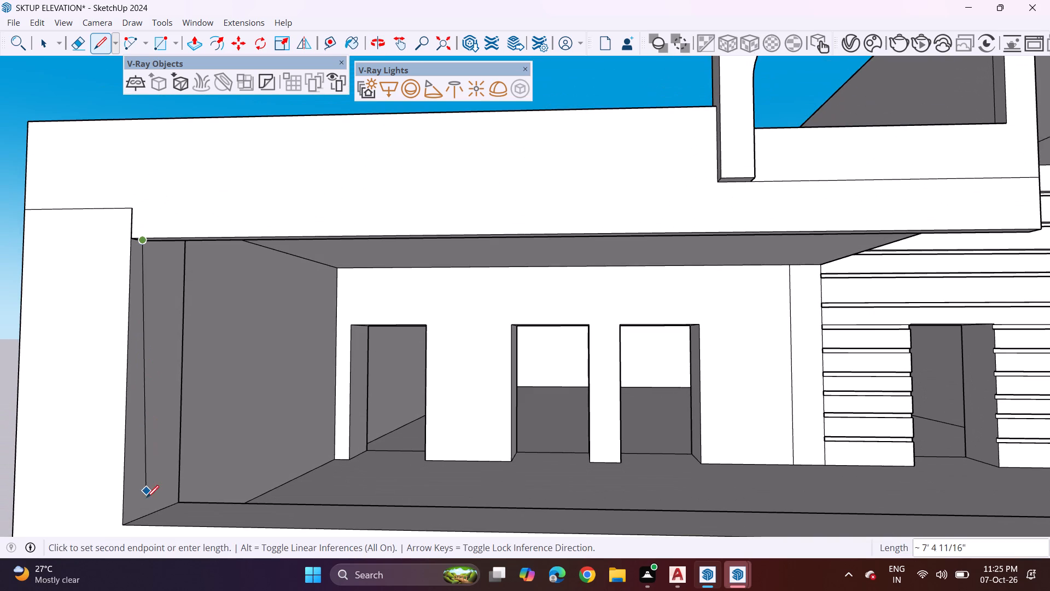
click(141, 517)
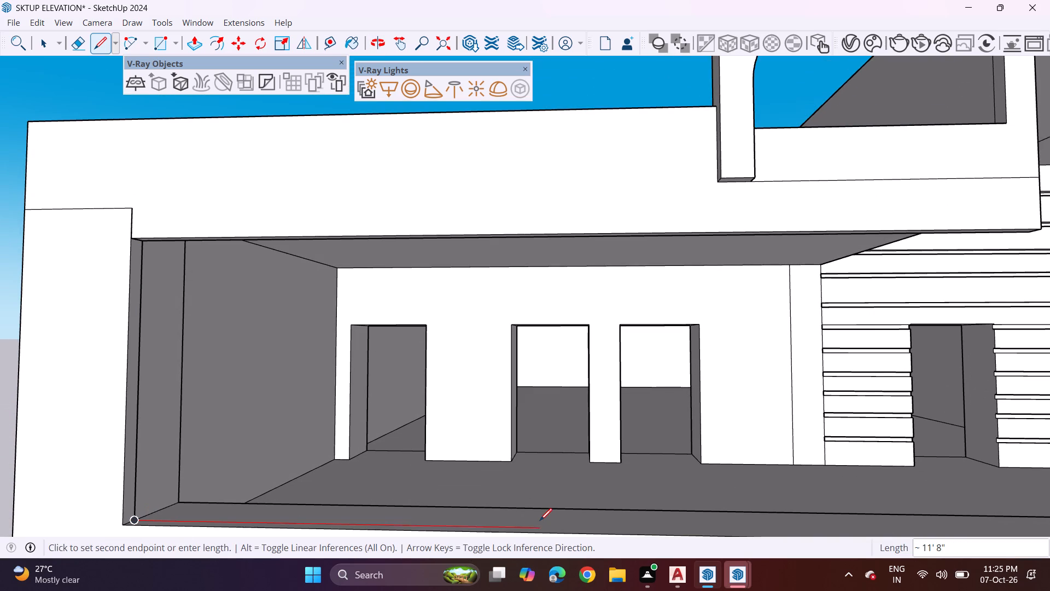
Draw a line about 23' 9 3/16" long along the parapet top from the vertical wall line's foot, parallel to the front edge.
shift+middle_drag(529, 515, 407, 455)
middle_drag(408, 453, 481, 478)
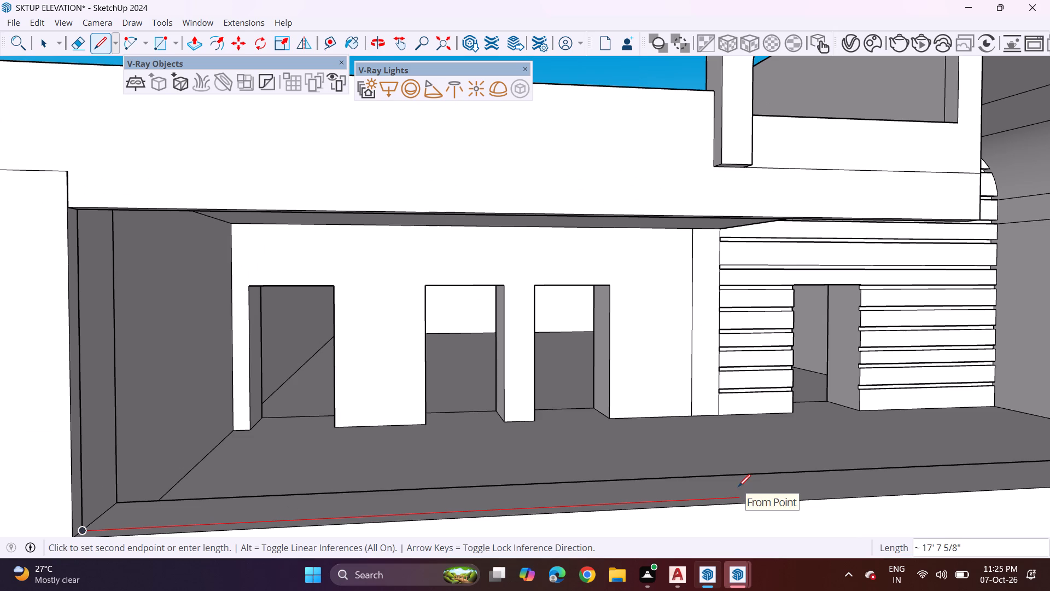
middle_drag(738, 485, 705, 490)
middle_drag(712, 501, 639, 445)
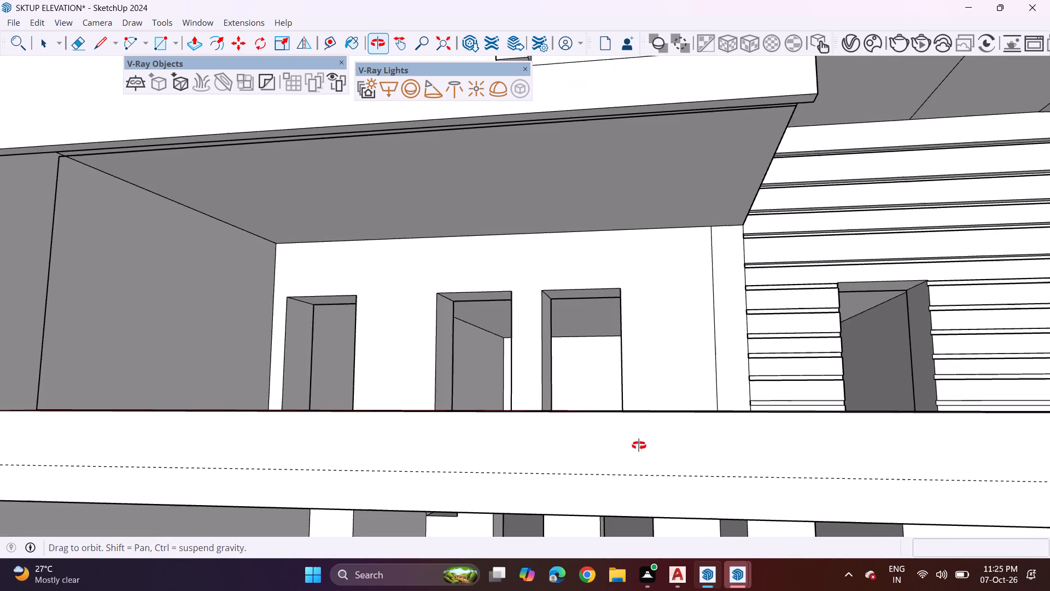
middle_drag(639, 445, 649, 453)
middle_drag(773, 437, 781, 490)
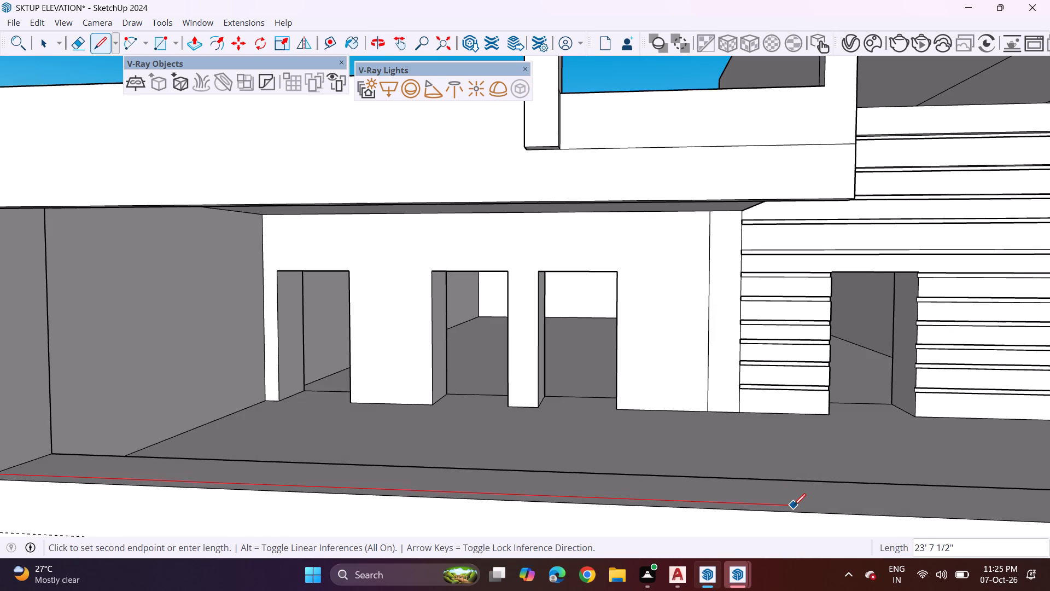
click(798, 505)
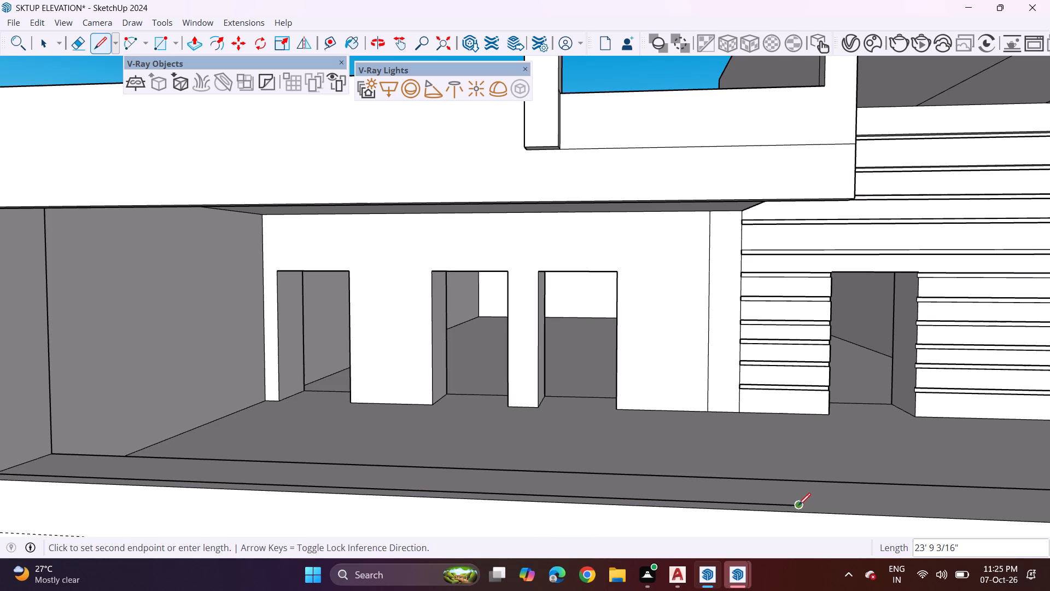
key(space)
Draw a short cross line on the underside of the lowered front beam near its free end.
scroll(774, 512, down, 2)
middle_drag(756, 432, 759, 382)
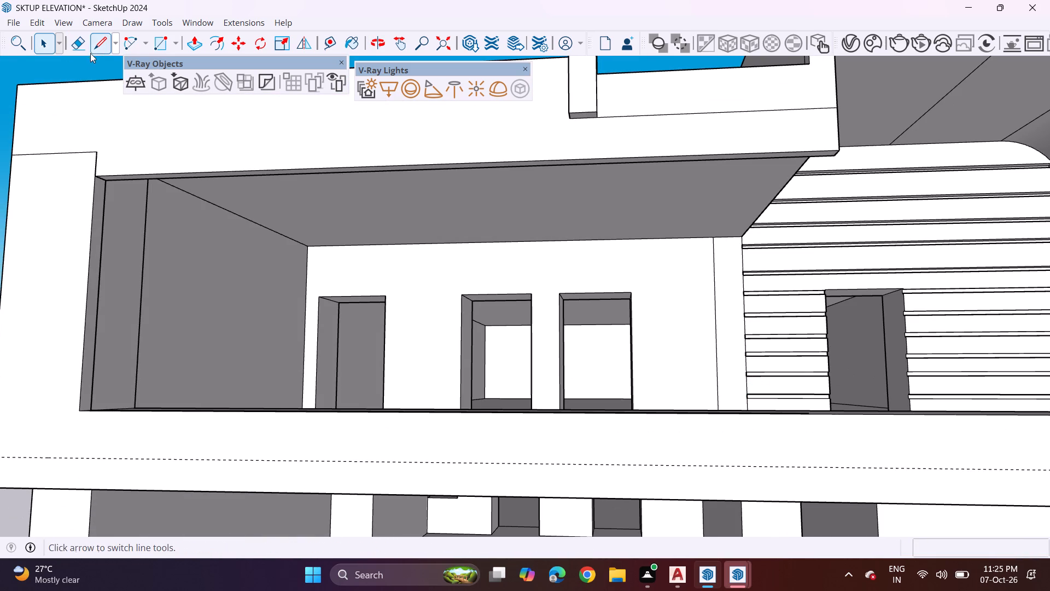
click(93, 45)
middle_drag(783, 192, 767, 164)
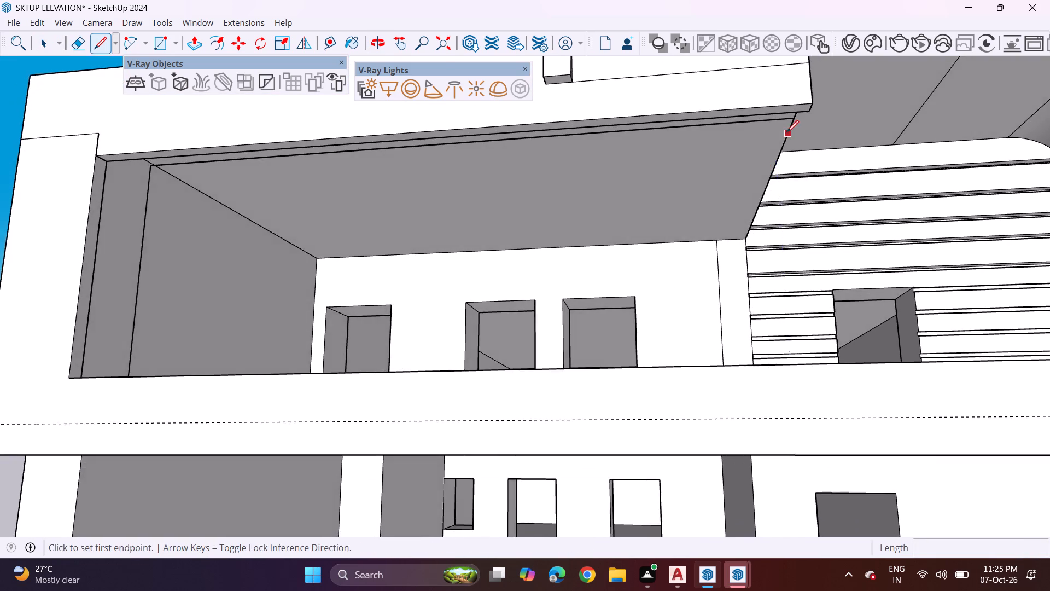
scroll(785, 131, up, 3)
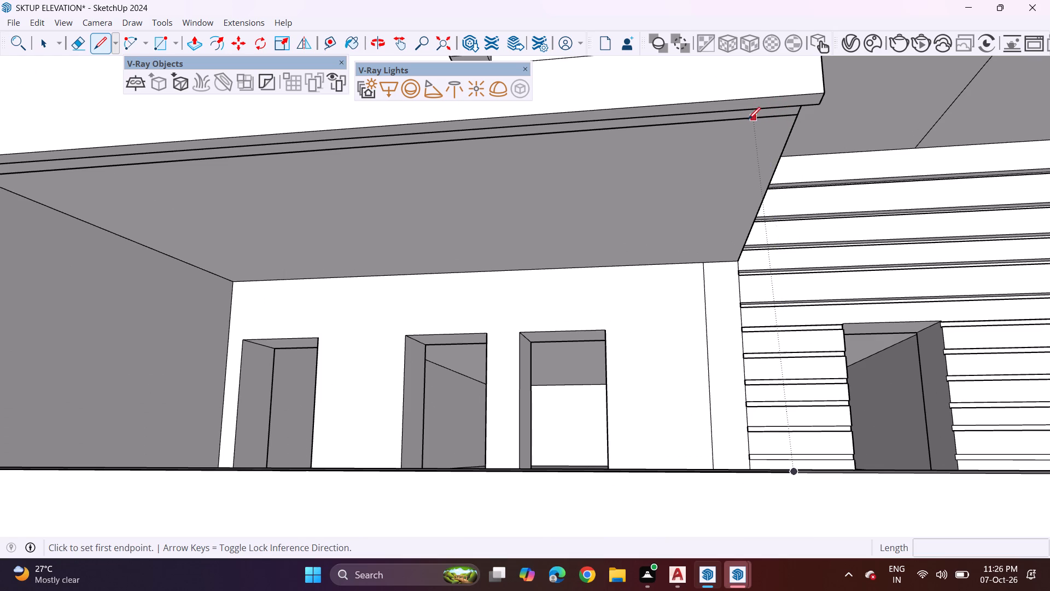
click(728, 113)
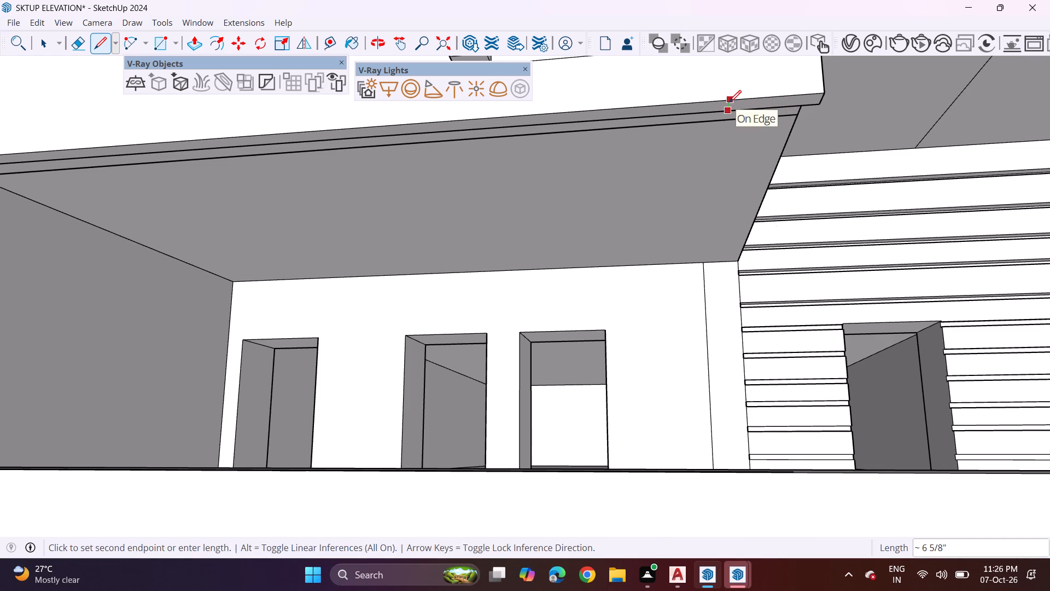
click(729, 102)
key(space)
Draw a cross line about 2' 11 1/8" long over the parapet top, through the long line's free end, between front and inner edges.
middle_drag(698, 189, 688, 294)
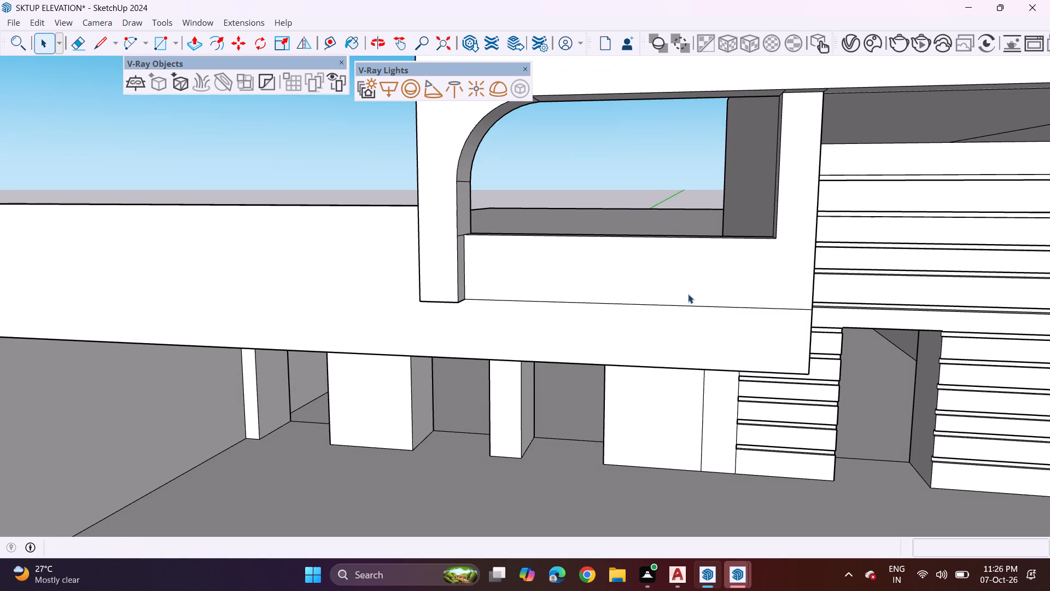
shift+middle_drag(727, 412, 626, 217)
middle_drag(501, 208, 573, 245)
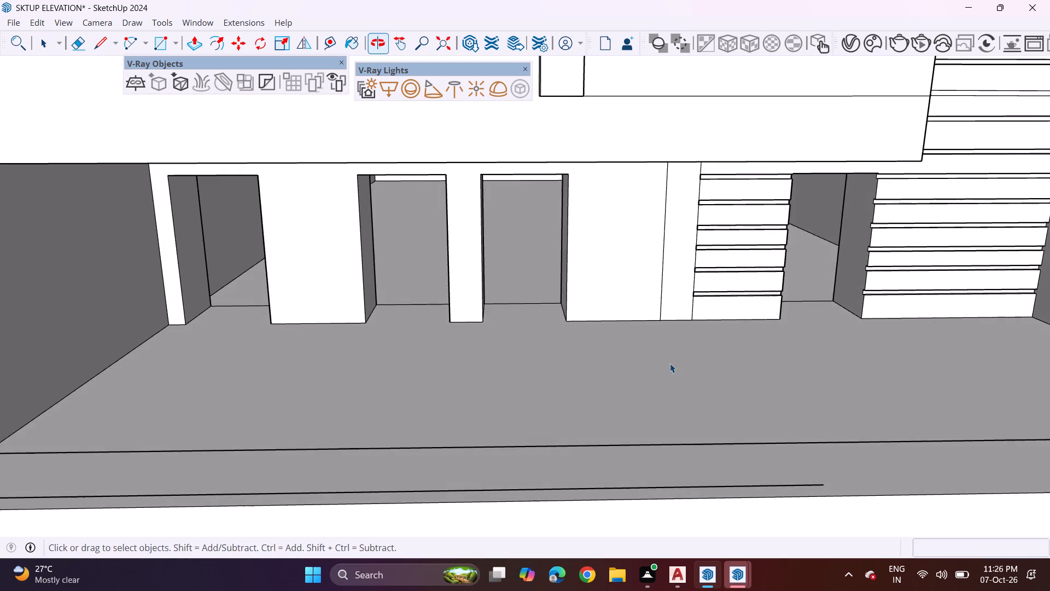
shift+middle_drag(670, 363, 562, 281)
middle_drag(620, 315, 599, 344)
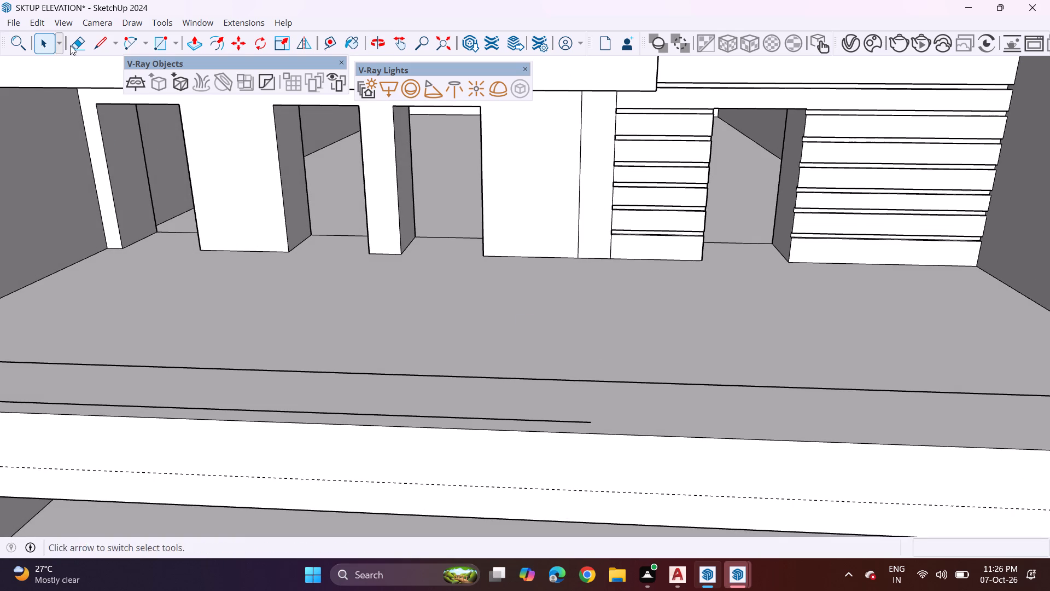
click(101, 35)
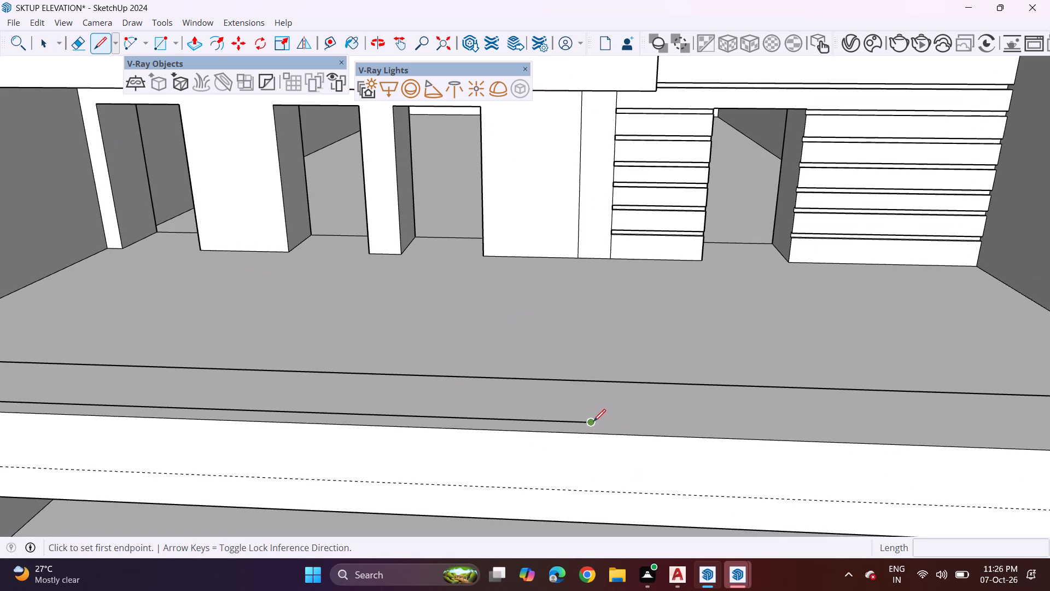
click(589, 422)
click(588, 433)
middle_drag(658, 431, 668, 385)
shift+middle_drag(609, 292, 629, 378)
middle_drag(634, 367, 632, 316)
scroll(619, 292, down, 2)
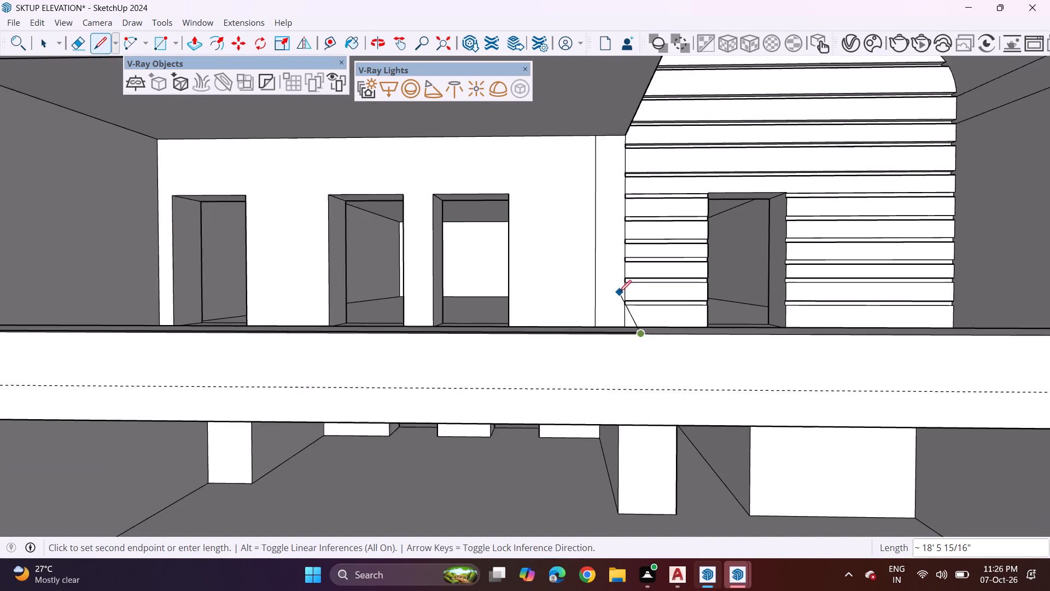
scroll(619, 292, down, 2)
middle_drag(615, 281, 573, 295)
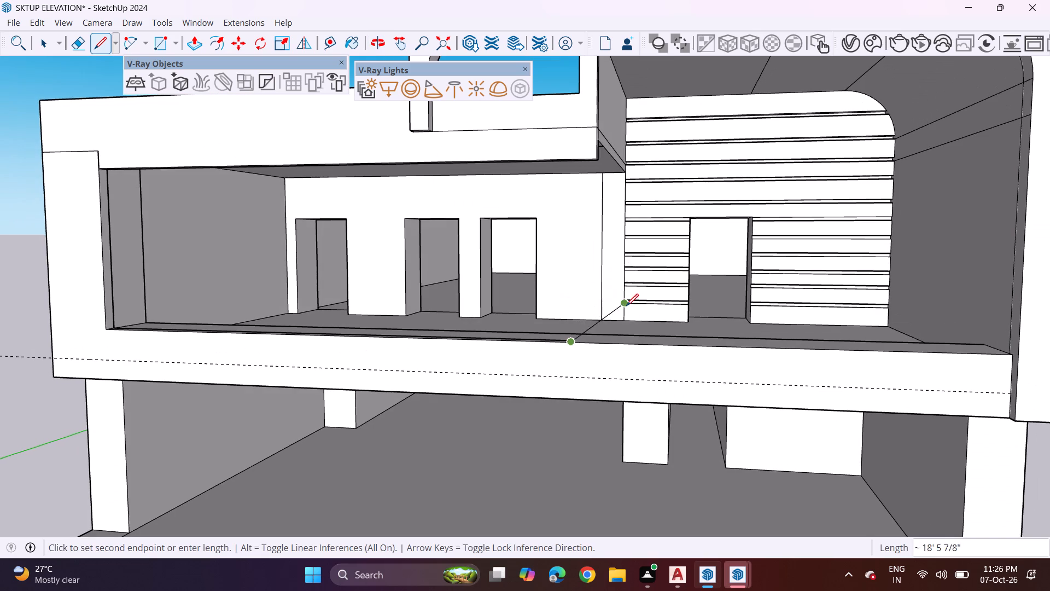
middle_drag(579, 335, 621, 396)
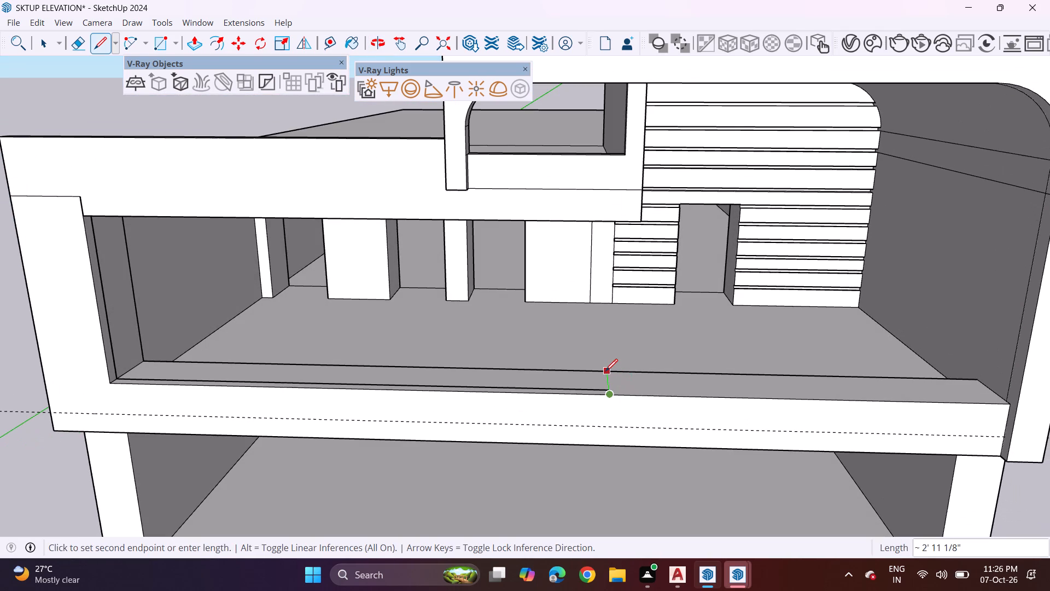
click(601, 374)
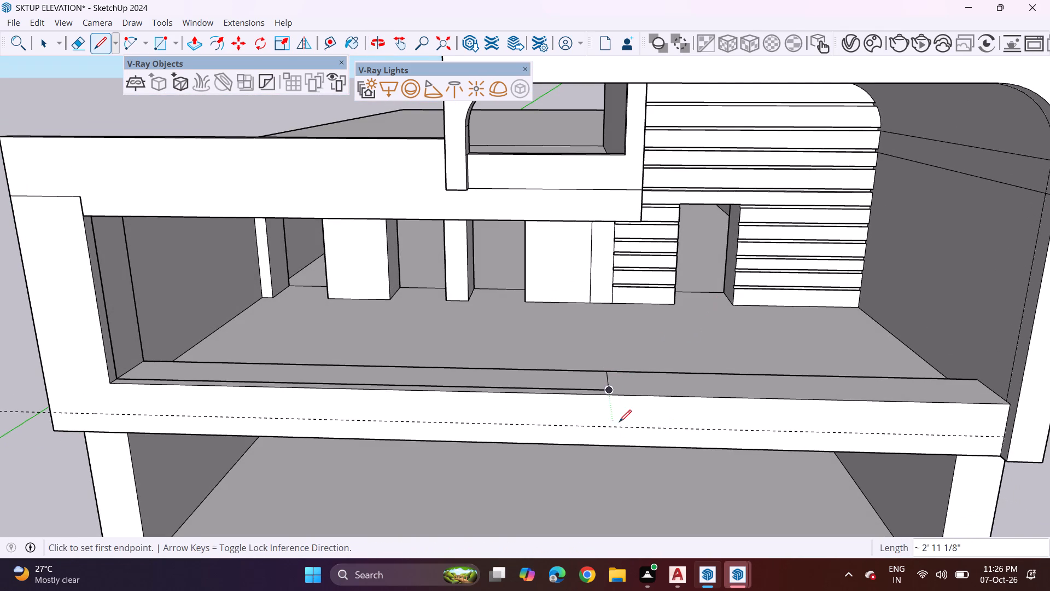
Erase the short horizontal line on the front face at the upper corner of the frame beside the beam.
middle_drag(619, 422, 627, 366)
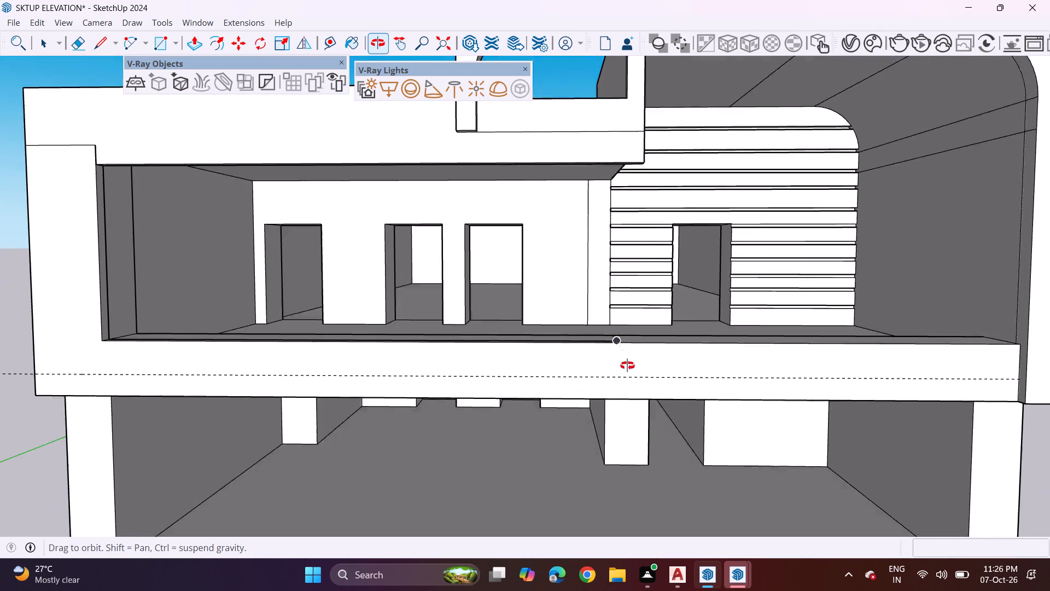
middle_drag(627, 366, 630, 378)
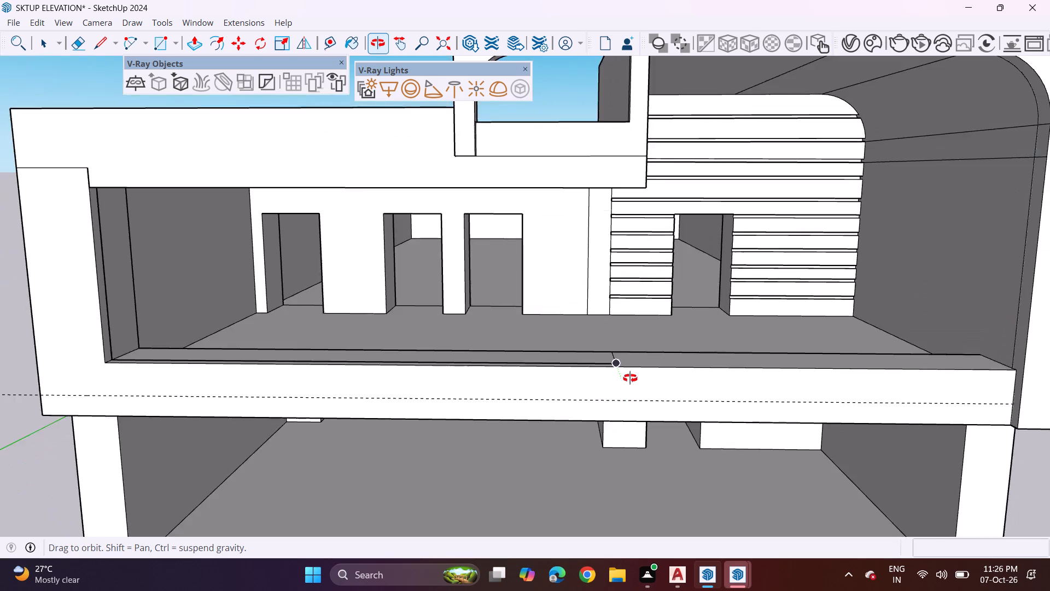
middle_drag(630, 378, 640, 322)
middle_drag(51, 246, 33, 312)
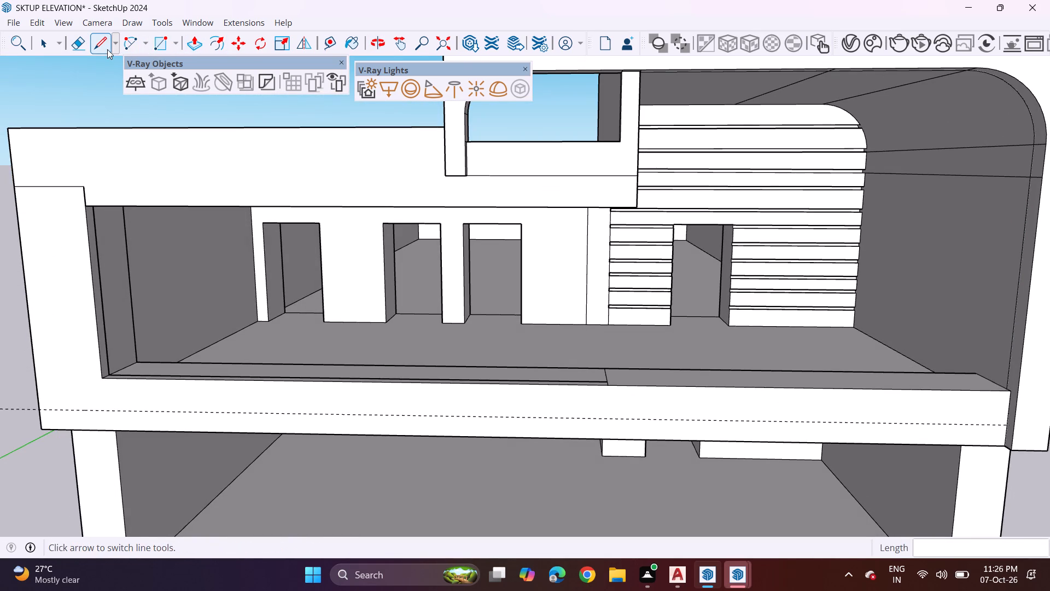
click(72, 48)
click(61, 186)
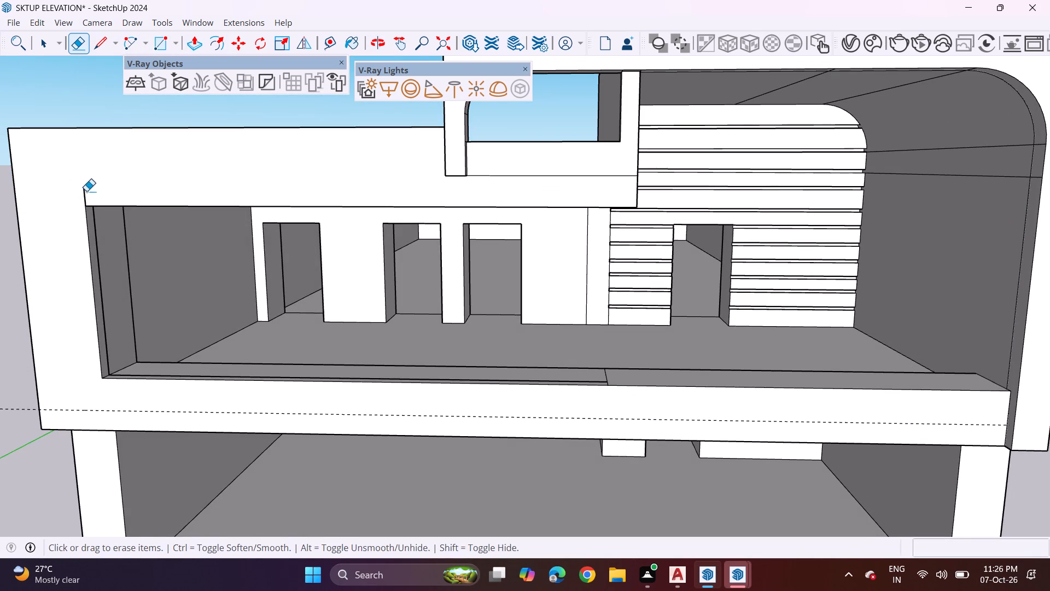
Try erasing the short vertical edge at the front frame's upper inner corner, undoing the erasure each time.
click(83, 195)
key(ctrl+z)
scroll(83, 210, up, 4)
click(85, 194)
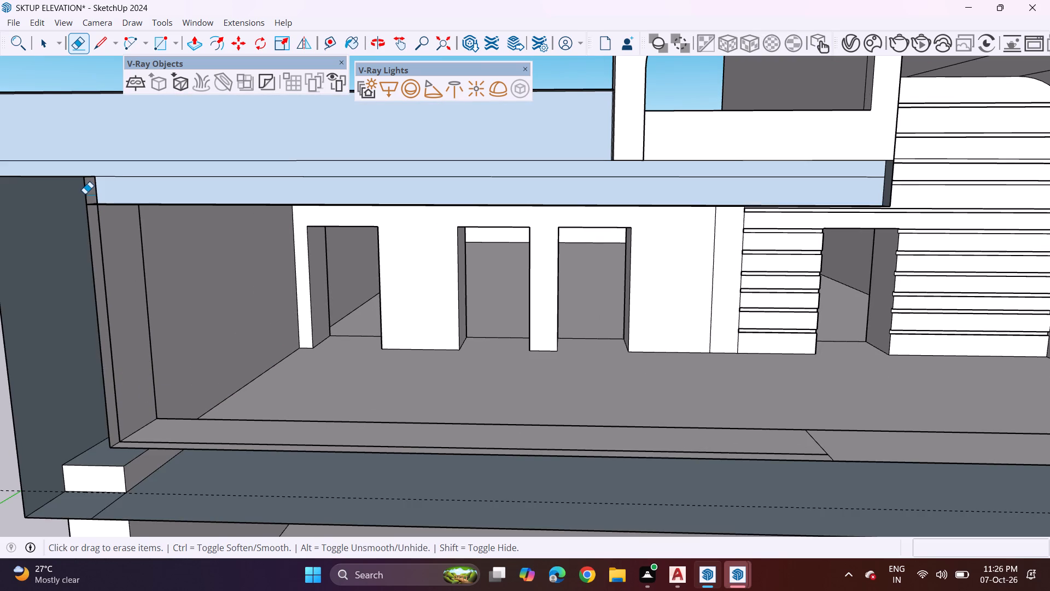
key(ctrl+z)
Erase the short vertical edge at the front frame's upper inner corner.
middle_drag(82, 196, 43, 151)
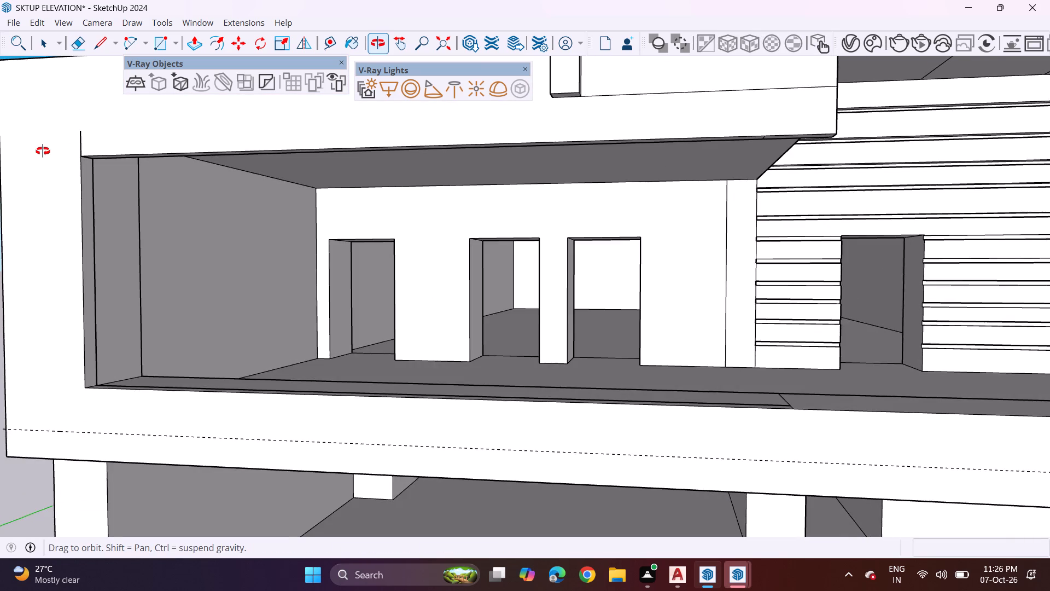
middle_drag(43, 151, 43, 146)
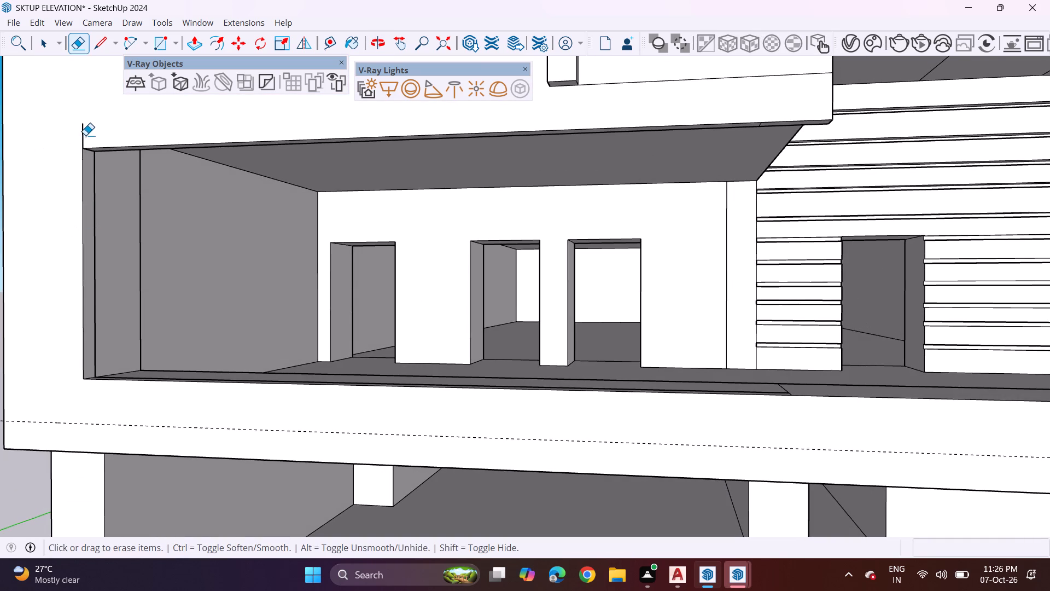
click(80, 132)
click(81, 130)
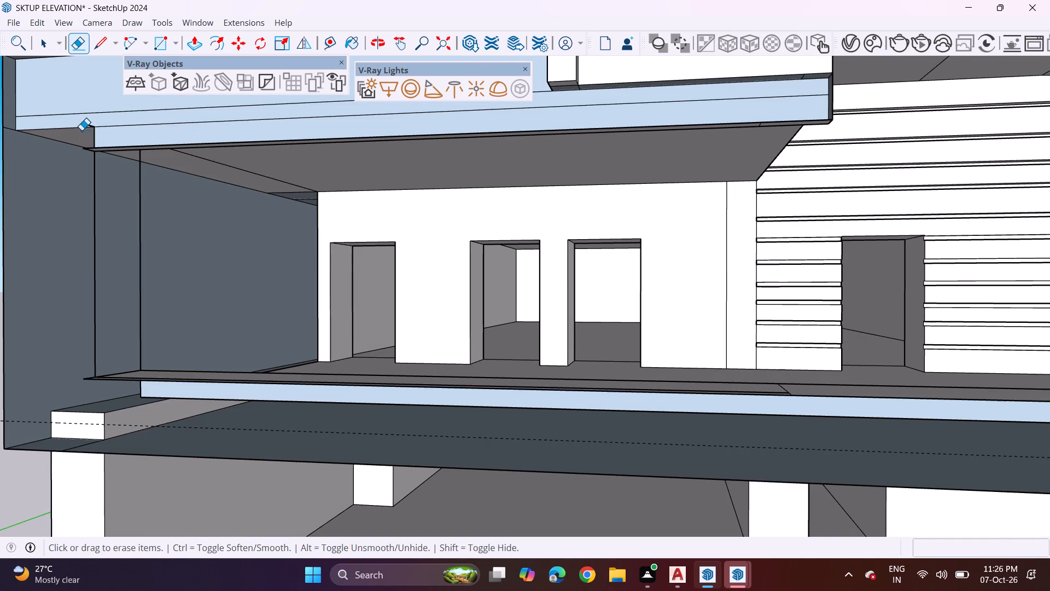
Undo the erasure of the short vertical edge at the front frame's upper inner corner.
middle_drag(81, 130, 107, 163)
key(ctrl+z)
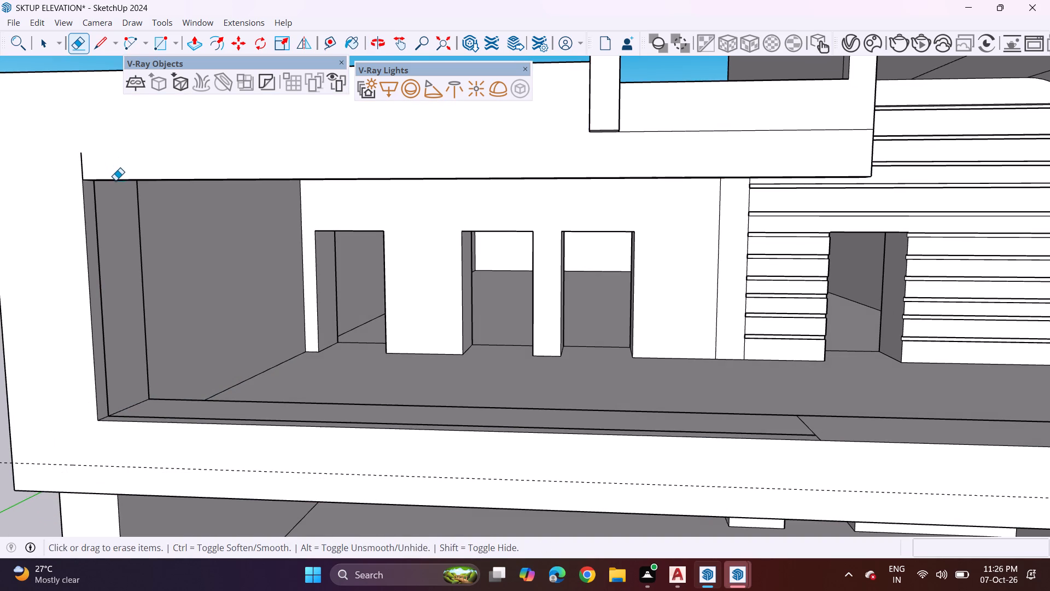
middle_drag(115, 180, 92, 142)
Push the narrow underside strip of the front beam up about 10 7/16" to the upper floor's ceiling level.
click(191, 48)
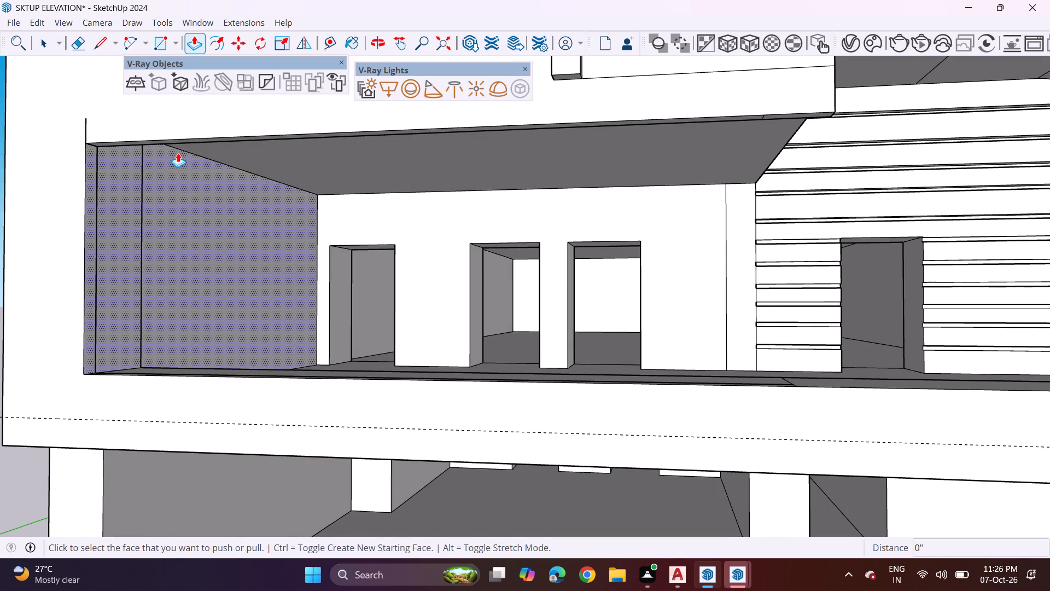
middle_drag(172, 153, 147, 121)
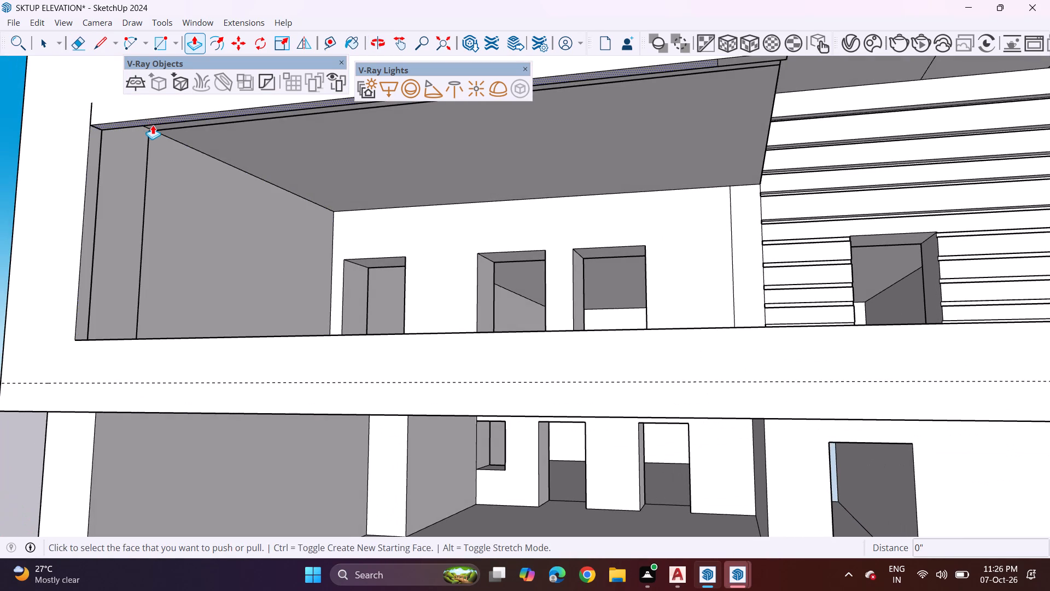
click(163, 121)
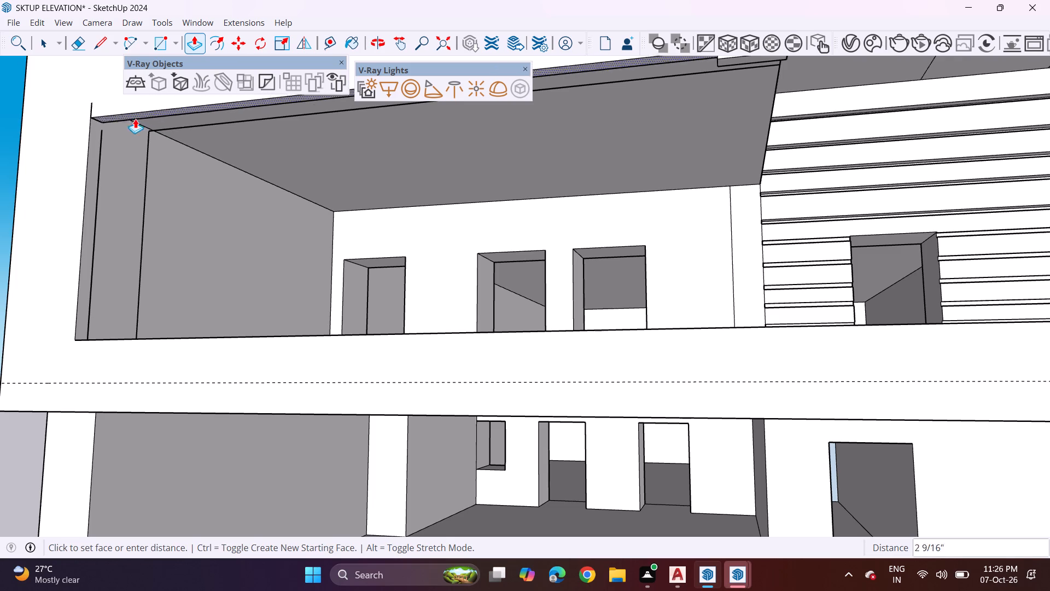
click(186, 144)
Extend the inner vertical line on the side wall up to the ceiling edge with a short line.
scroll(101, 99, up, 1)
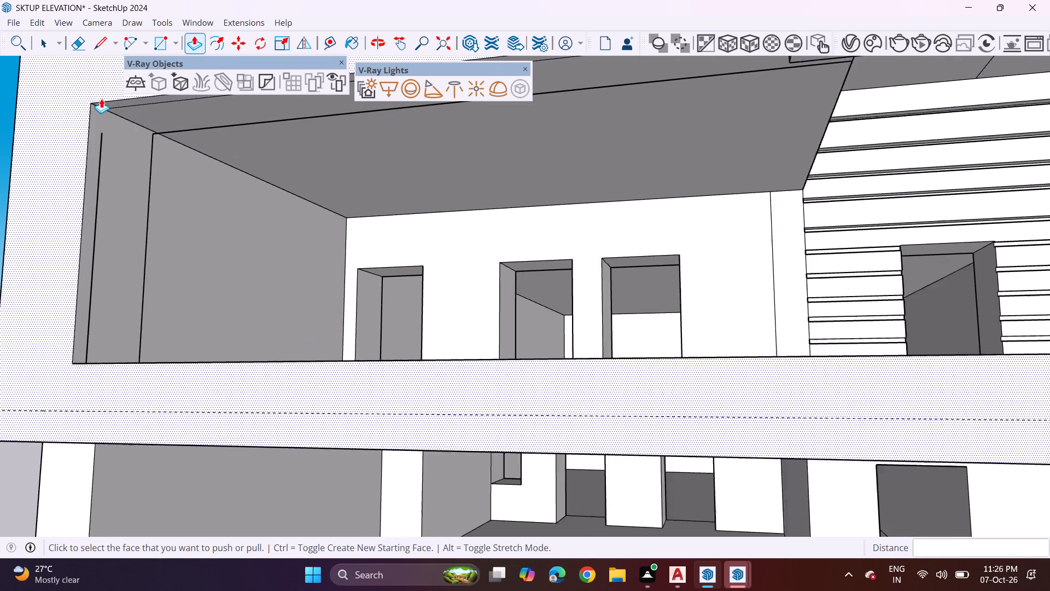
scroll(101, 99, up, 4)
middle_drag(100, 110, 78, 129)
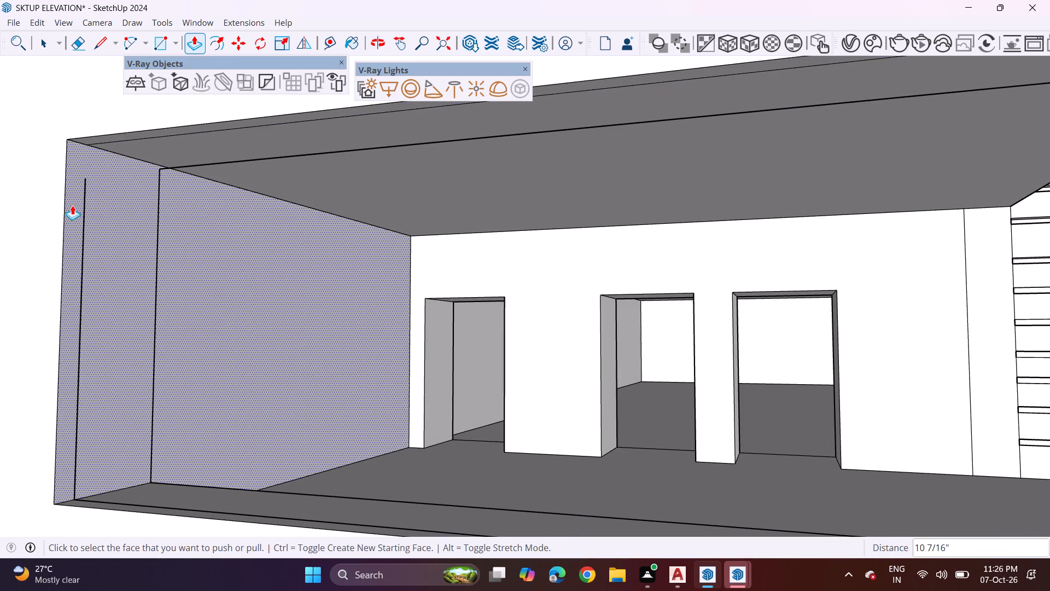
click(97, 45)
click(86, 181)
click(94, 147)
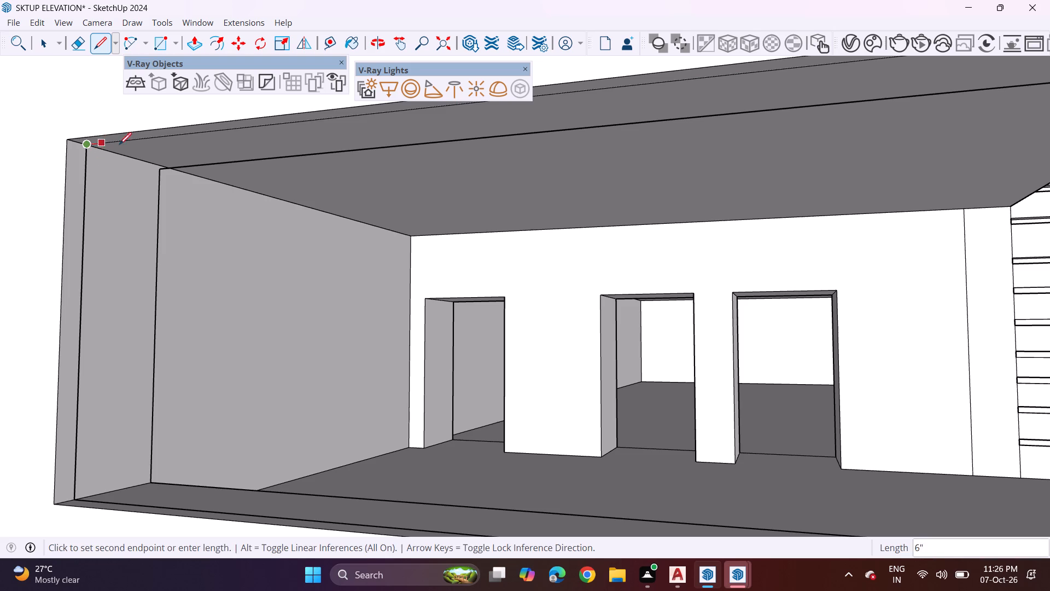
key(space)
scroll(96, 166, down, 1)
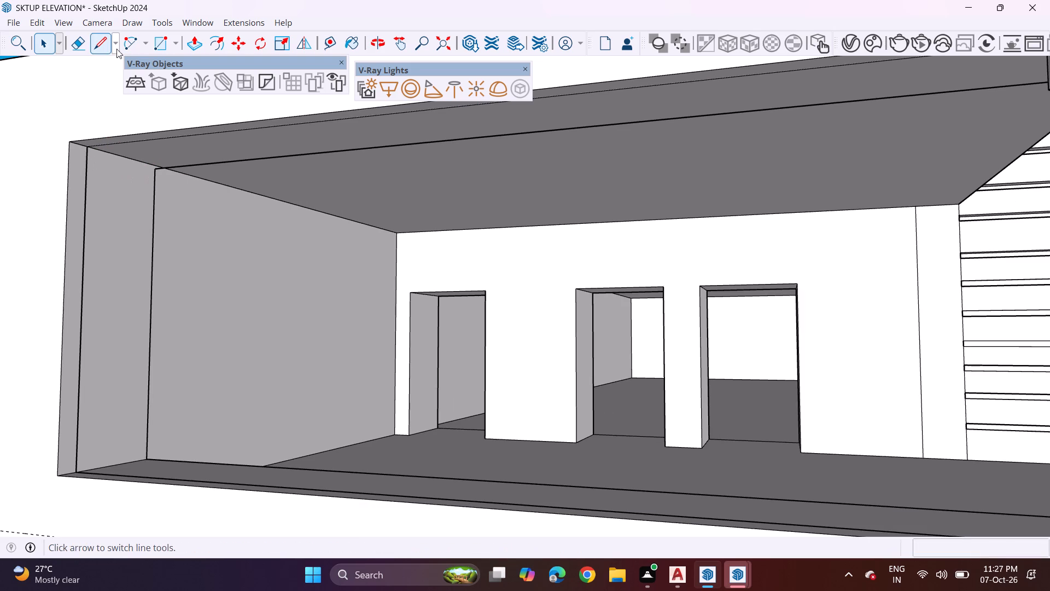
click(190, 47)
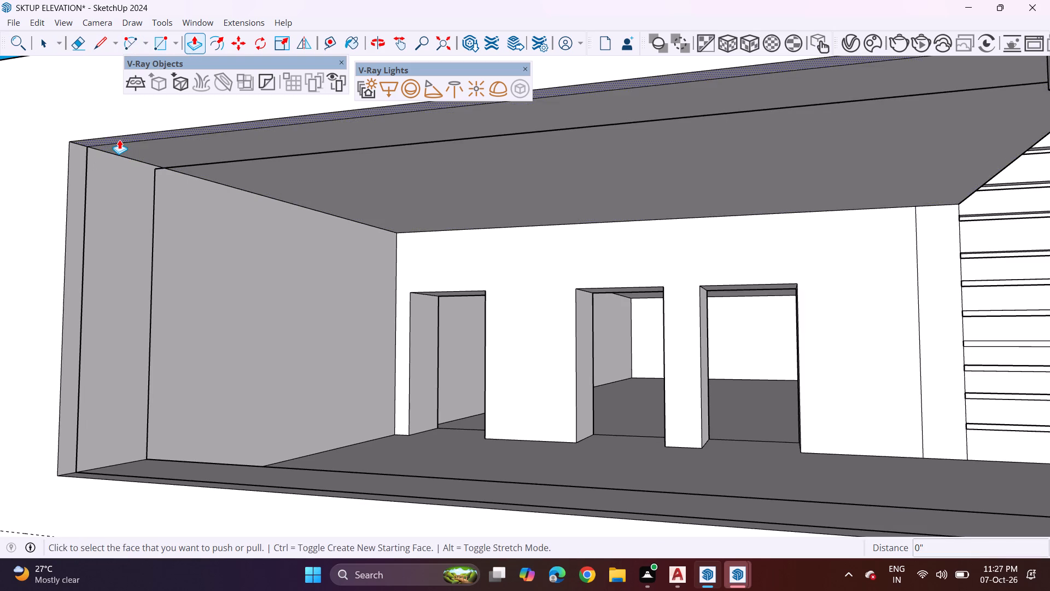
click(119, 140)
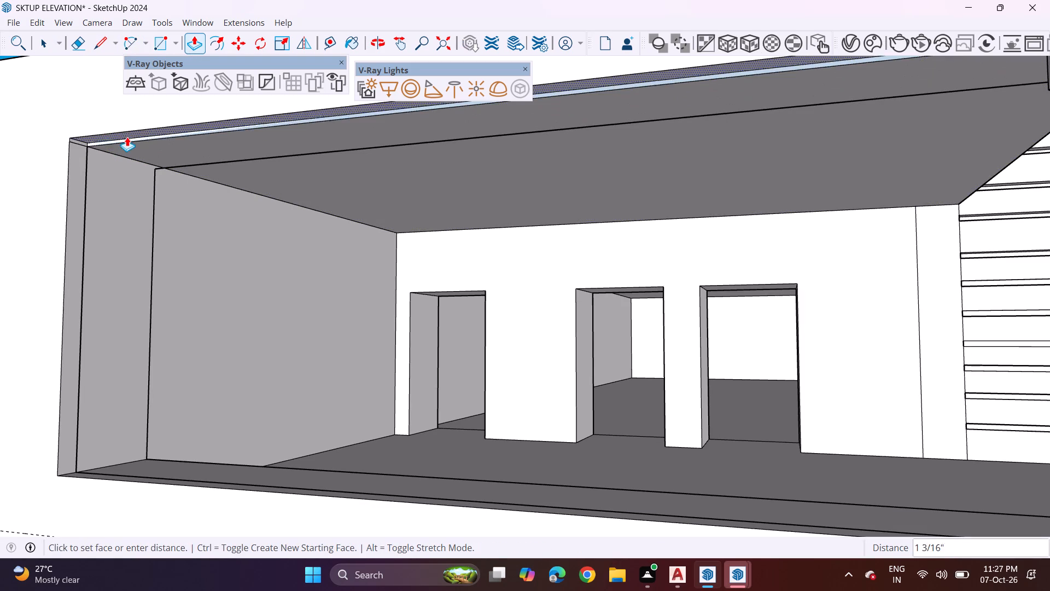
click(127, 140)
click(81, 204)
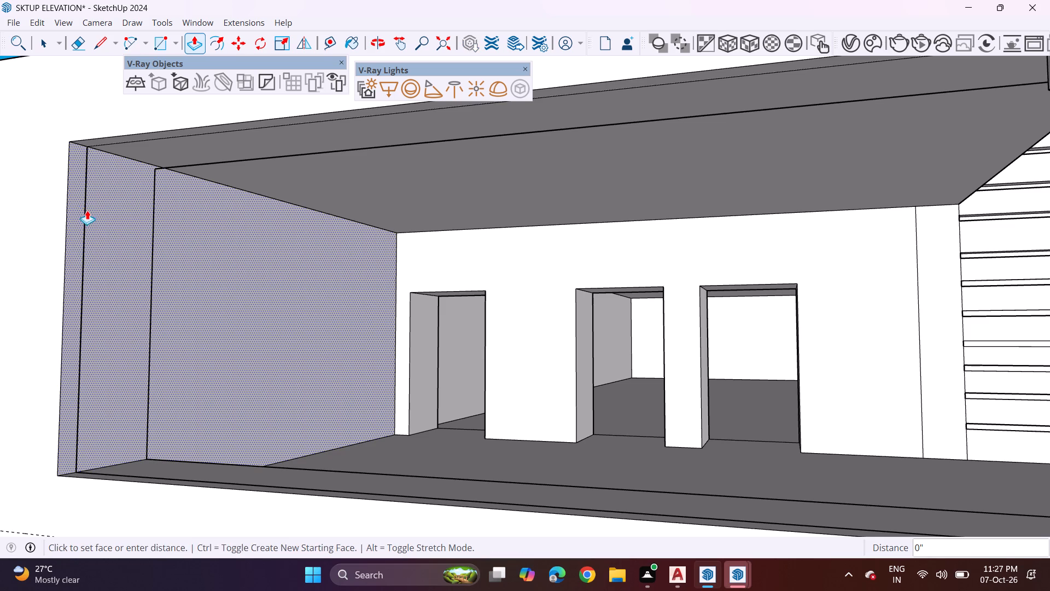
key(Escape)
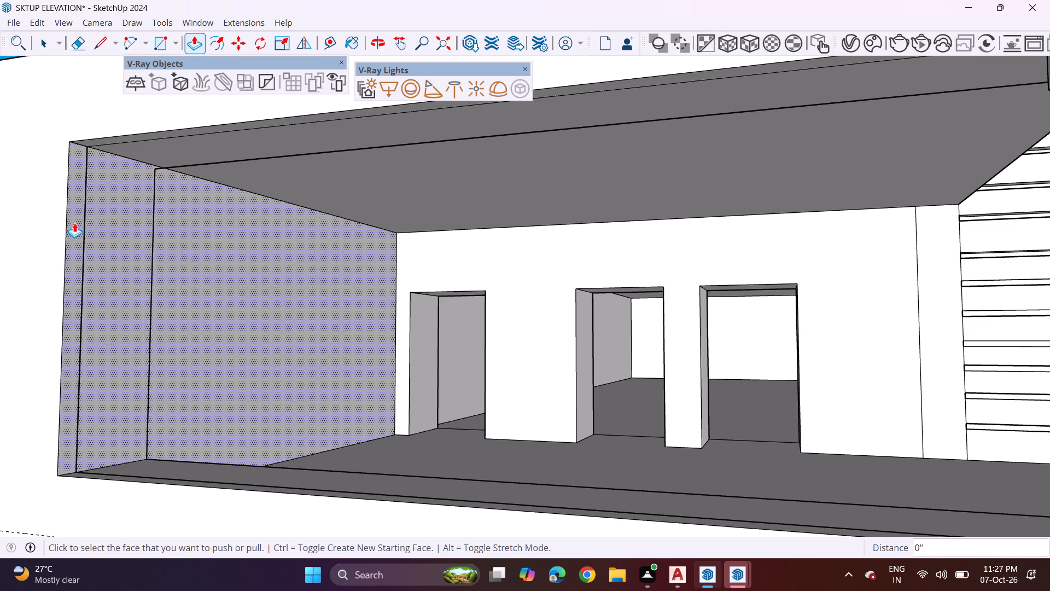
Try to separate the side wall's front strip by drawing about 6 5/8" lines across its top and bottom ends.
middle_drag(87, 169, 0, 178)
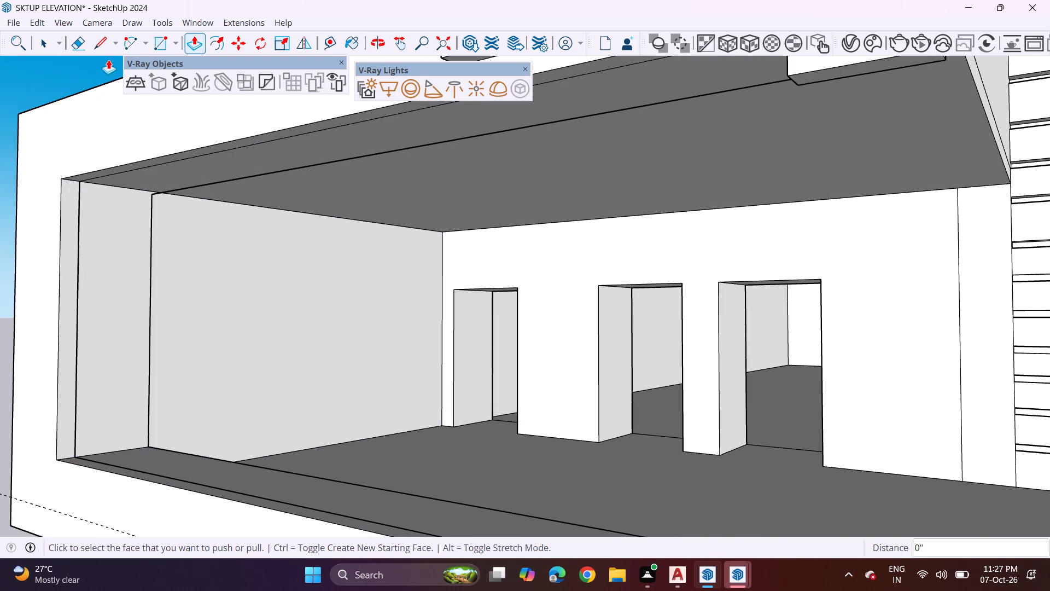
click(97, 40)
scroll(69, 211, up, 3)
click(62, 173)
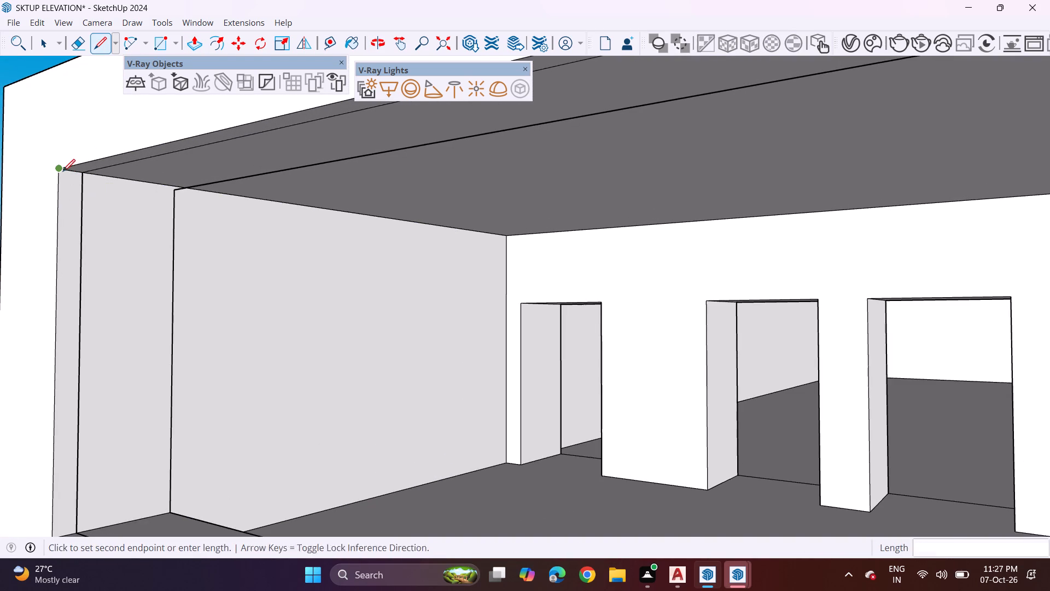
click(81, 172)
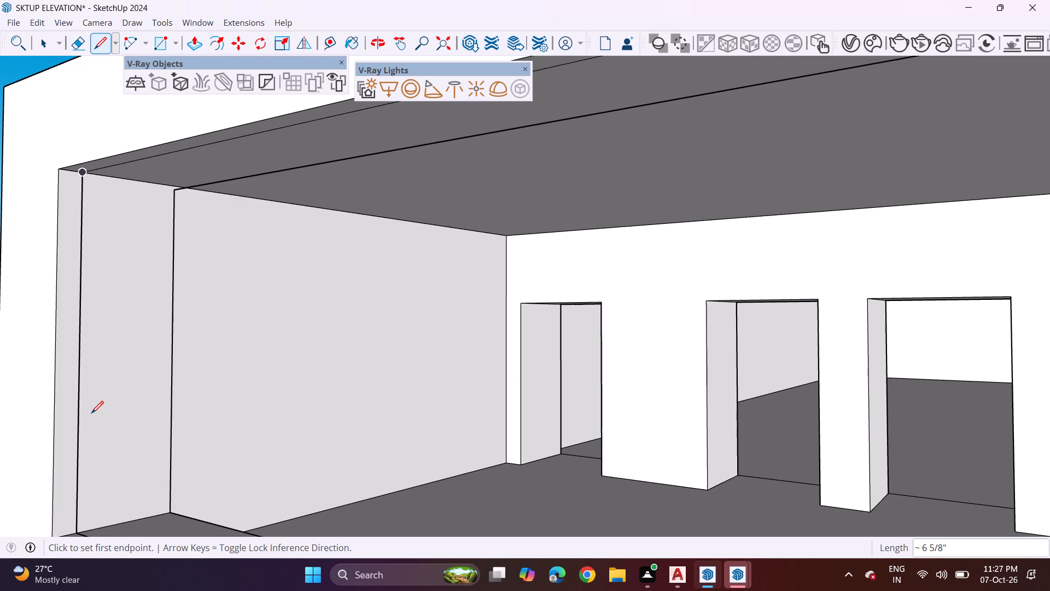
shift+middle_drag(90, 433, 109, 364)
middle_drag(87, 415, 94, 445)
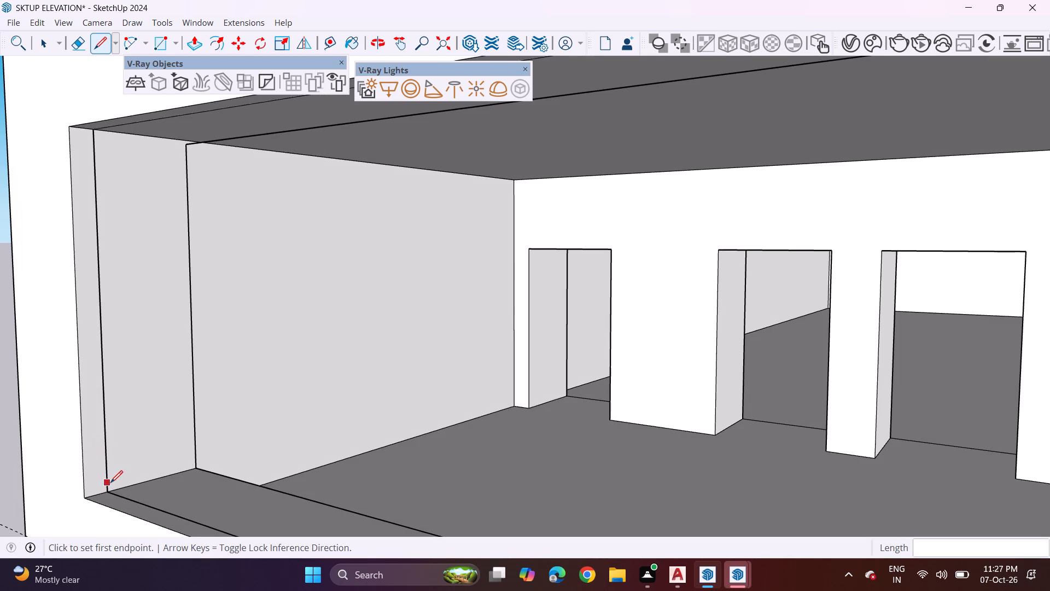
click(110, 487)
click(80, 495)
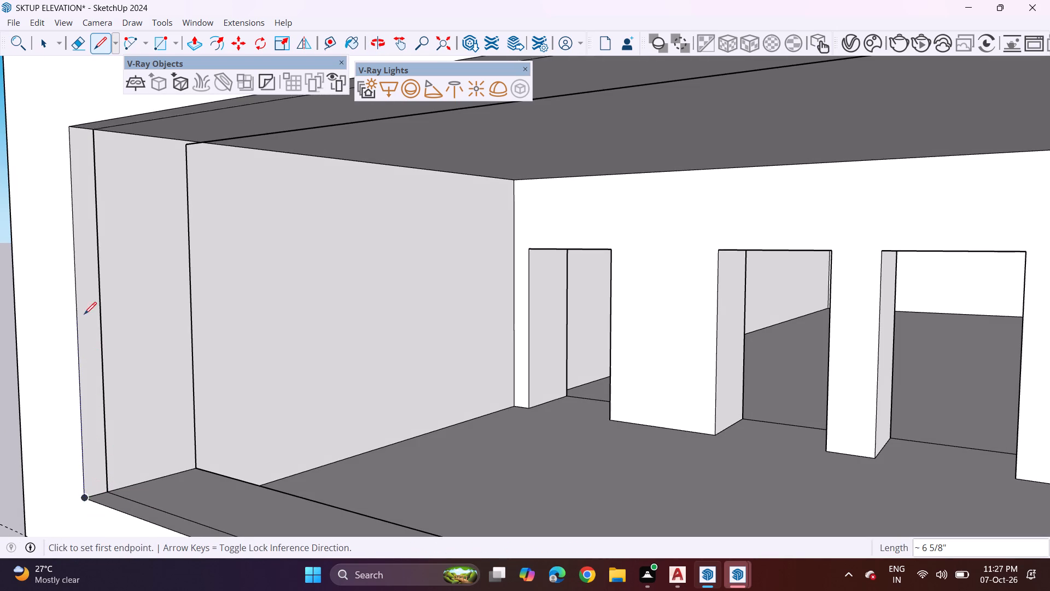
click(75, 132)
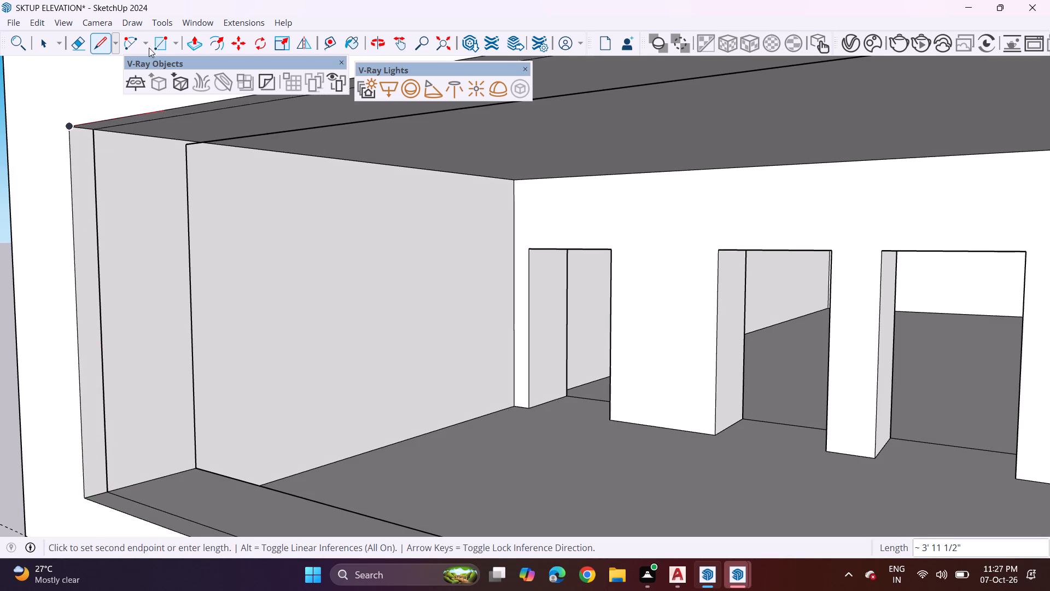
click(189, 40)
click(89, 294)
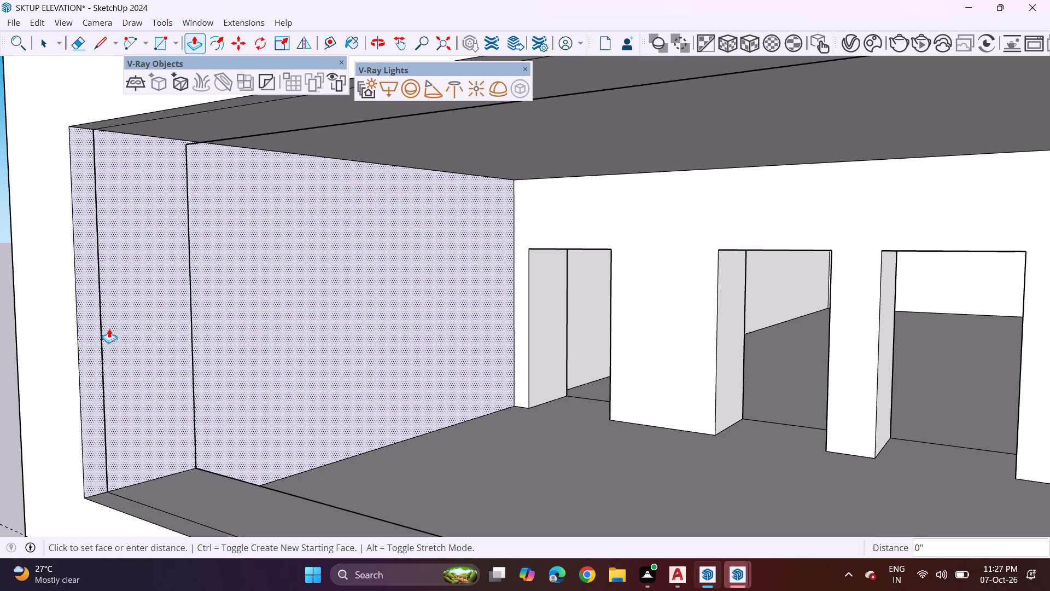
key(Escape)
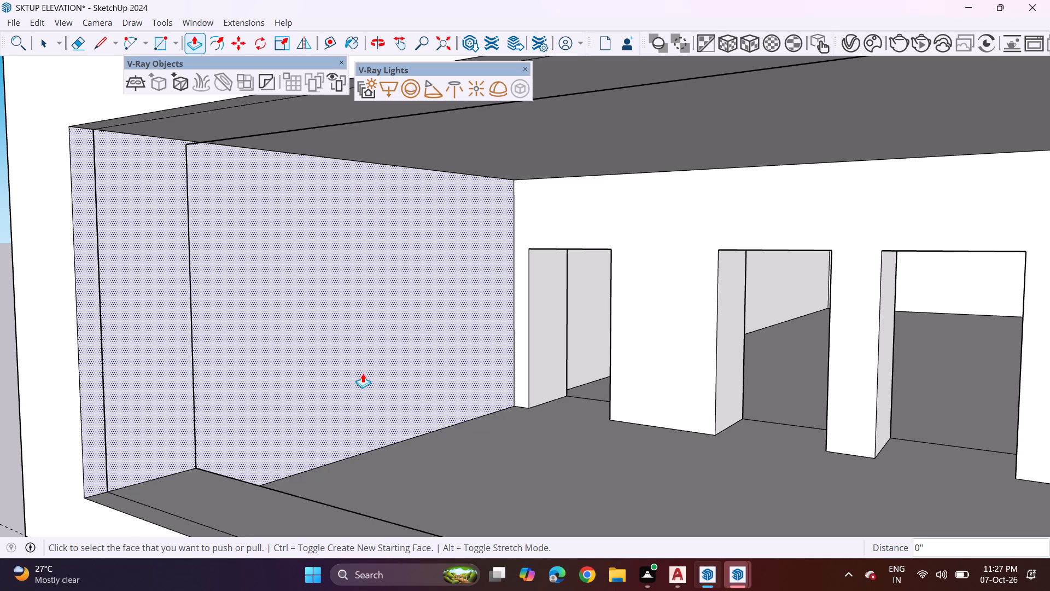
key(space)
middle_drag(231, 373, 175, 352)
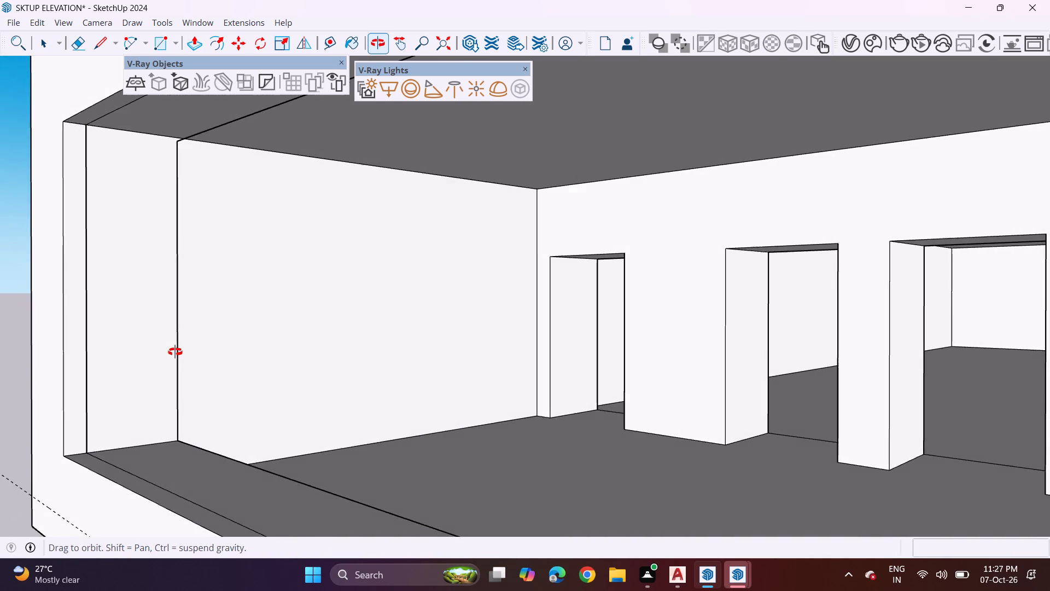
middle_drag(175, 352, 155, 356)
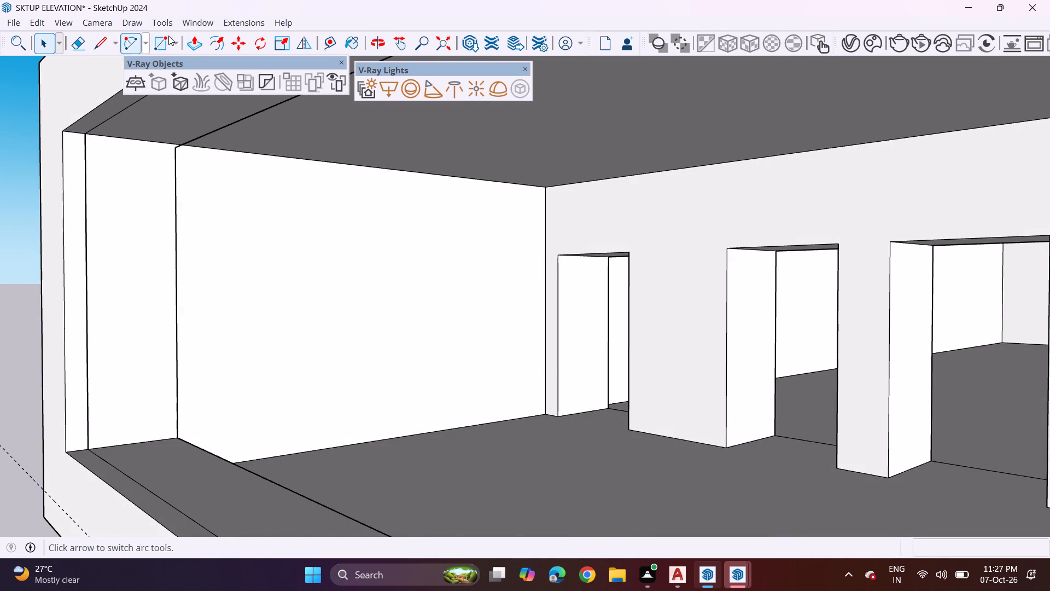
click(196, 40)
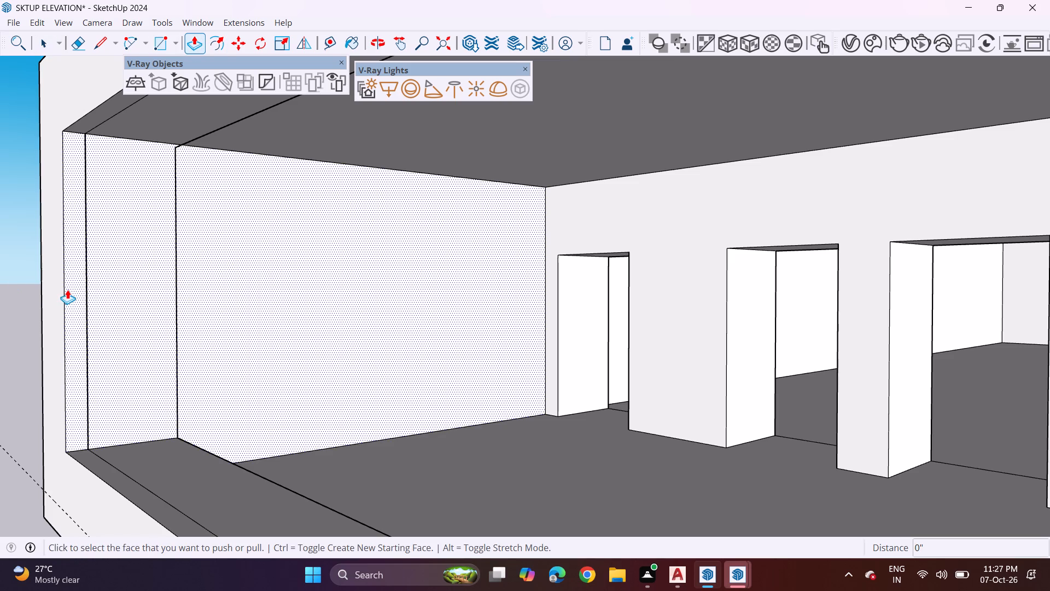
Trace the side wall's front strip with about 6 5/8" lines across top and bottom and a full-height line along its front edge.
click(104, 46)
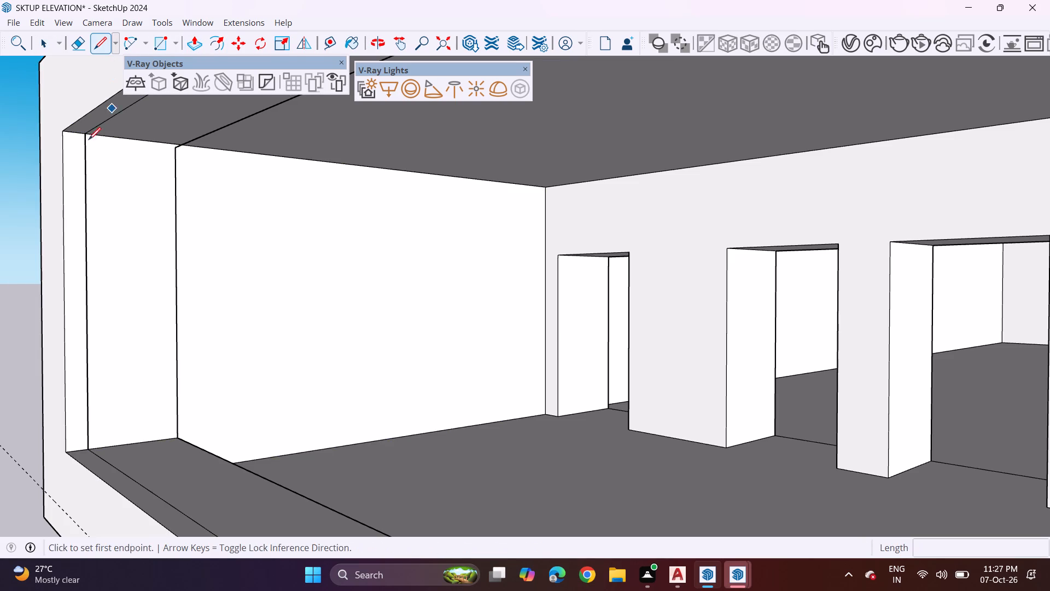
scroll(72, 137, up, 3)
drag(60, 131, 68, 127)
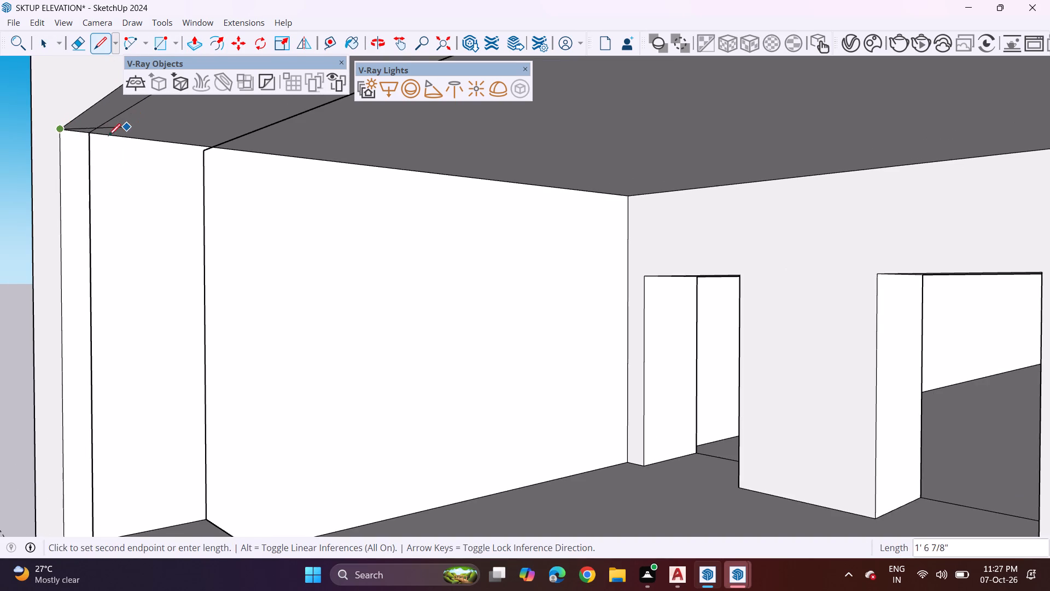
click(95, 137)
scroll(94, 235, down, 5)
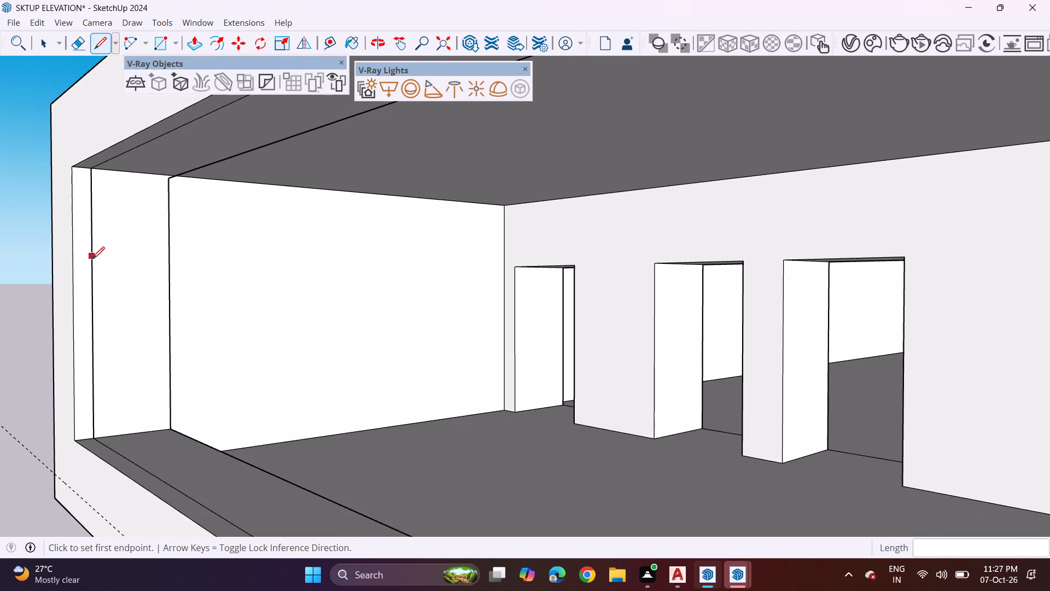
click(96, 435)
click(73, 442)
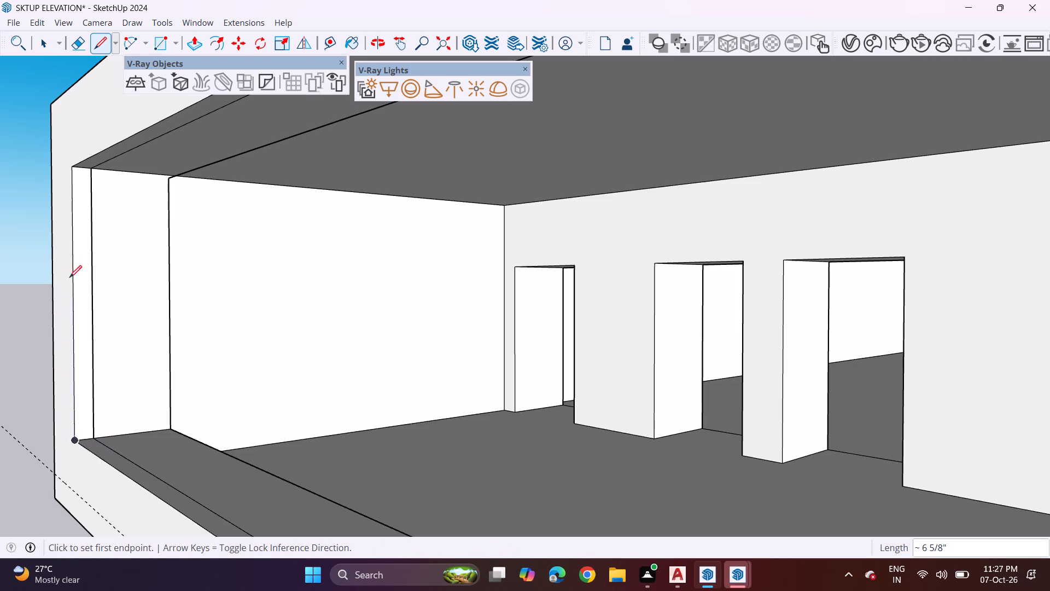
click(69, 165)
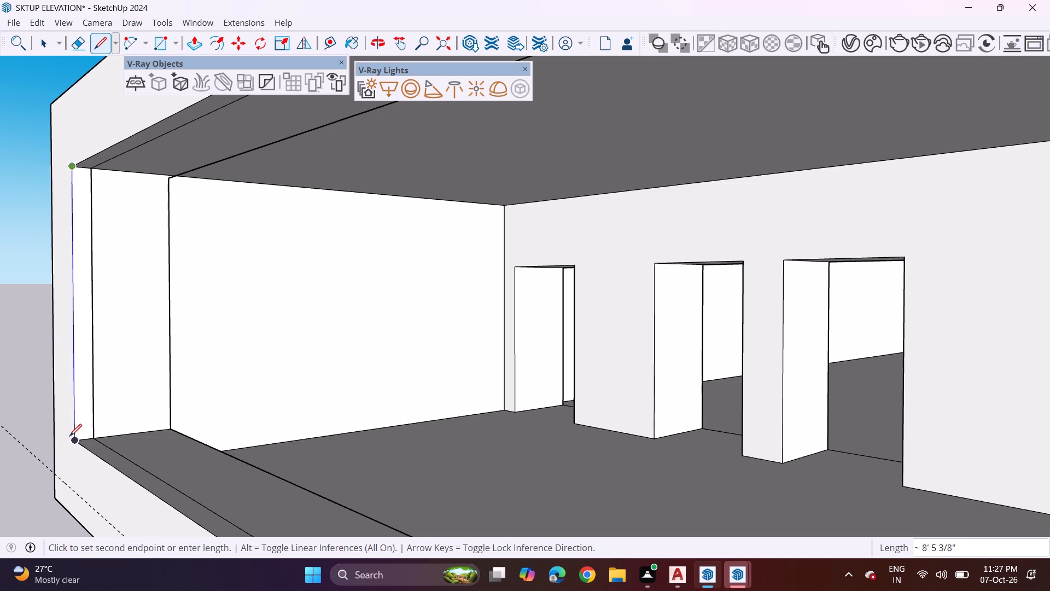
click(73, 444)
key(space)
Push/Pull the side wall's full-height front strip into the opening with a new starting face, forming a wide pier flush with the facade.
text(p)
click(86, 358)
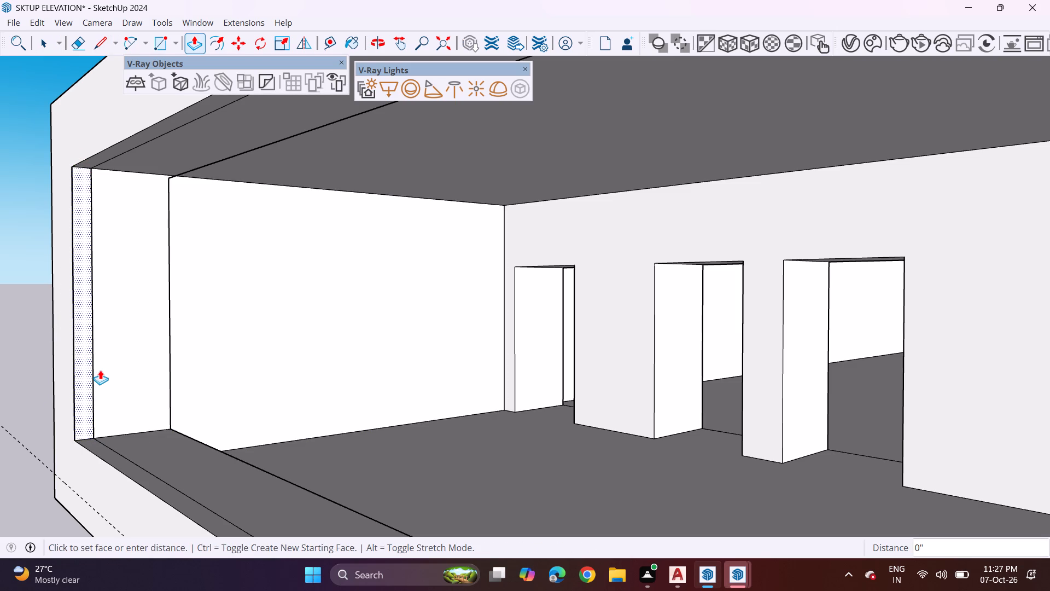
middle_drag(104, 373, 249, 371)
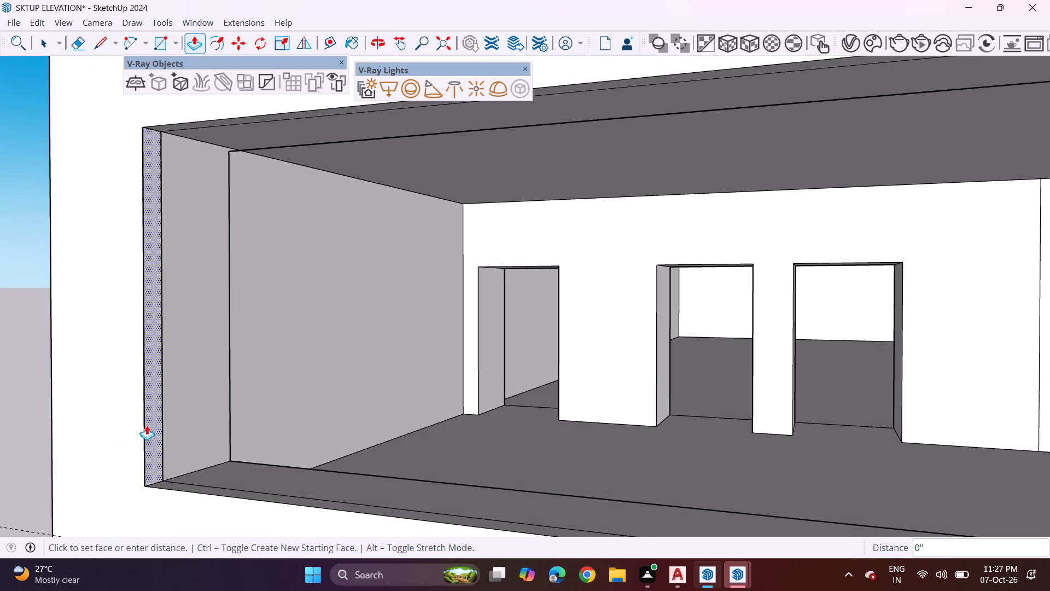
key(Escape)
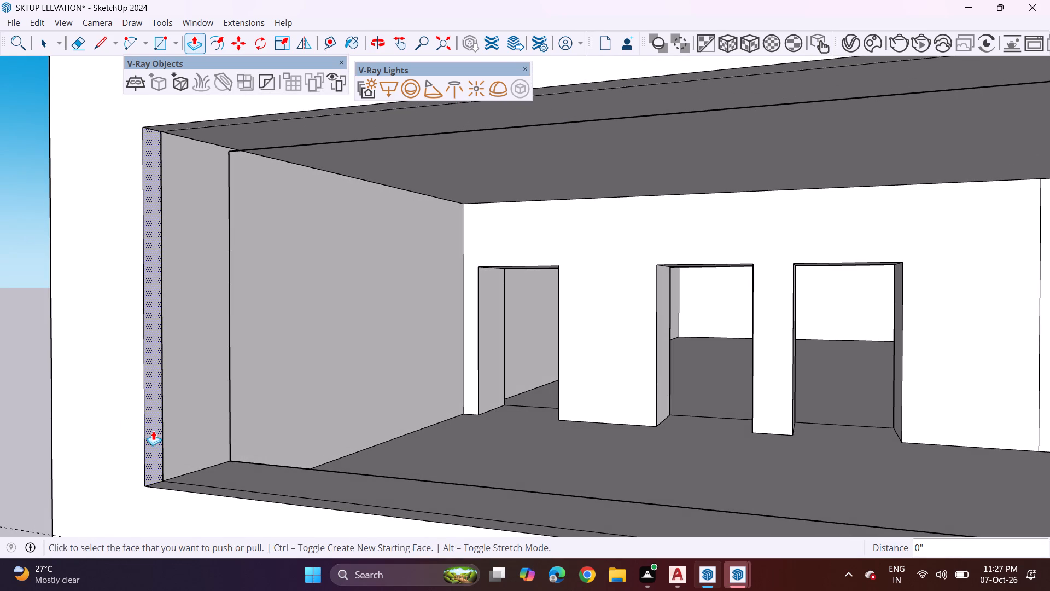
click(150, 424)
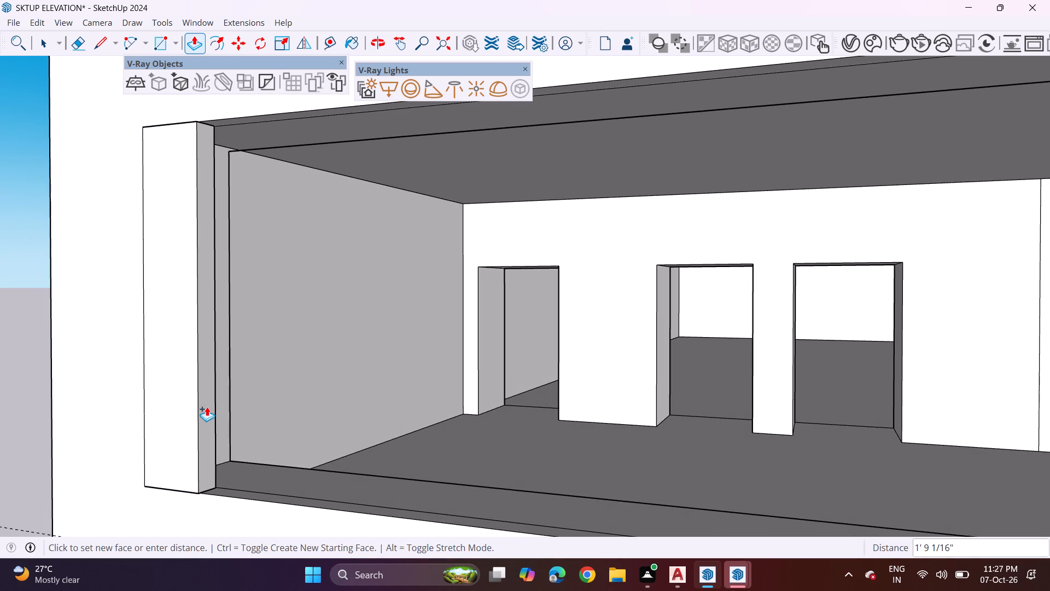
middle_drag(200, 410, 232, 415)
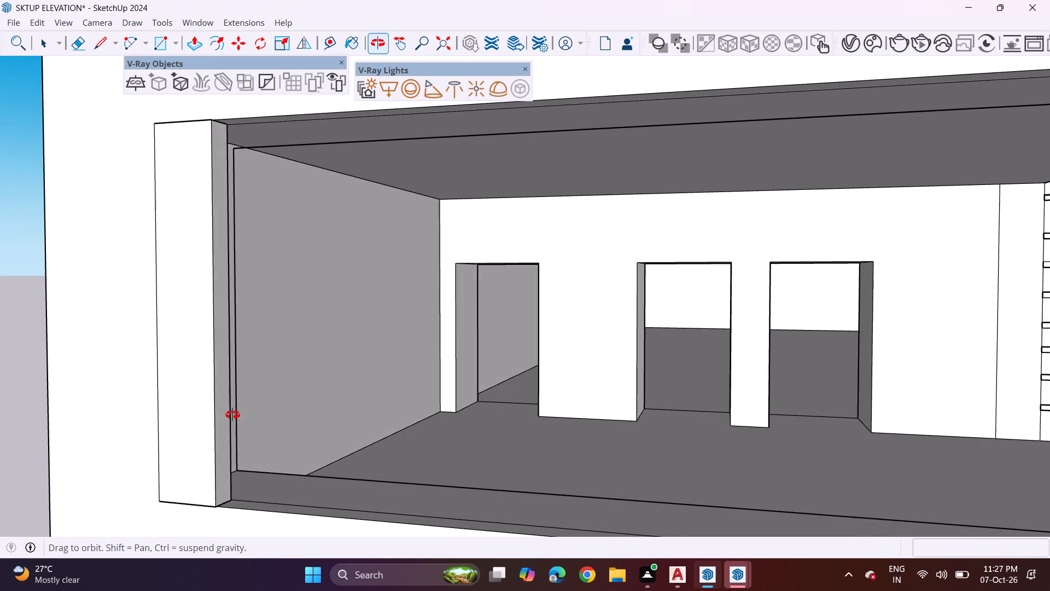
middle_drag(232, 415, 245, 415)
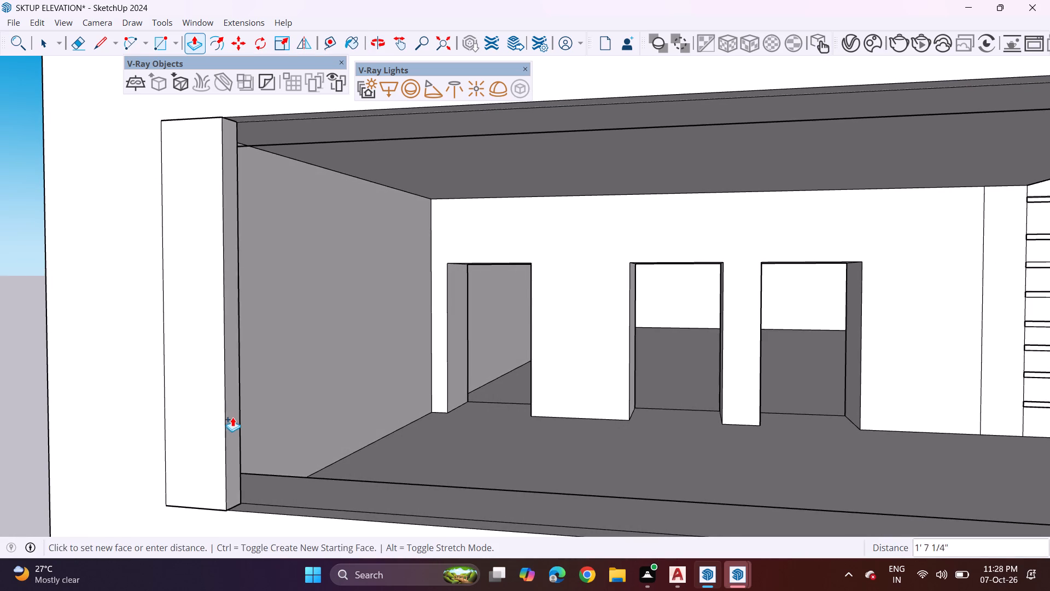
click(246, 422)
scroll(332, 383, down, 3)
middle_drag(380, 335, 381, 334)
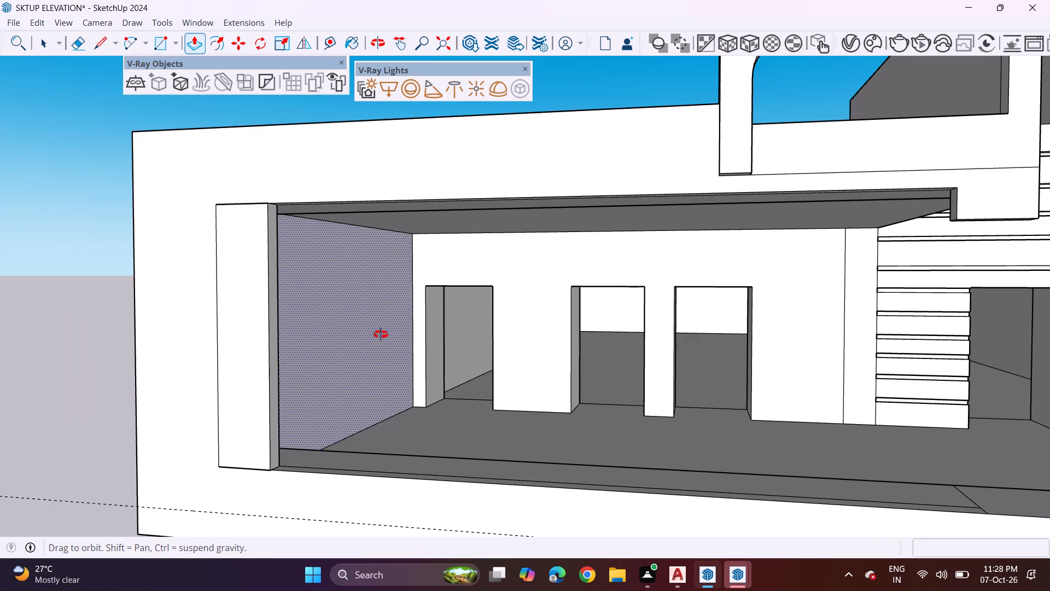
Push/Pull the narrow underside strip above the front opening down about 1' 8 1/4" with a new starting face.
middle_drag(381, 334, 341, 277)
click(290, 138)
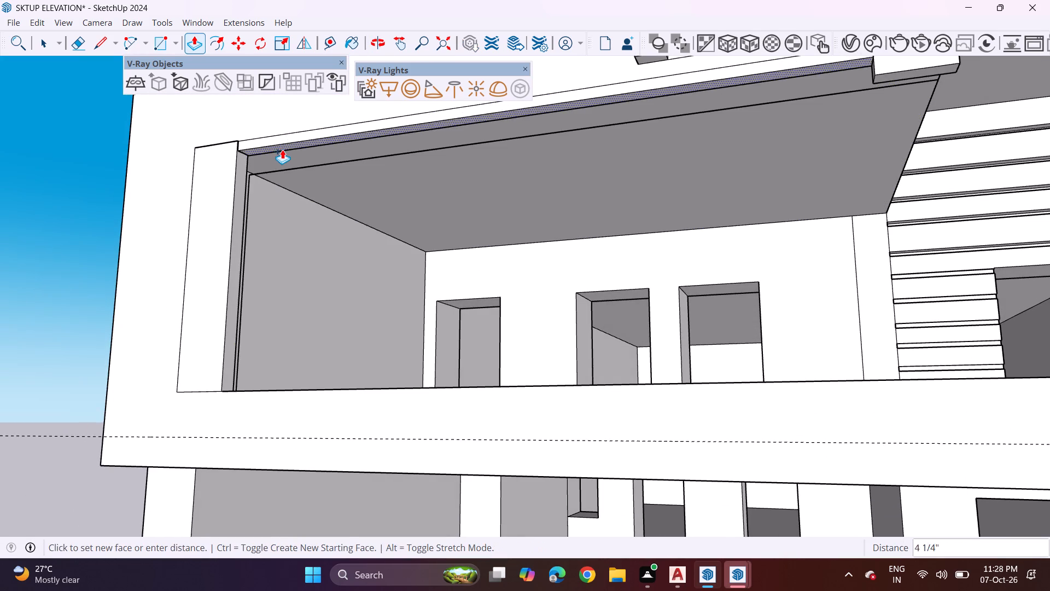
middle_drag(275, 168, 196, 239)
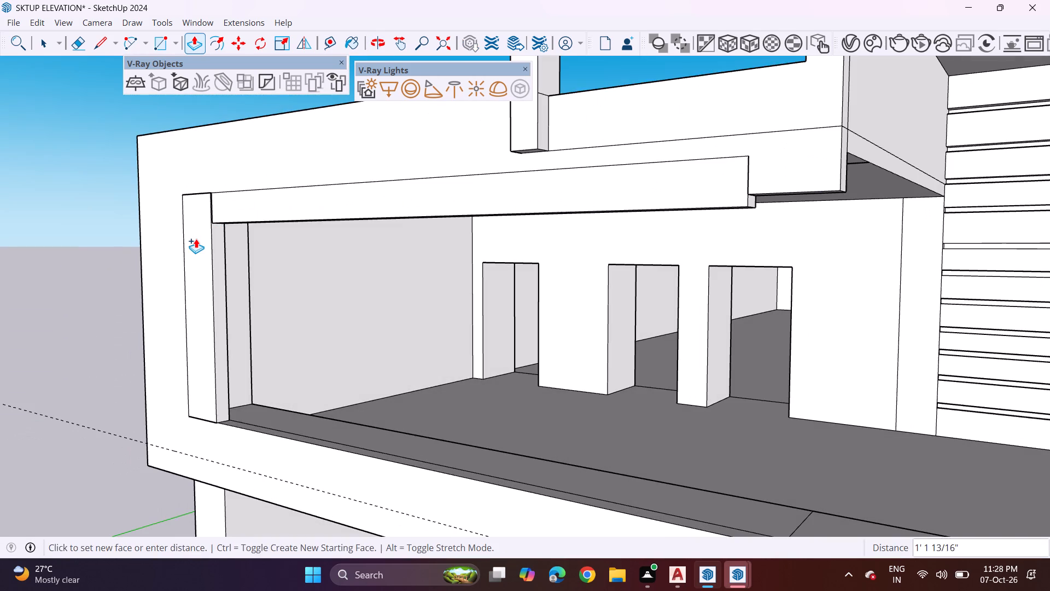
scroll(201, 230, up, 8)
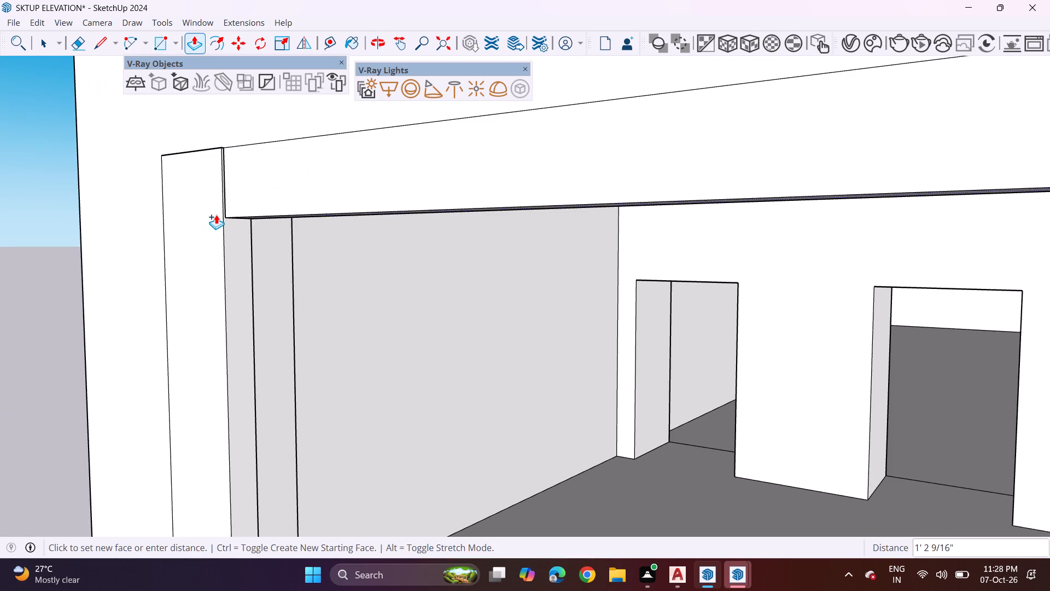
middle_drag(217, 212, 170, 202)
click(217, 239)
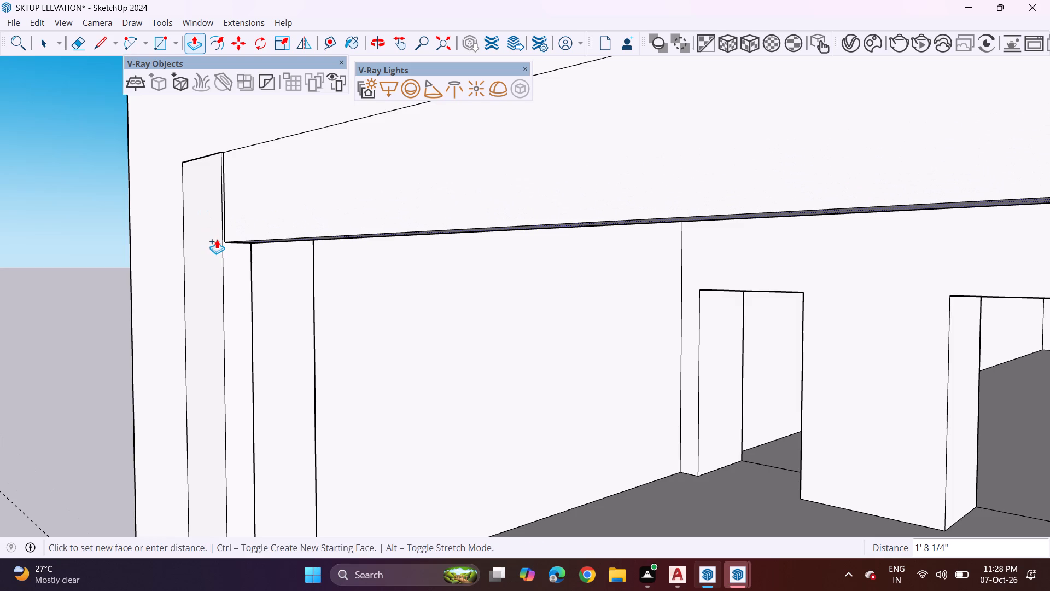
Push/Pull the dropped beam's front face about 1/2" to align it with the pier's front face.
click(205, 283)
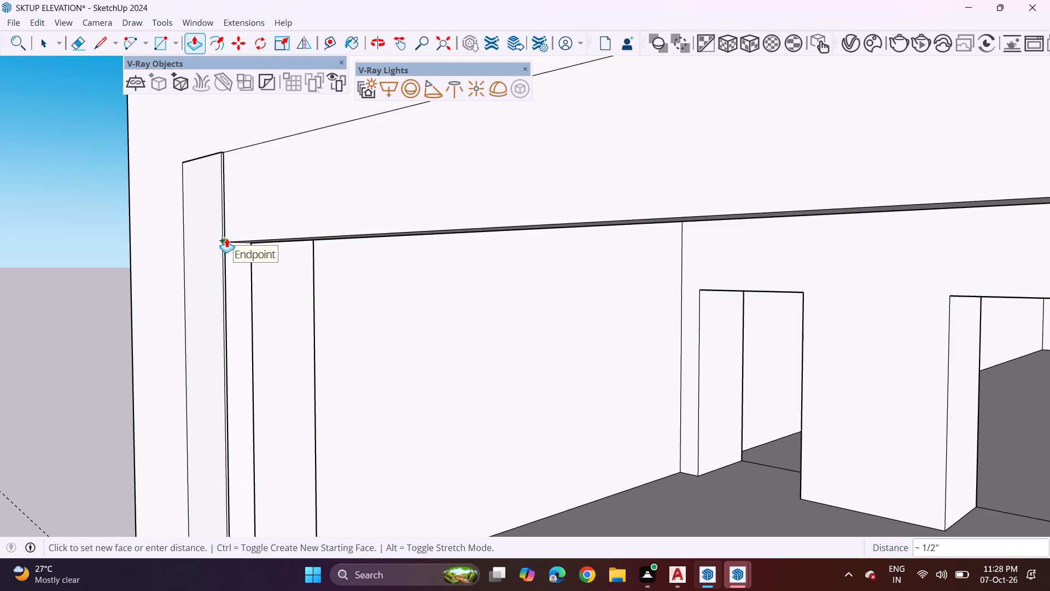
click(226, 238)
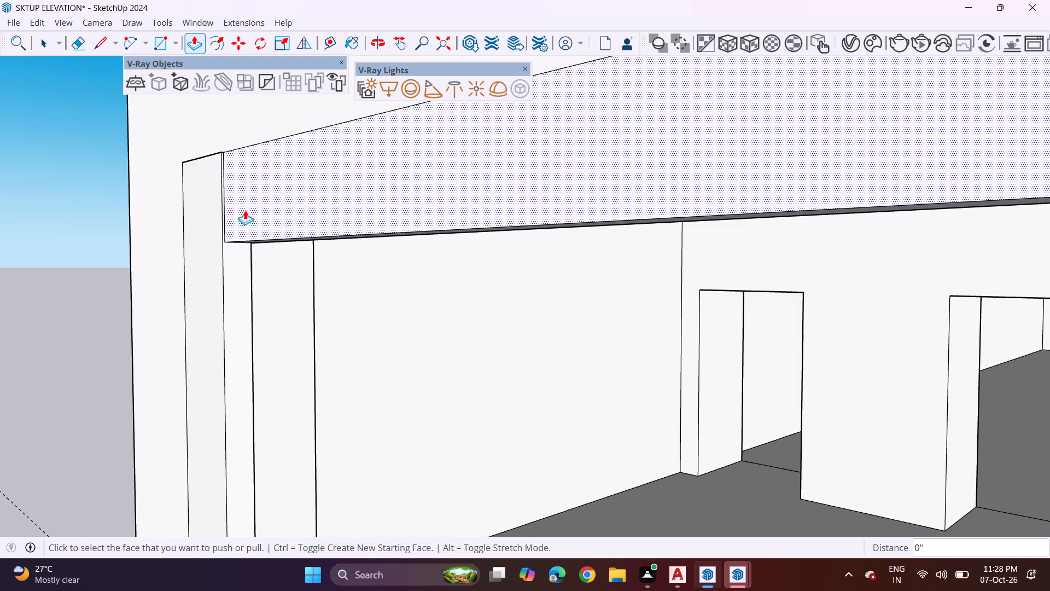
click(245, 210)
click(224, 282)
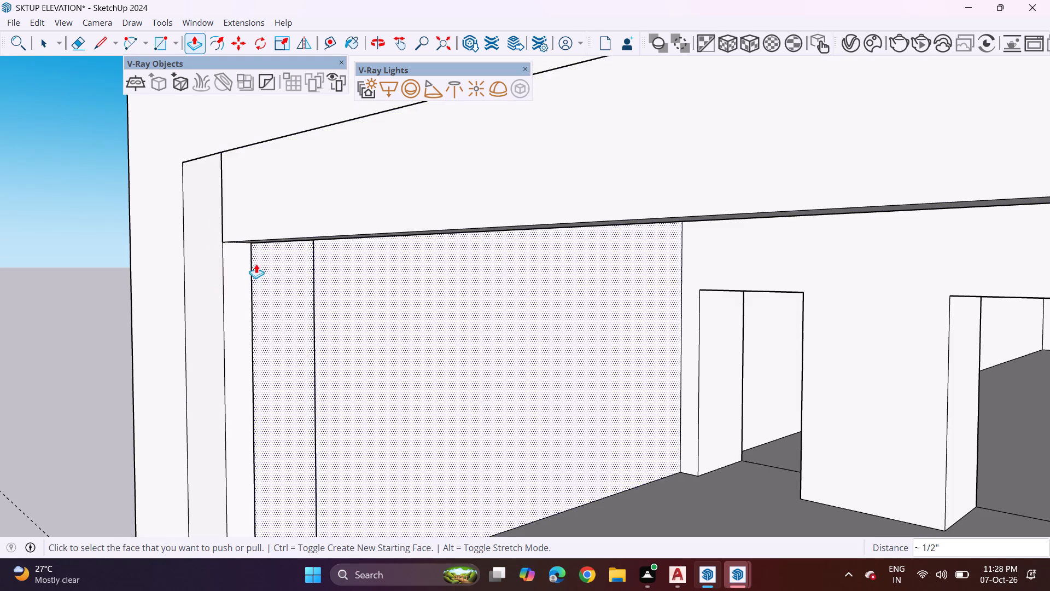
Examine the pier and dropped beam framing the upper floor's front opening from several angles.
scroll(255, 263, down, 6)
shift+middle_drag(267, 345, 160, 303)
middle_drag(159, 298, 304, 299)
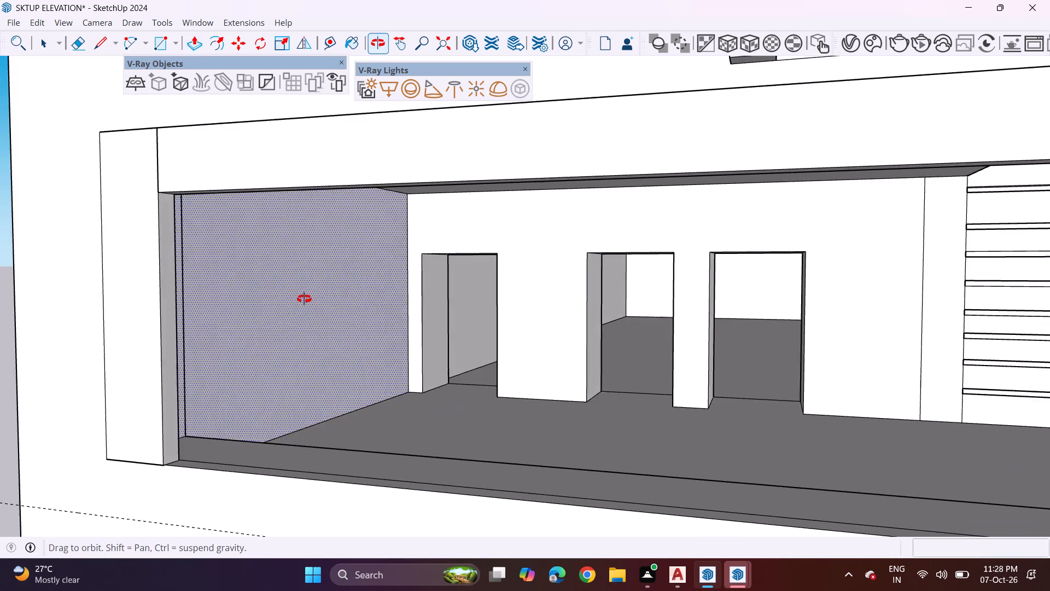
middle_drag(304, 299, 346, 266)
shift+middle_drag(384, 287, 252, 293)
middle_drag(241, 291, 321, 309)
scroll(317, 356, down, 4)
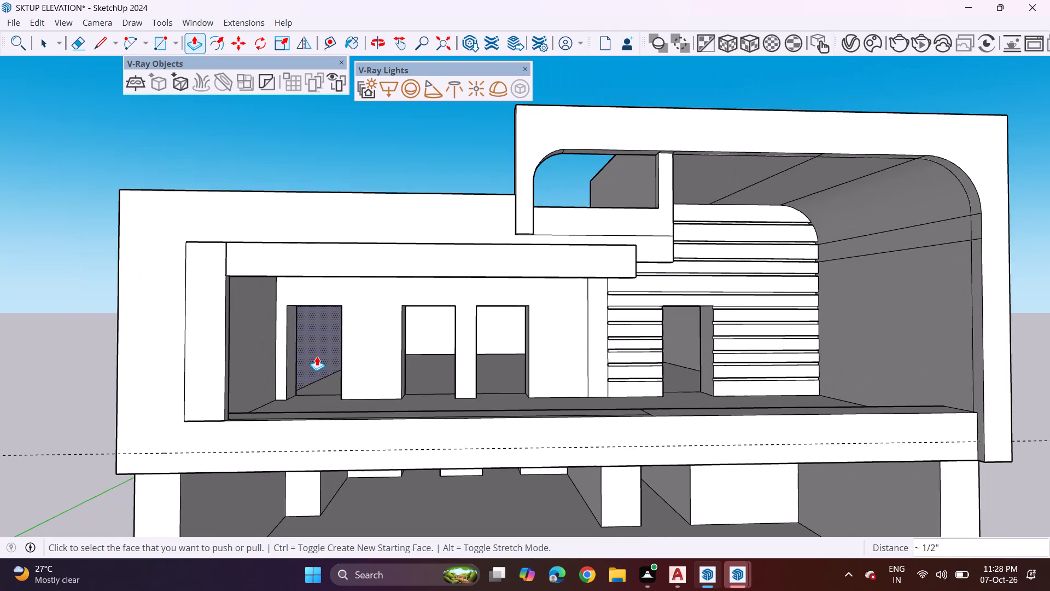
middle_drag(312, 362, 310, 384)
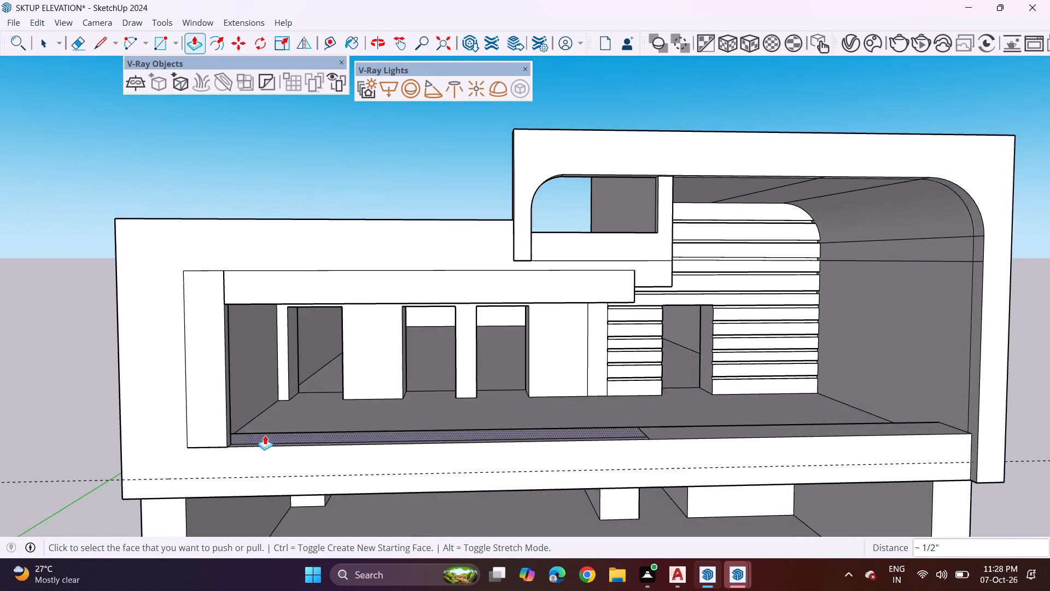
scroll(261, 439, up, 3)
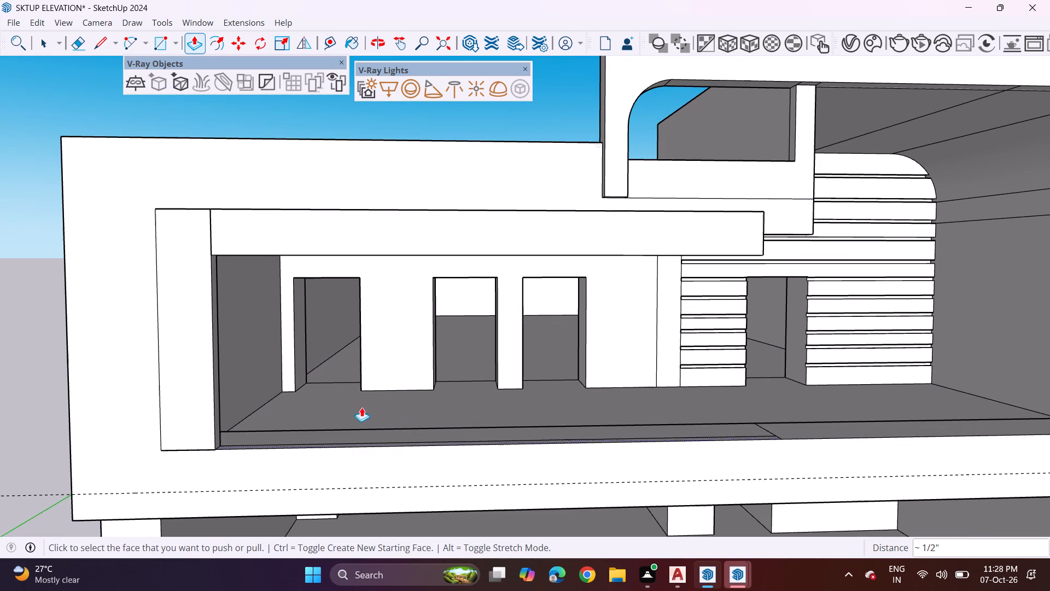
Undo the dropped beam, the wide pier and the preceding edits back to the earlier lowered beam underside above the opening.
key(ctrl+z)
key(ctrl+z)
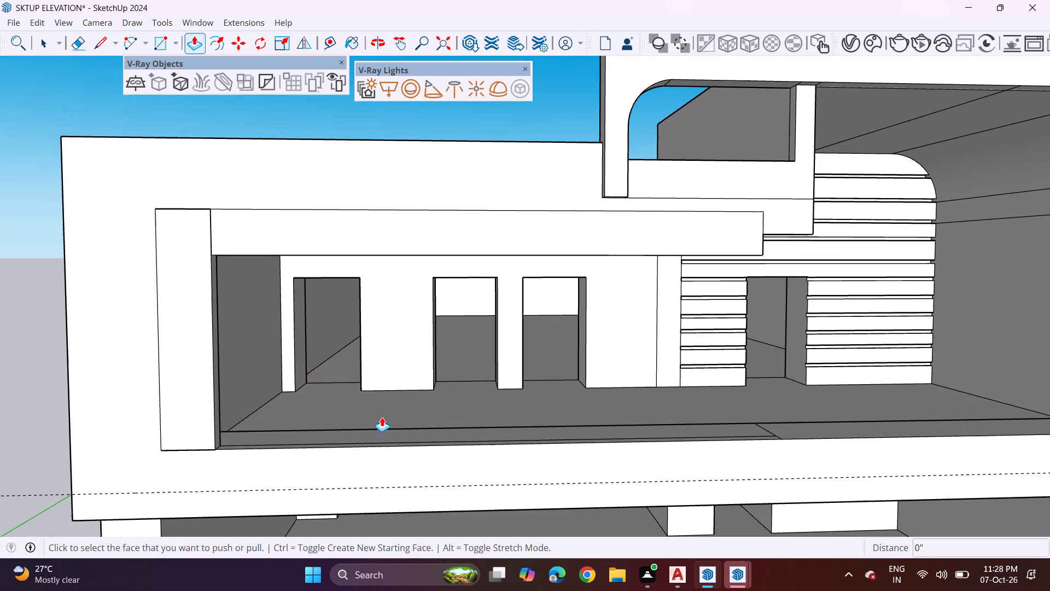
key(ctrl+z)
key(ctrl+z)
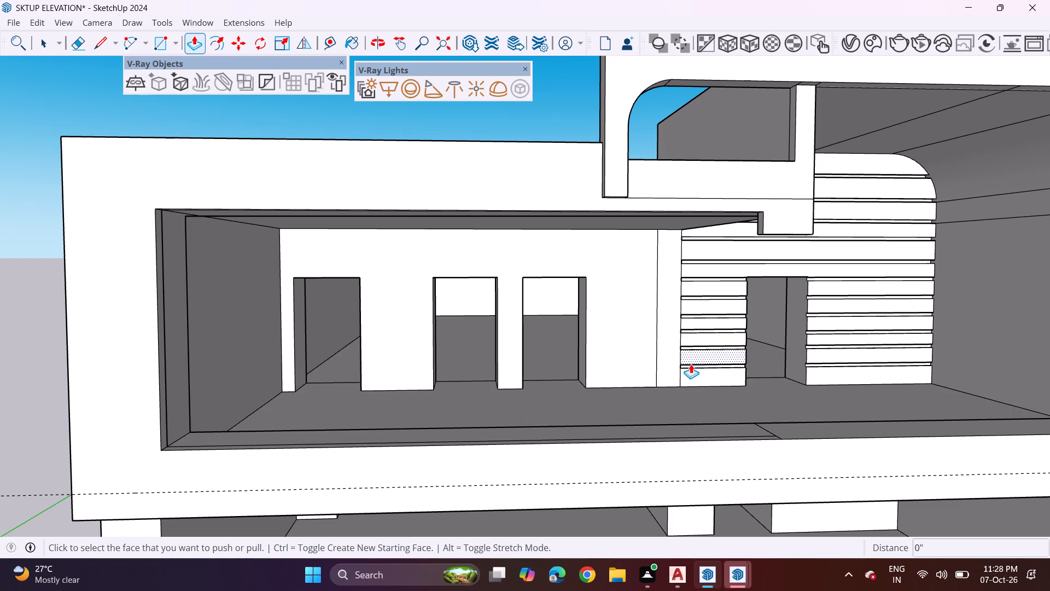
key(ctrl+z)
middle_drag(781, 250, 674, 176)
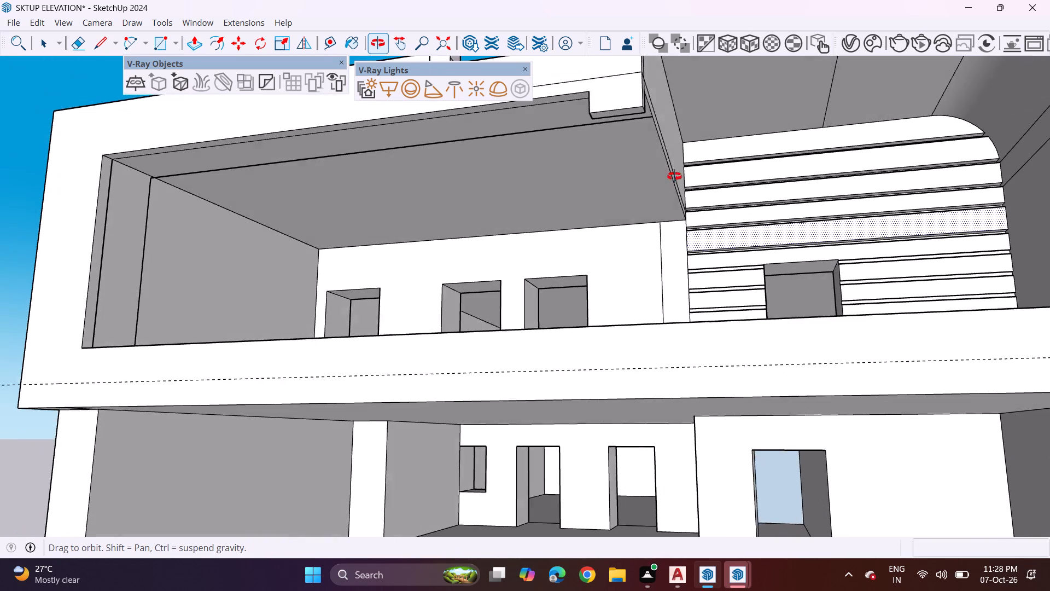
middle_drag(674, 176, 675, 176)
key(ctrl+z)
key(ctrl+z)
key(ctrl+z)
key(ctrl+z)
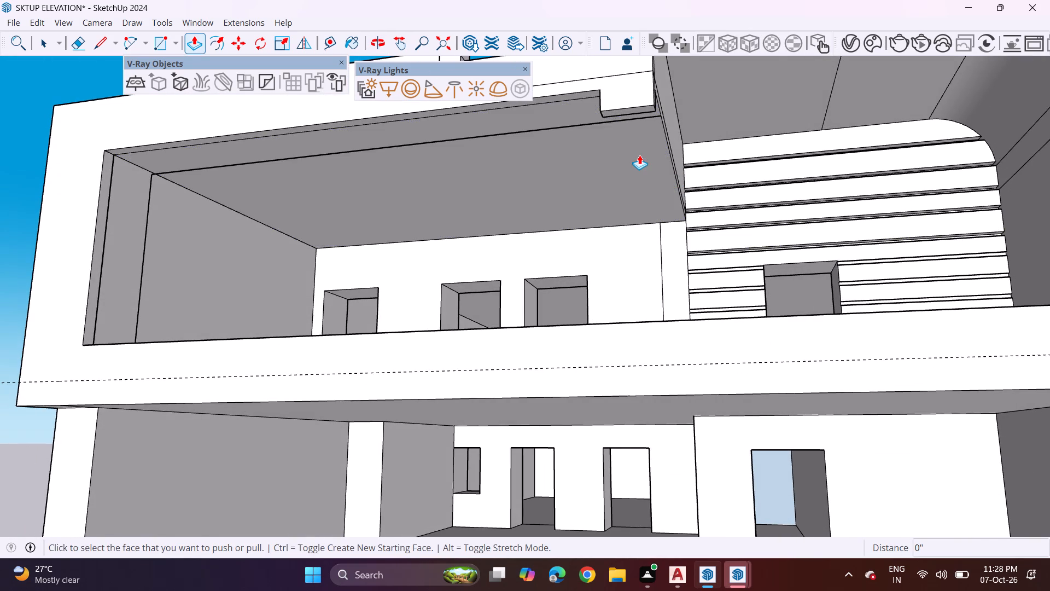
key(ctrl+z)
key(ctrl+z)
key(ctrl+z)
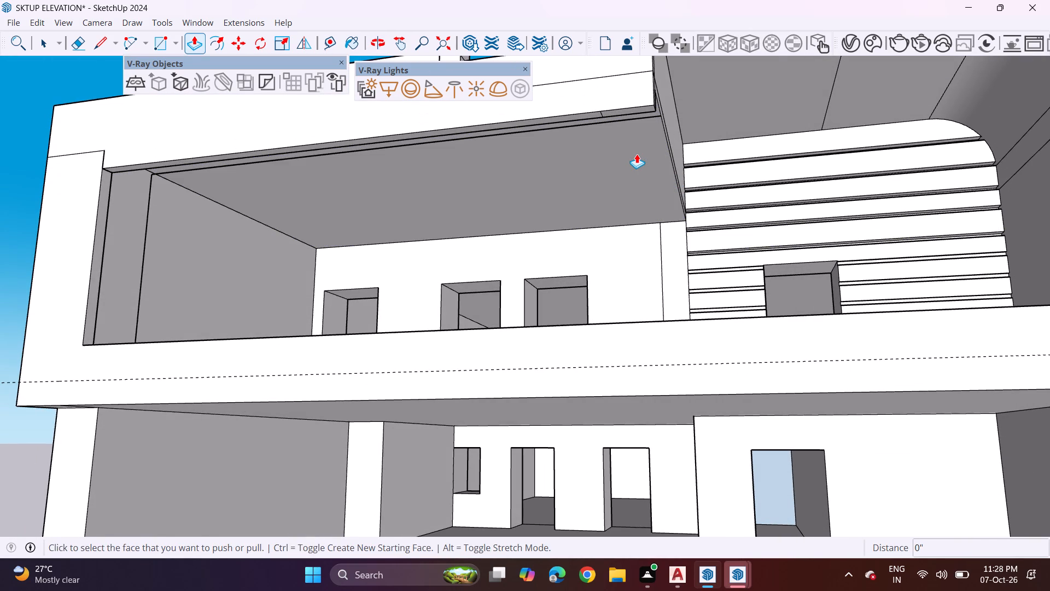
Push/Pull the lowered underside of the beam above the front opening up 10 7/16".
click(479, 127)
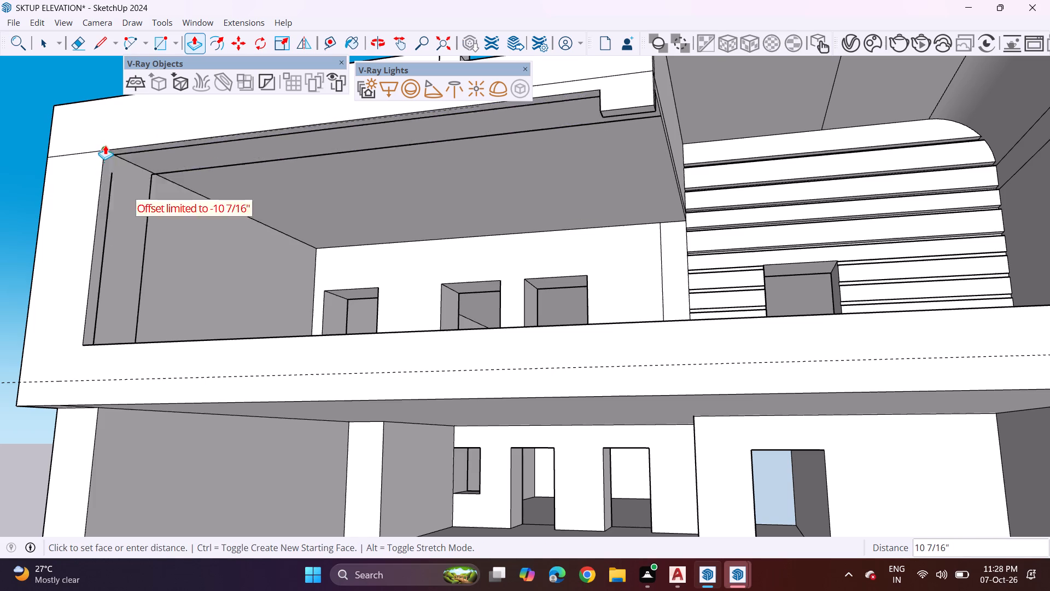
click(105, 150)
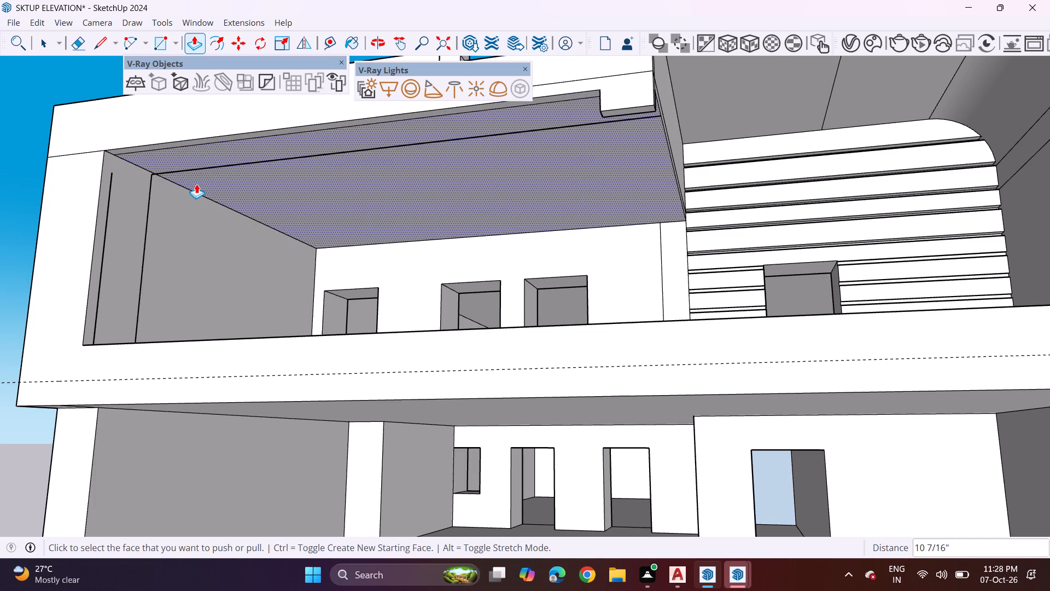
Erase the two vertical lines on the side wall and the long line across the ceiling near the opening.
click(83, 47)
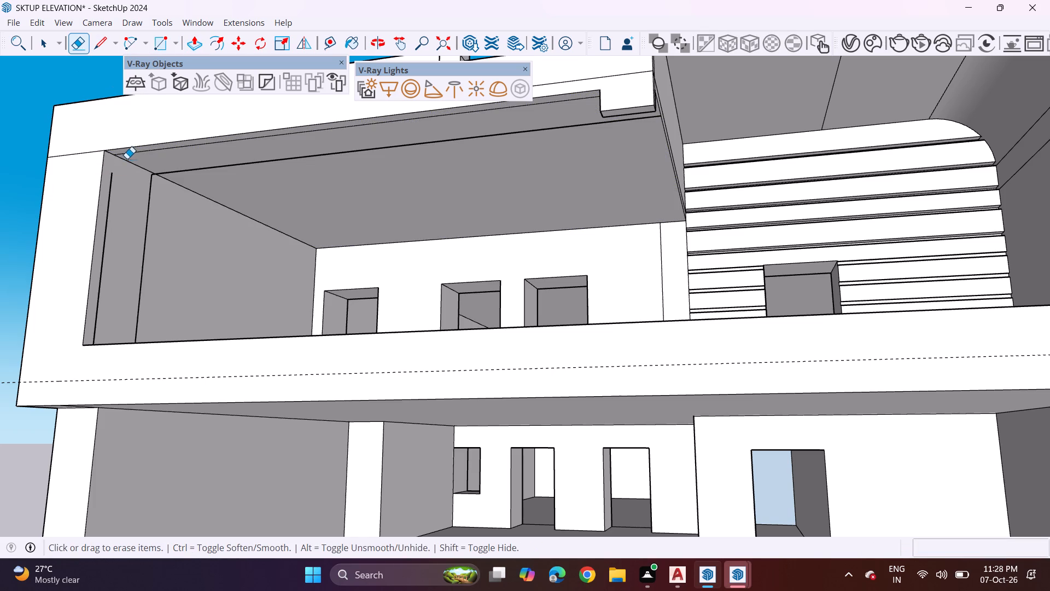
drag(107, 184, 119, 201)
click(121, 200)
drag(145, 215, 152, 221)
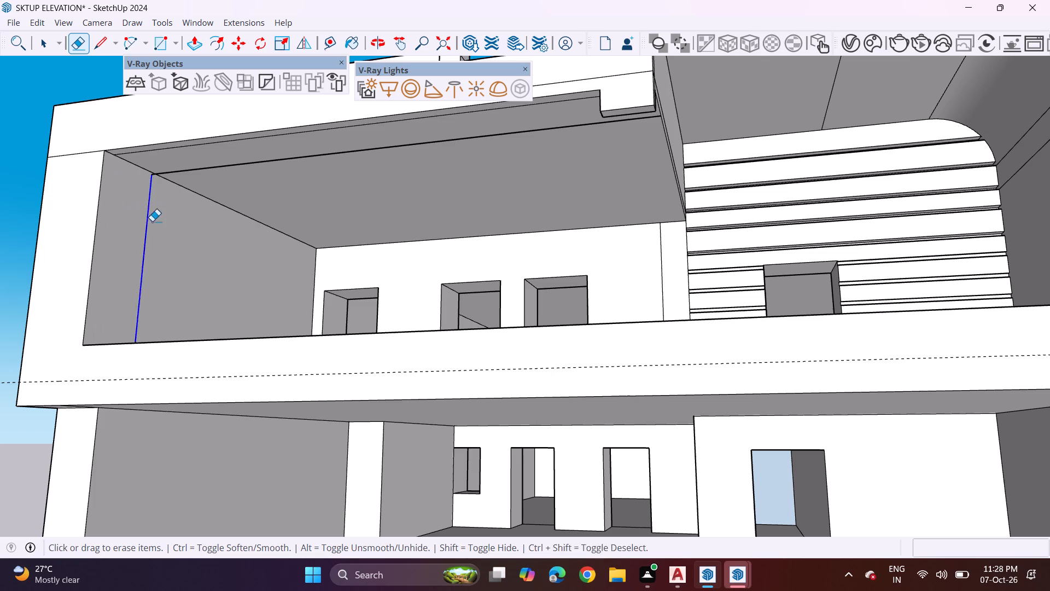
drag(152, 221, 156, 224)
drag(203, 165, 207, 176)
middle_drag(364, 175, 386, 179)
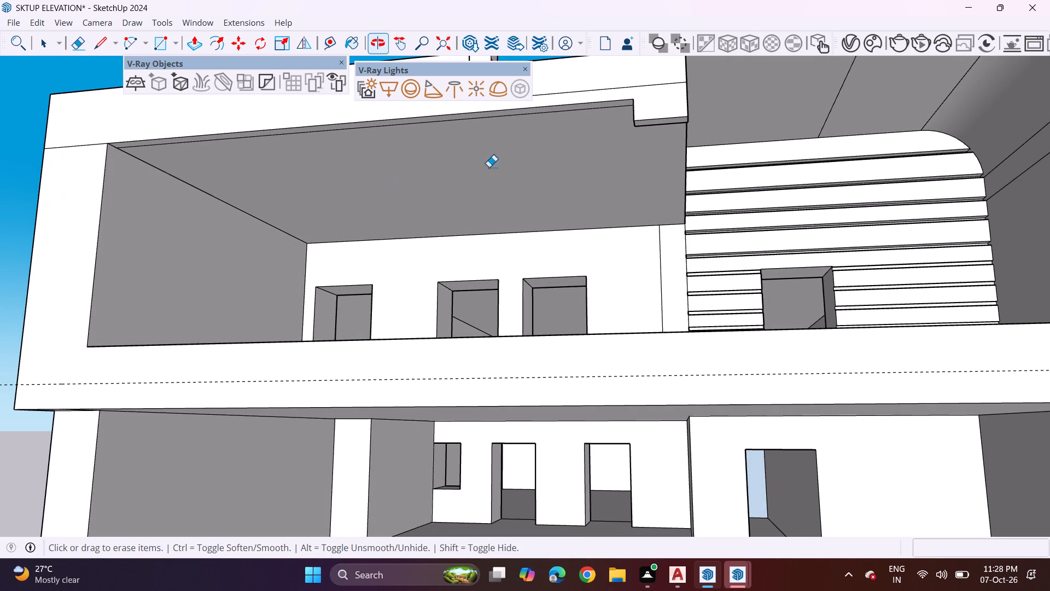
Push/Pull the underside of the remaining small block at the beam's inner end up 10 7/16", flush with the beam.
click(189, 42)
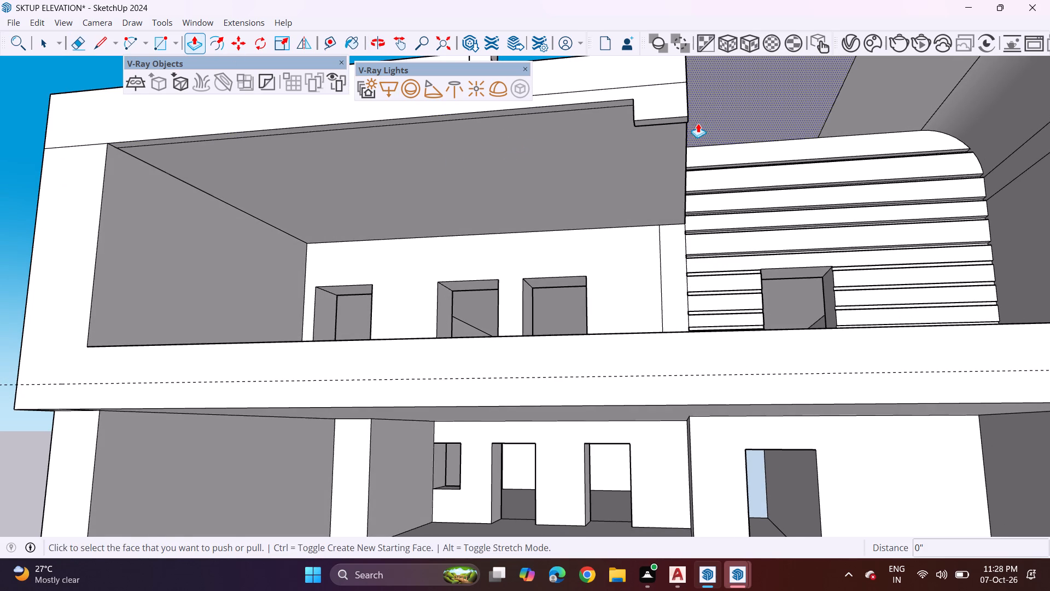
click(663, 120)
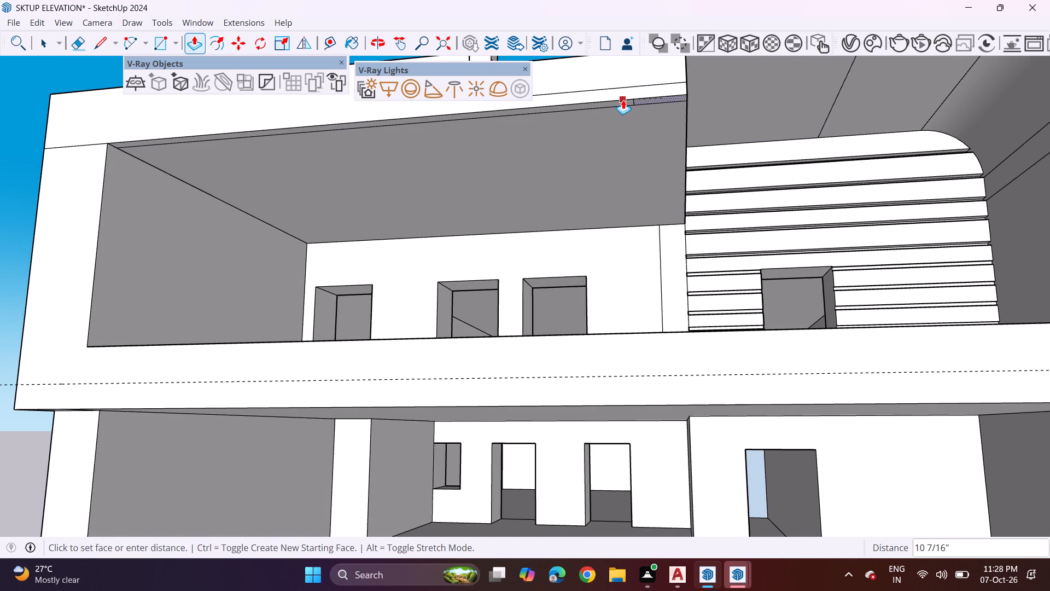
click(623, 100)
Erase the dashed guide line running across the building's front.
scroll(526, 234, down, 3)
middle_drag(538, 250, 573, 363)
scroll(520, 387, down, 9)
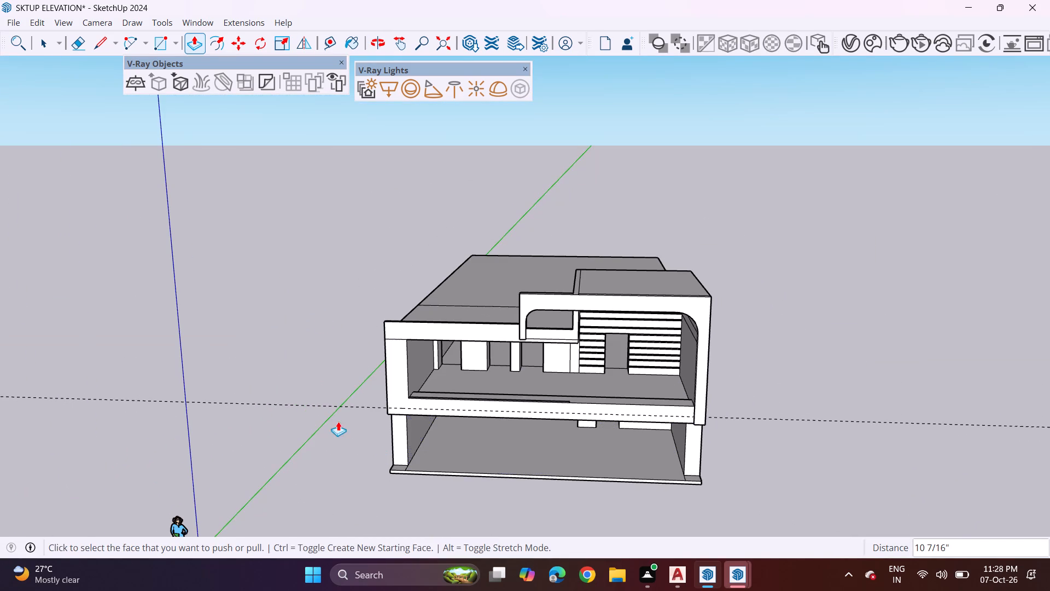
click(74, 38)
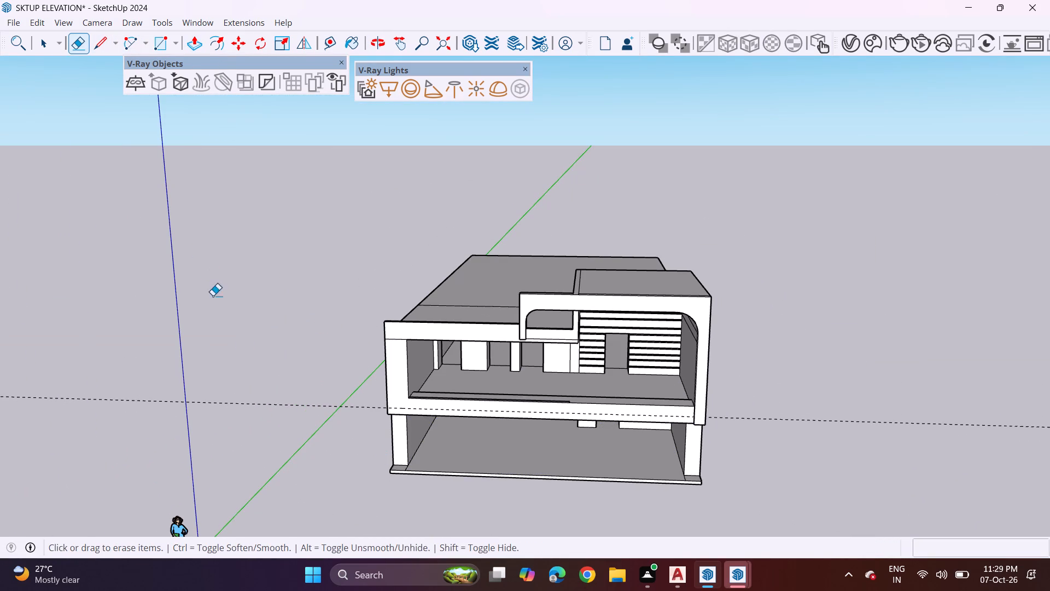
click(255, 409)
drag(257, 405, 263, 395)
Erase the long strip line and its short end line along the front ledge of the upper floor.
middle_drag(430, 399, 431, 380)
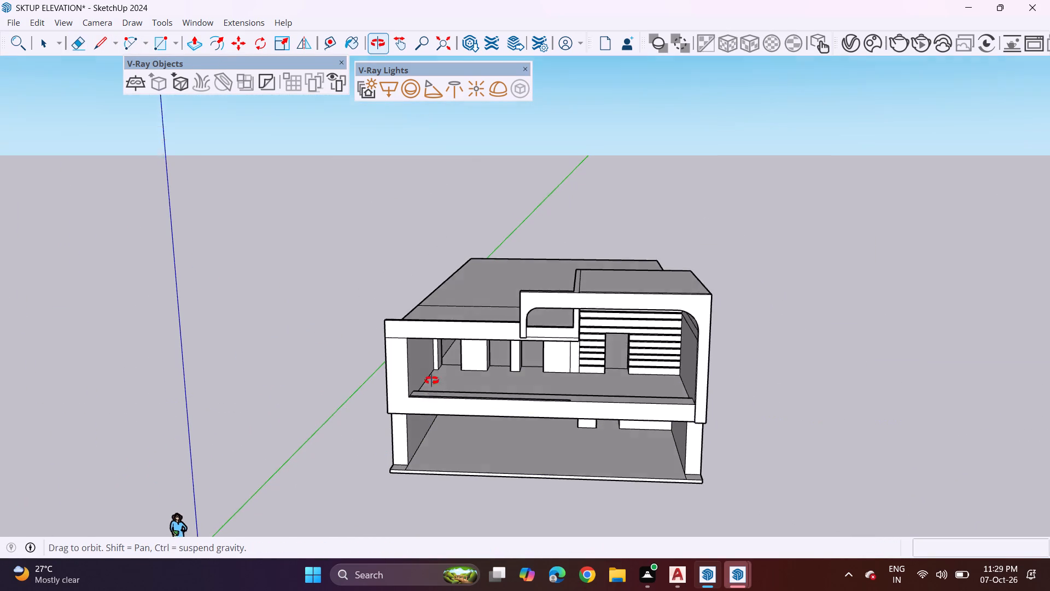
middle_drag(431, 380, 462, 491)
scroll(538, 427, up, 6)
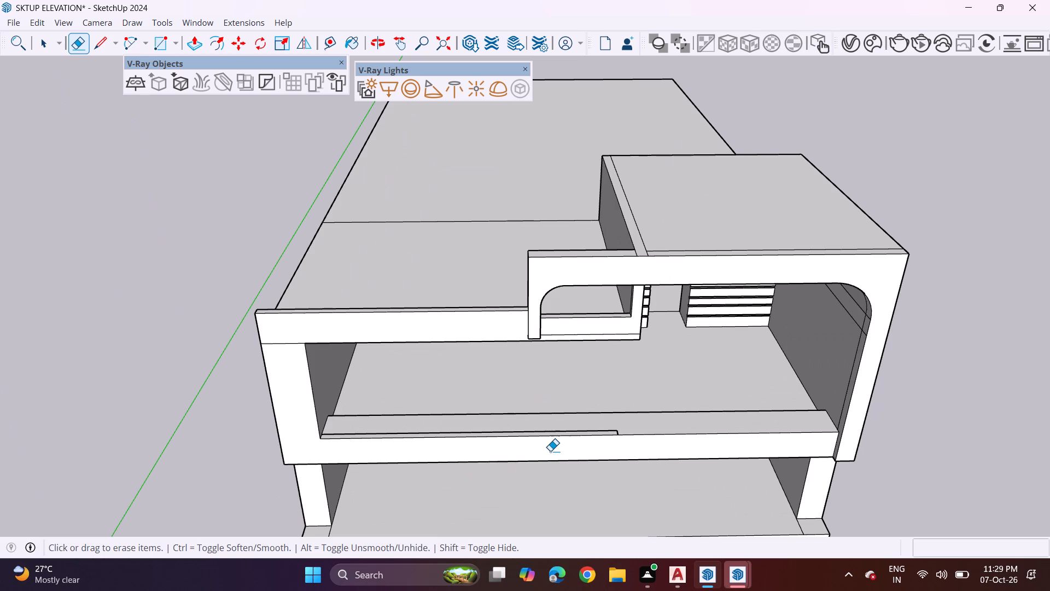
scroll(555, 447, up, 2)
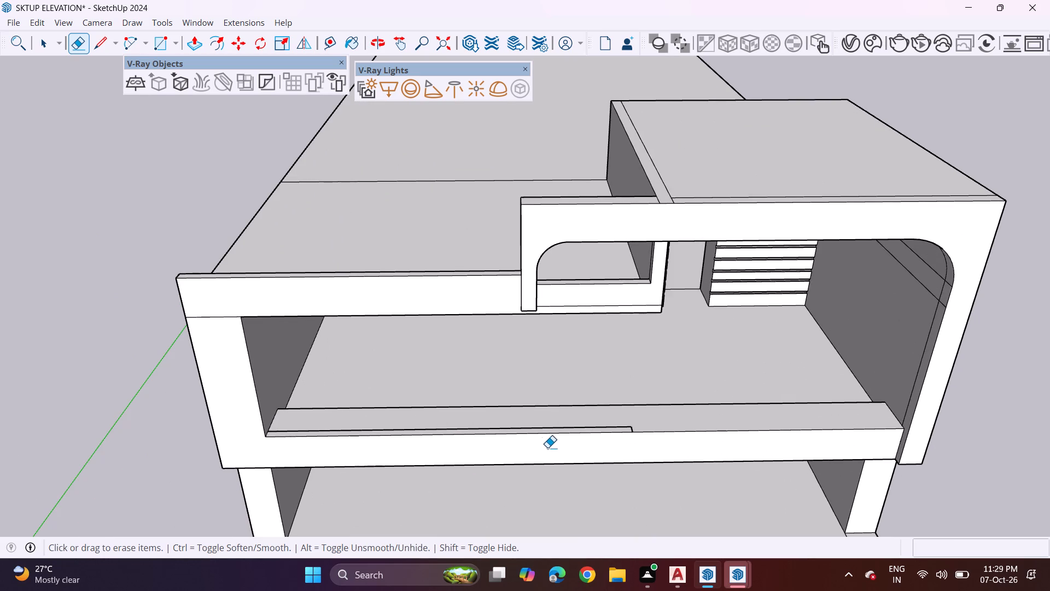
click(615, 428)
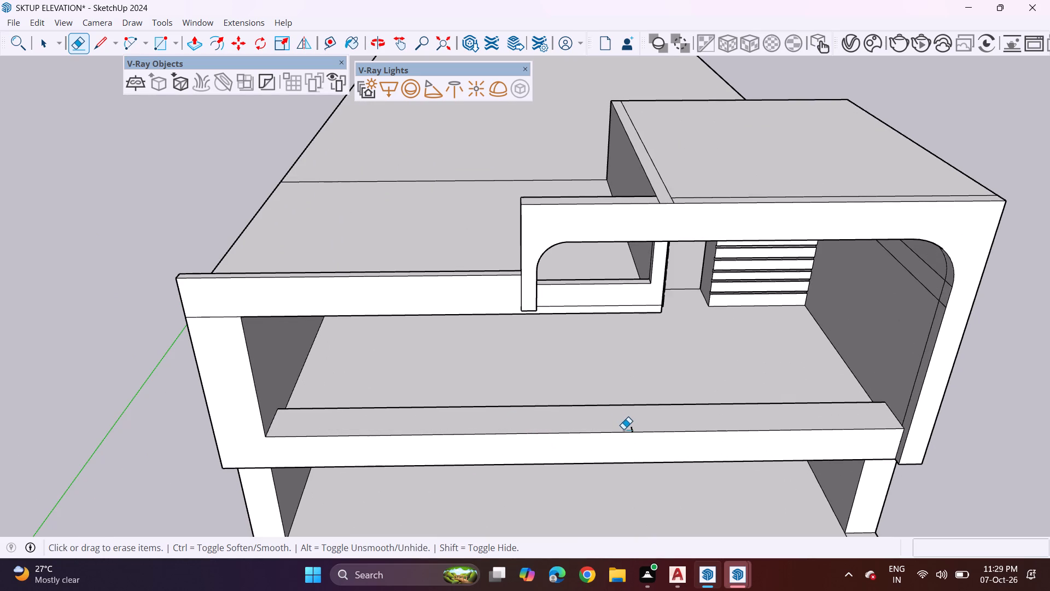
click(632, 429)
Draw a vertical line about 8' 11 7/16" up the upper floor's side wall, from the midpoint of the ledge's end edge to the ceiling.
middle_drag(640, 407, 330, 280)
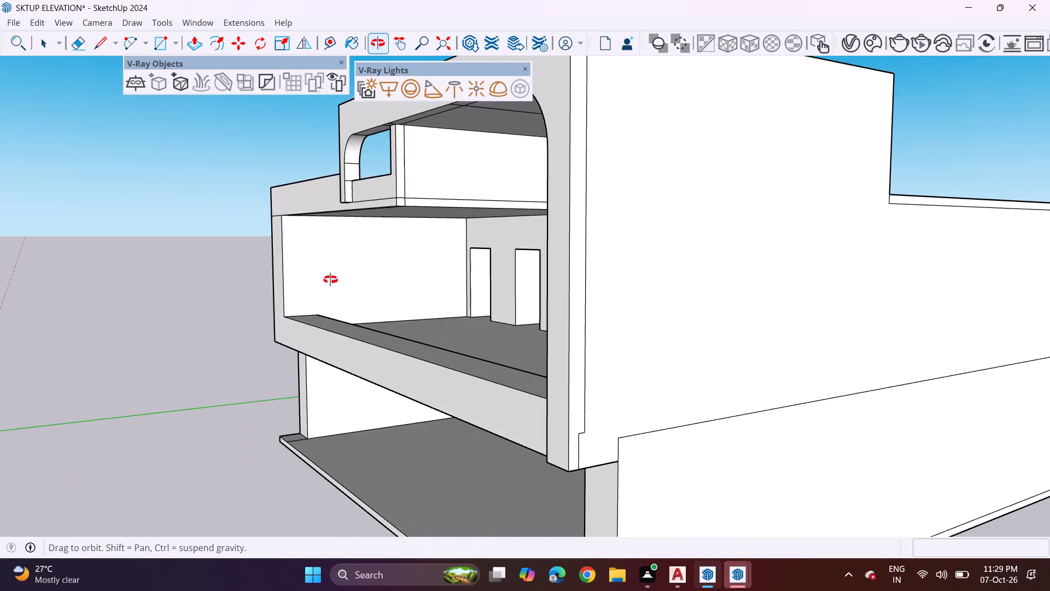
middle_drag(330, 280, 533, 281)
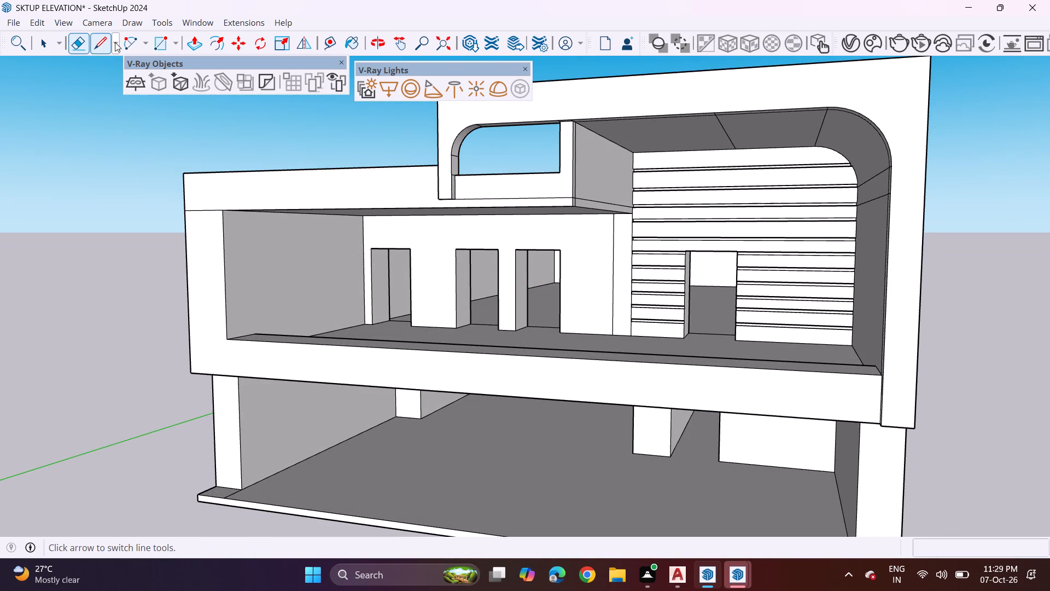
click(104, 43)
scroll(279, 332, up, 4)
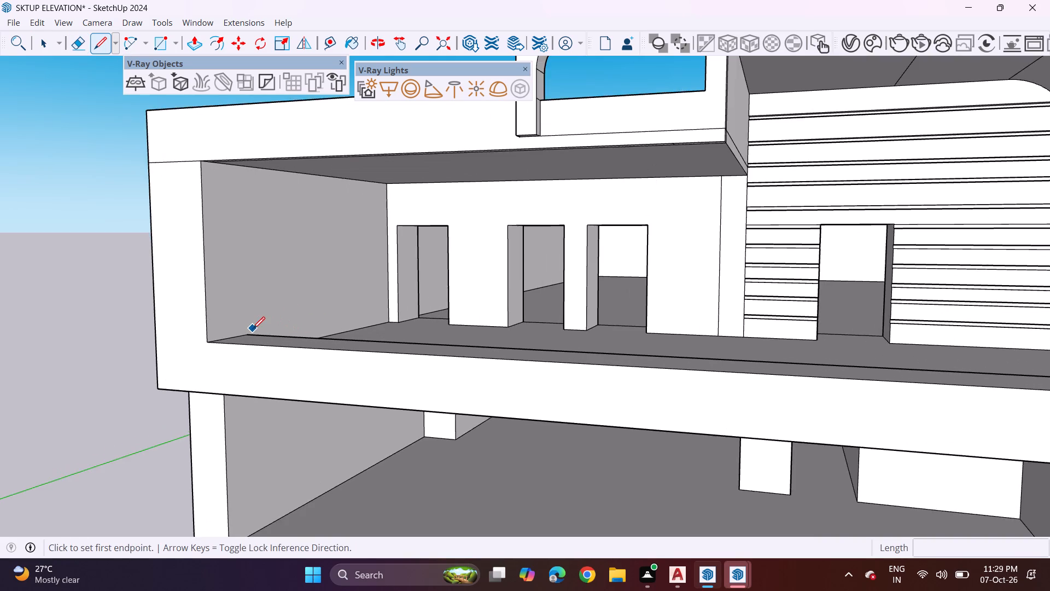
middle_drag(253, 329, 175, 304)
middle_drag(178, 303, 183, 338)
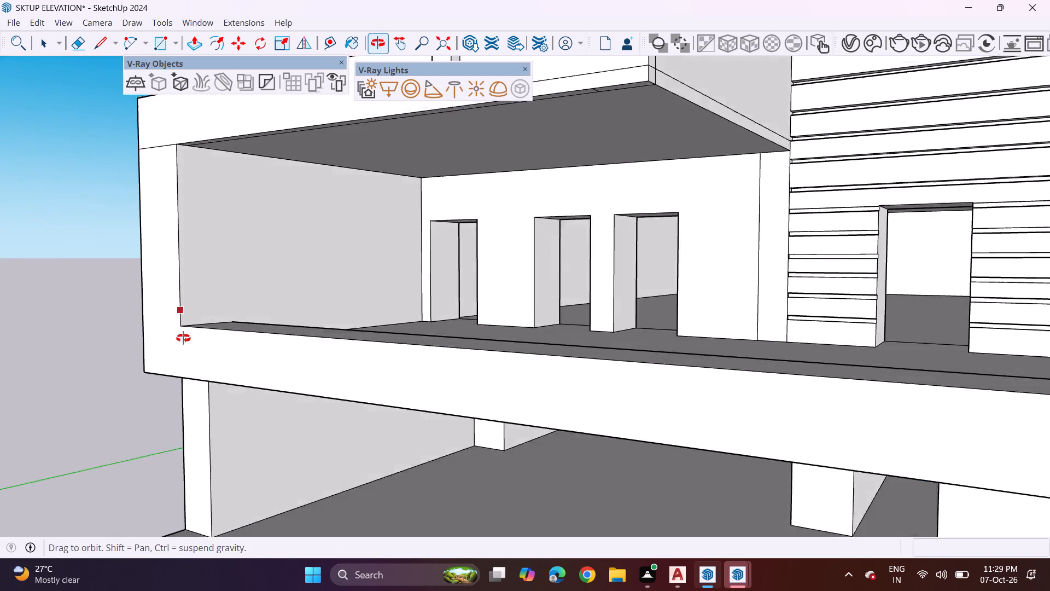
middle_drag(183, 338, 182, 364)
click(215, 341)
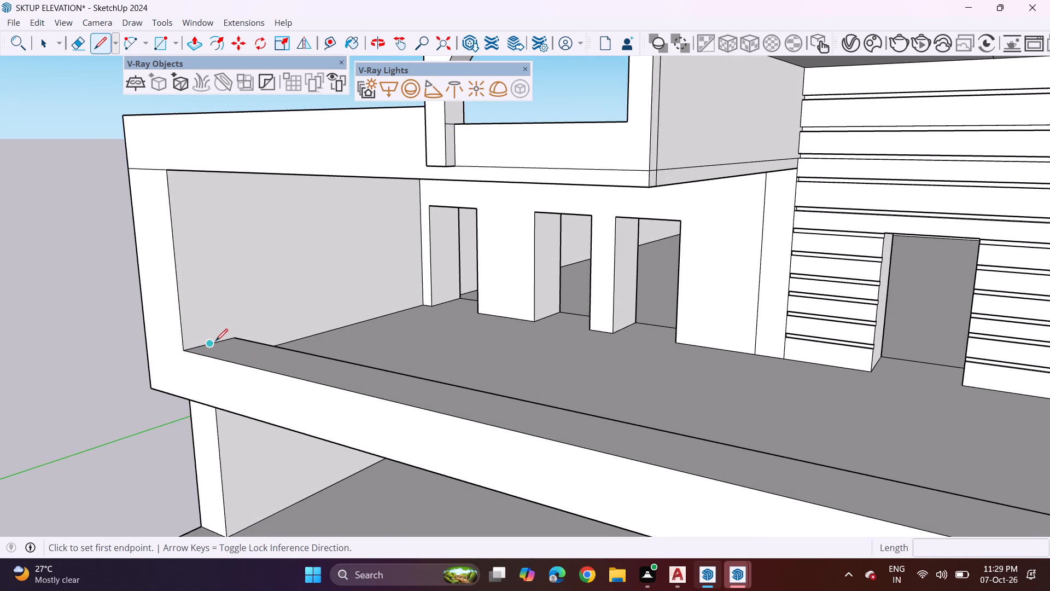
middle_drag(191, 222, 188, 114)
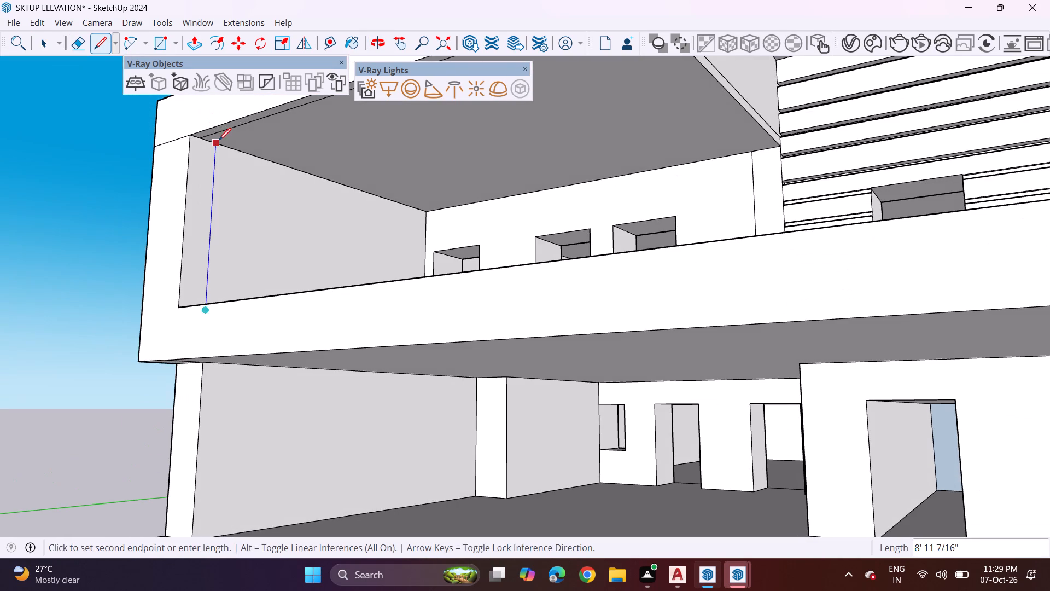
click(221, 144)
Push/Pull the narrow side-wall strip about 24' 10 11/16" across the front opening, to the end of the beam.
middle_drag(231, 141, 287, 237)
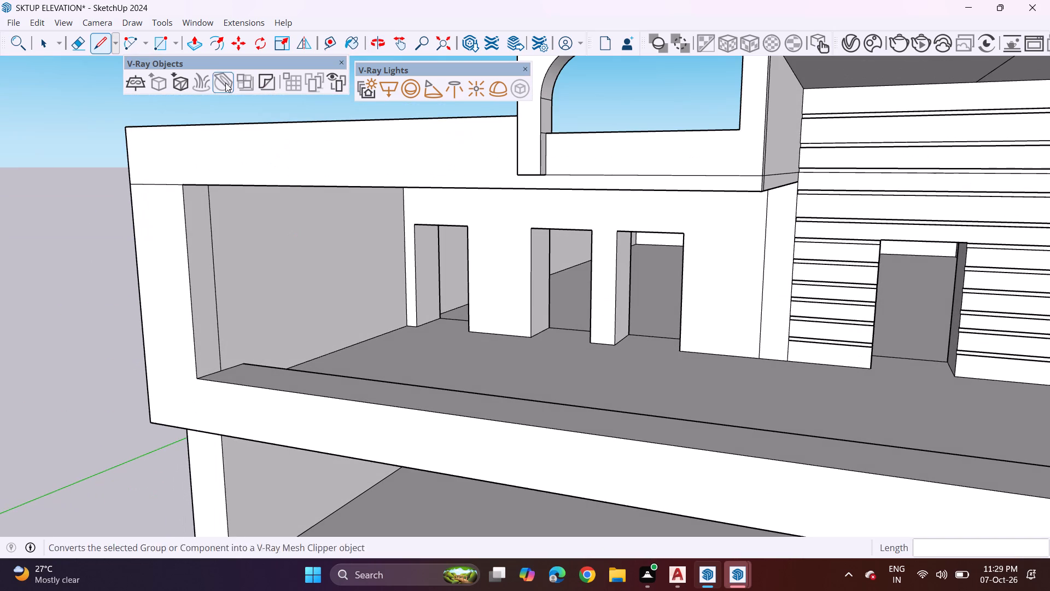
click(199, 46)
click(200, 271)
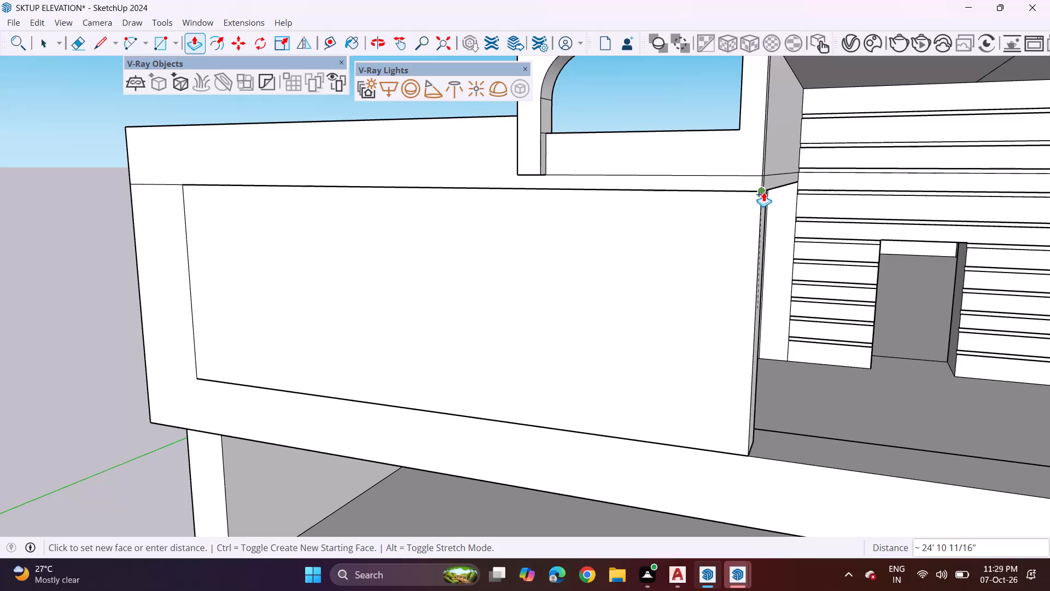
click(763, 192)
Push/Pull the front face of the new wall panel outward 1' 9 15/16".
scroll(77, 498, down, 2)
middle_drag(81, 478, 211, 427)
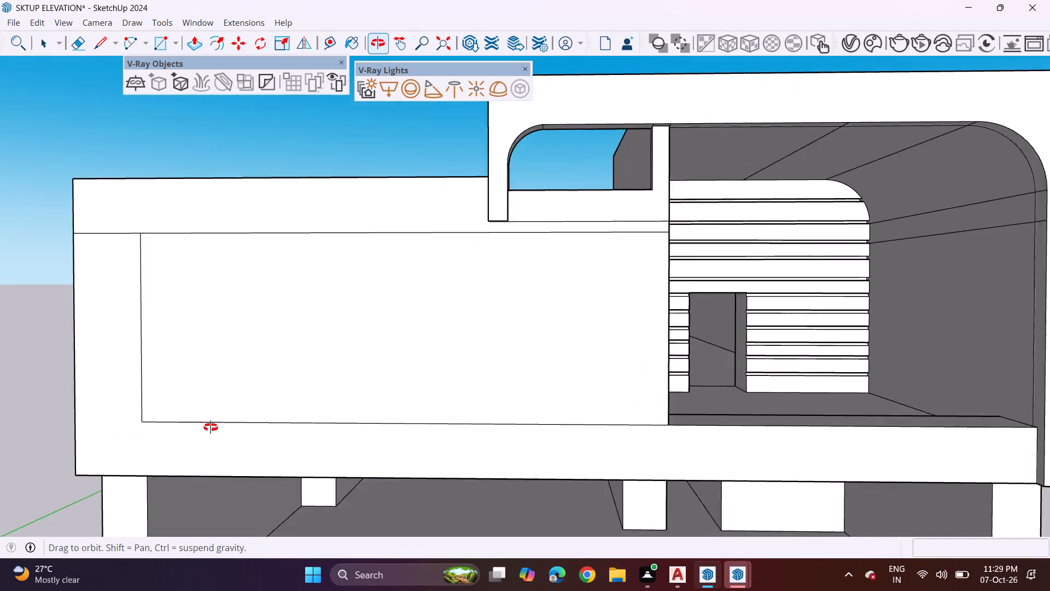
middle_drag(211, 427, 251, 420)
click(254, 396)
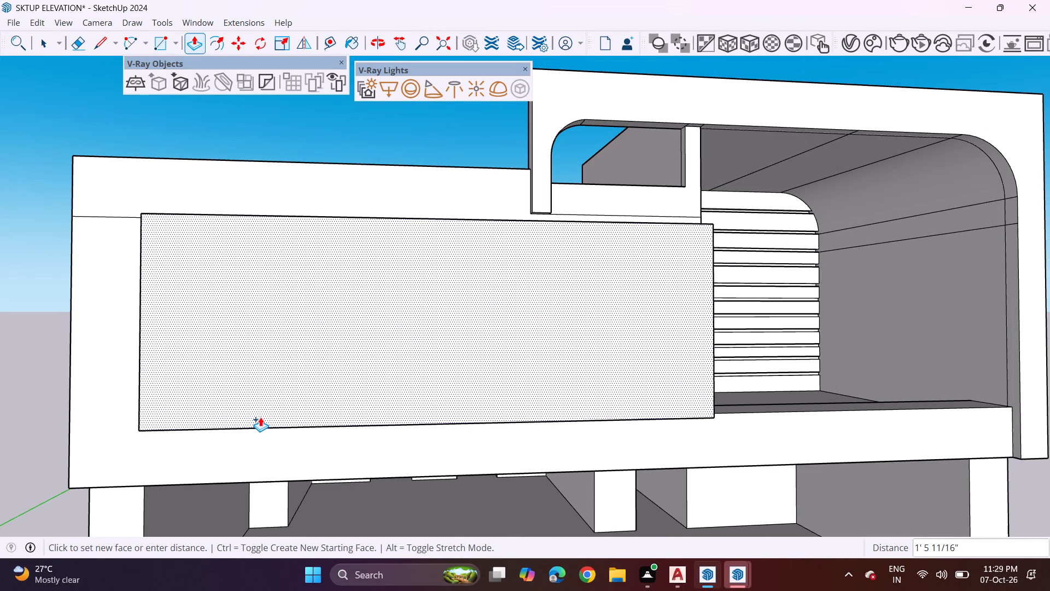
click(262, 421)
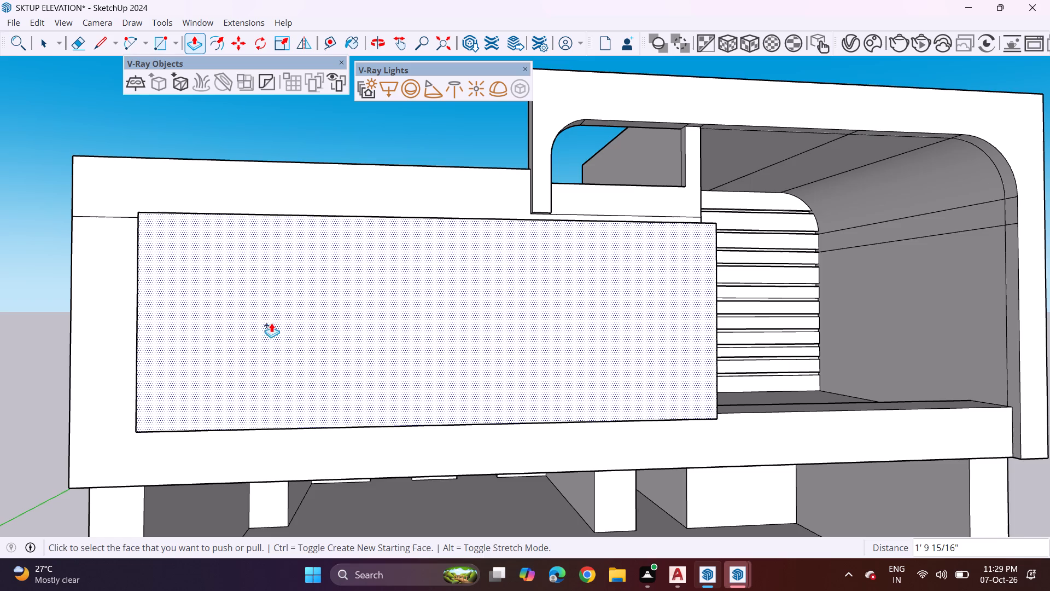
Examine the new front panel from the side and from inside the upper room.
middle_drag(672, 277, 255, 344)
middle_click(255, 344)
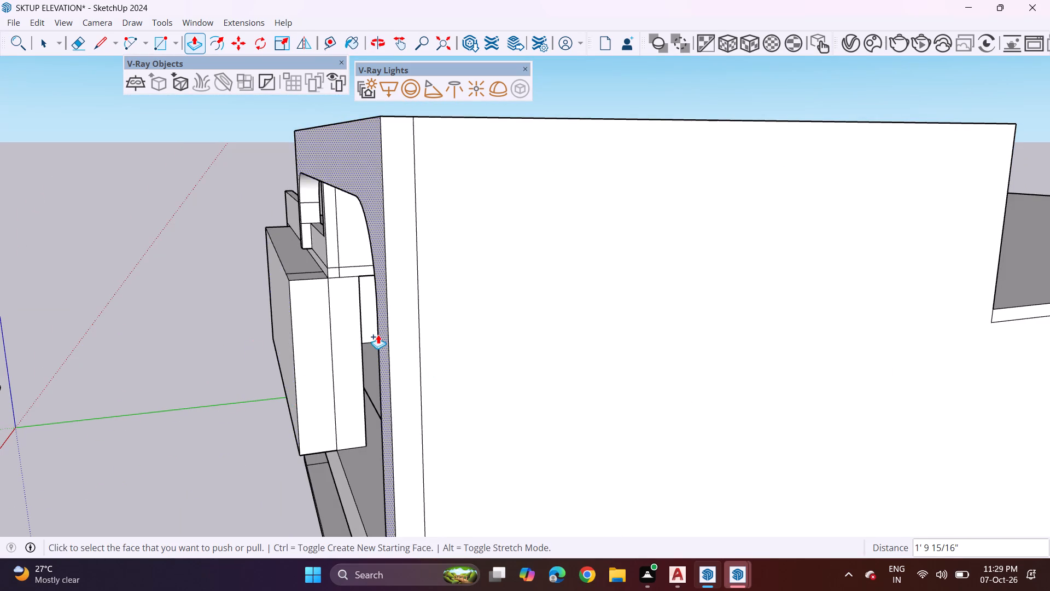
scroll(378, 334, up, 17)
middle_drag(370, 327, 340, 322)
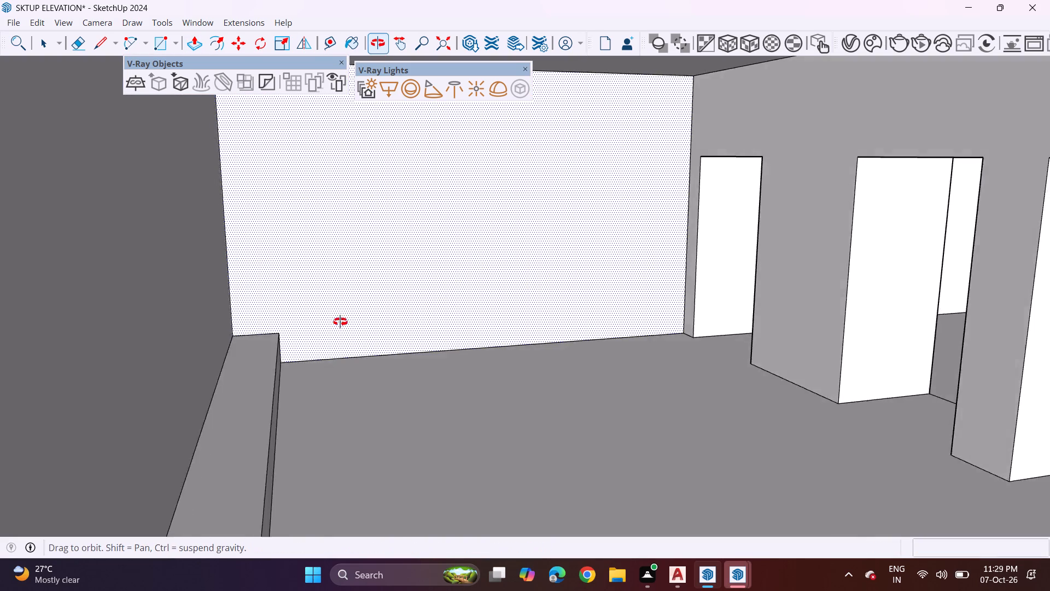
middle_drag(340, 322, 486, 278)
scroll(477, 282, down, 10)
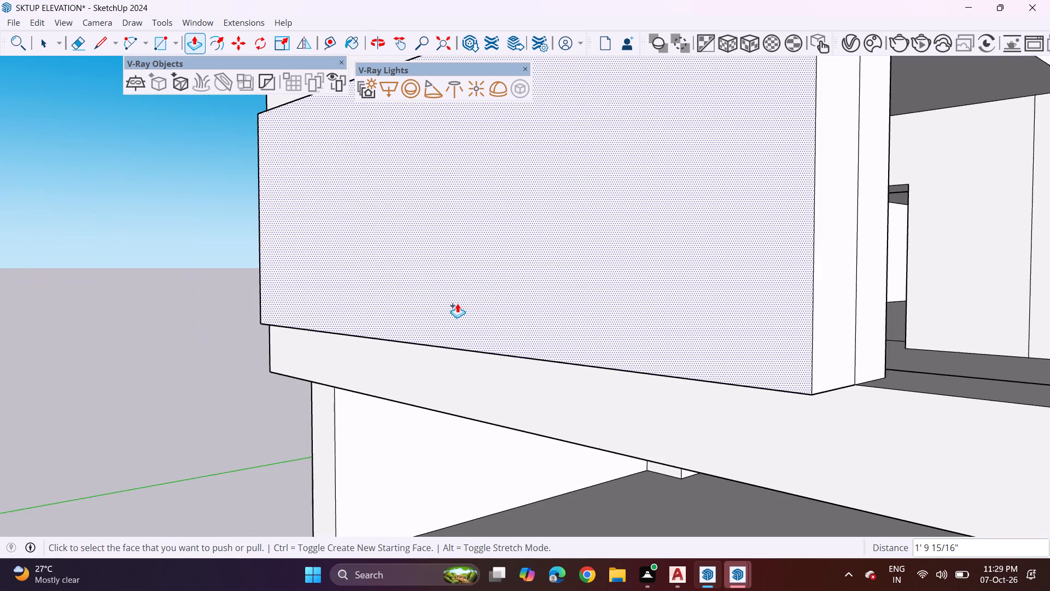
scroll(457, 303, down, 8)
Draw a rectangle about 21' 3 1/8" by 5' 4 1/2" inside the projecting front panel's face.
middle_drag(371, 316, 666, 345)
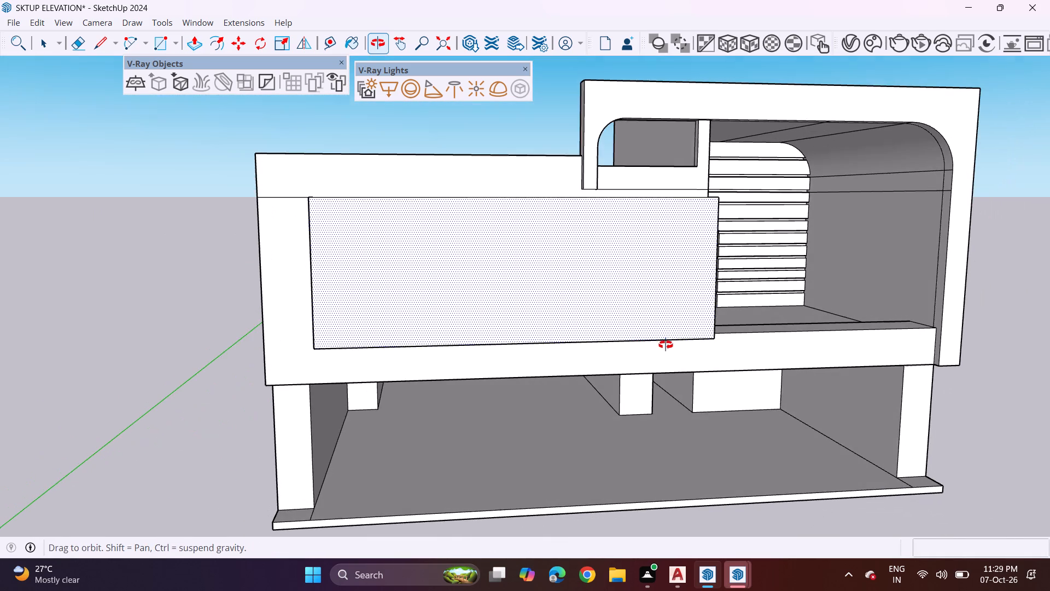
middle_drag(666, 345, 663, 344)
click(164, 44)
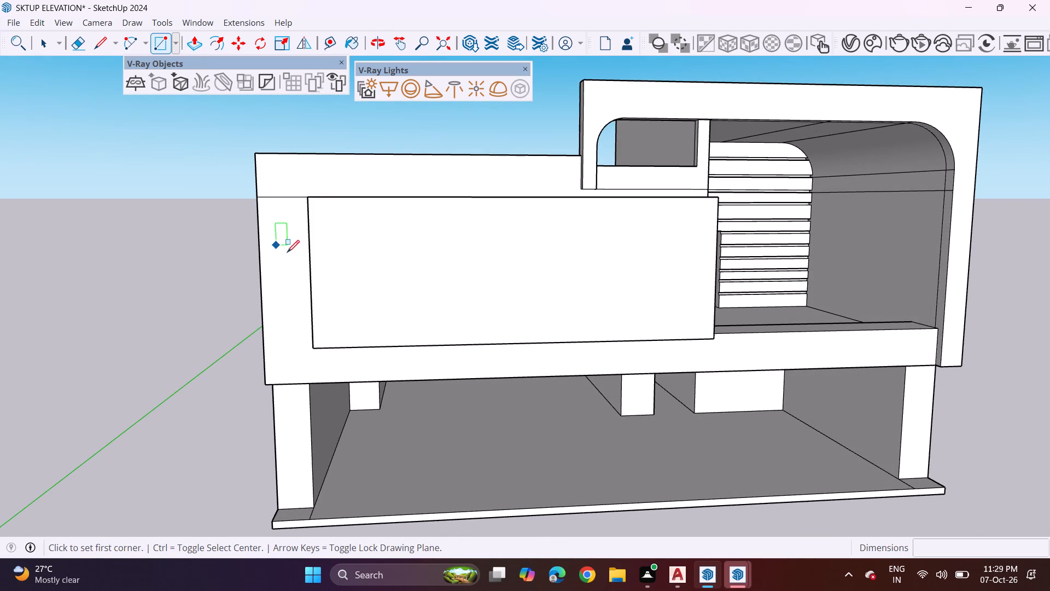
click(340, 229)
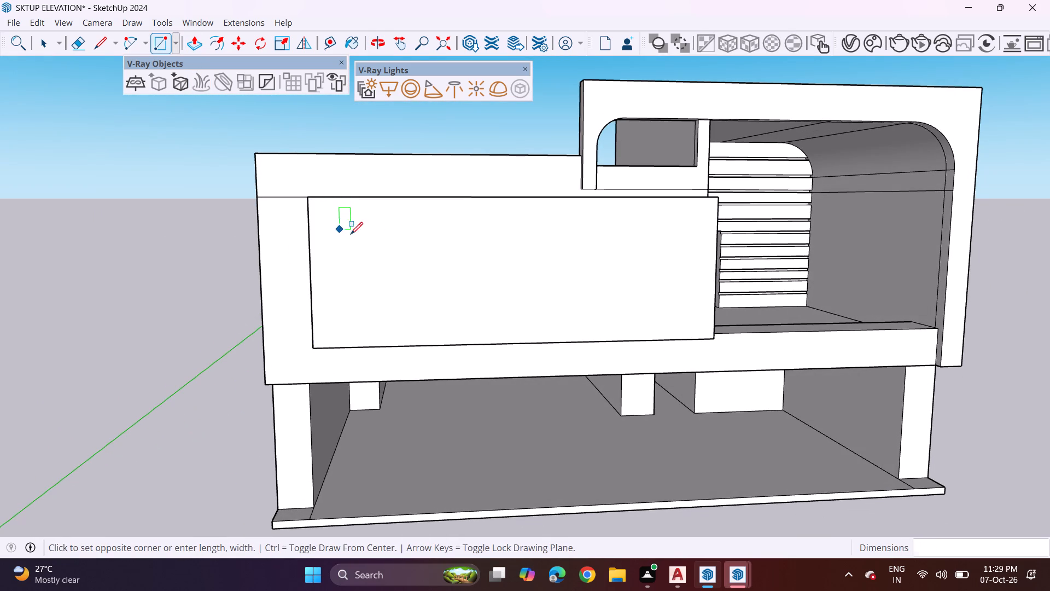
click(686, 313)
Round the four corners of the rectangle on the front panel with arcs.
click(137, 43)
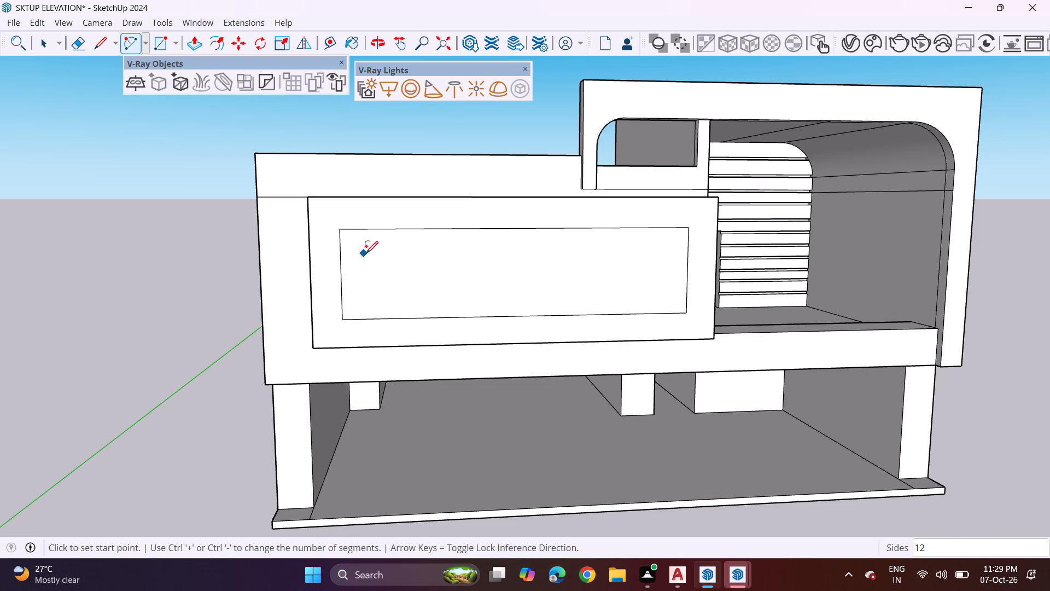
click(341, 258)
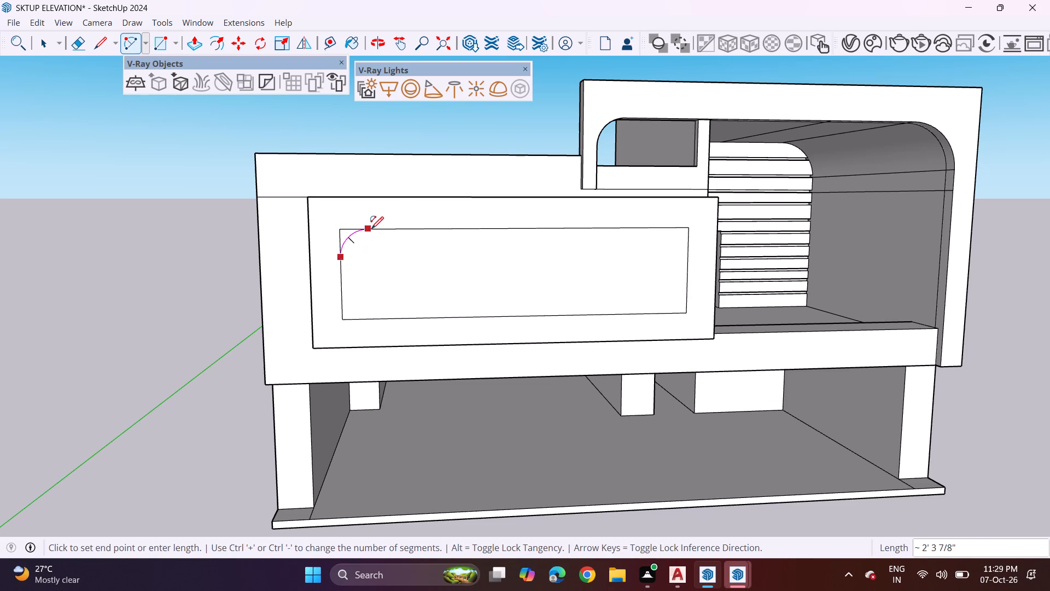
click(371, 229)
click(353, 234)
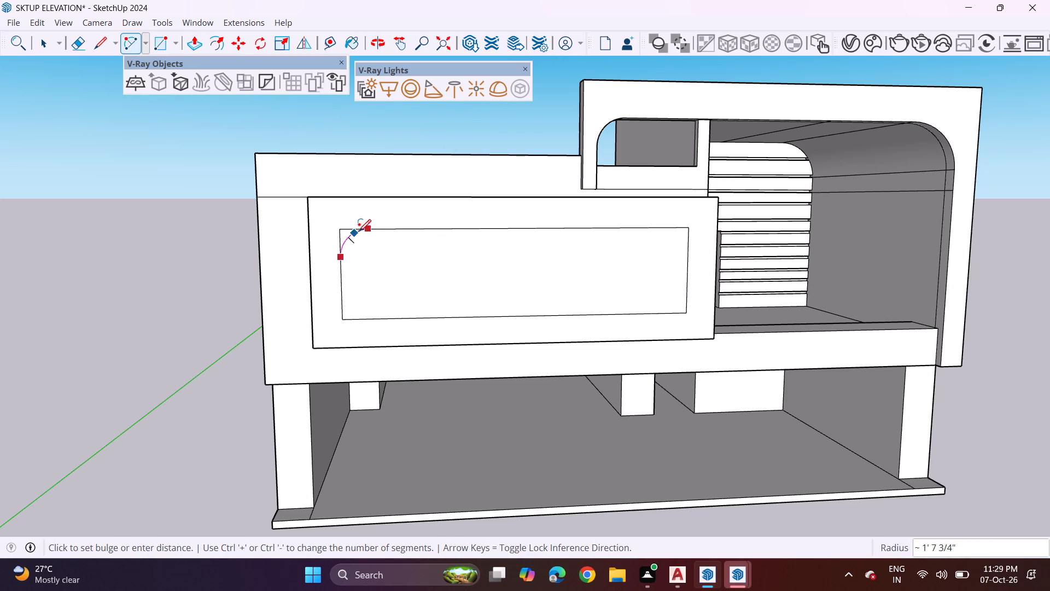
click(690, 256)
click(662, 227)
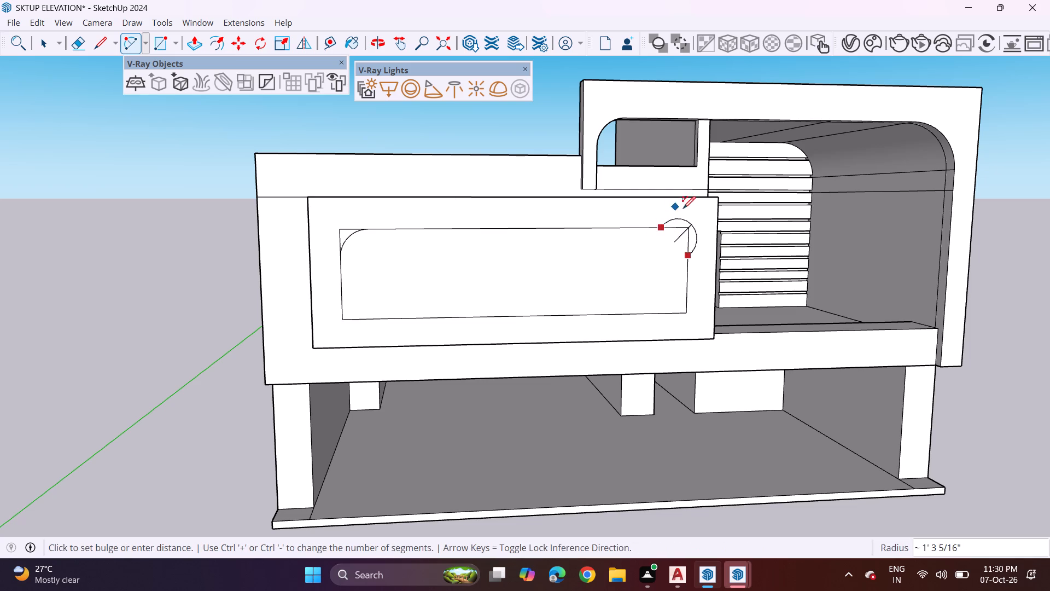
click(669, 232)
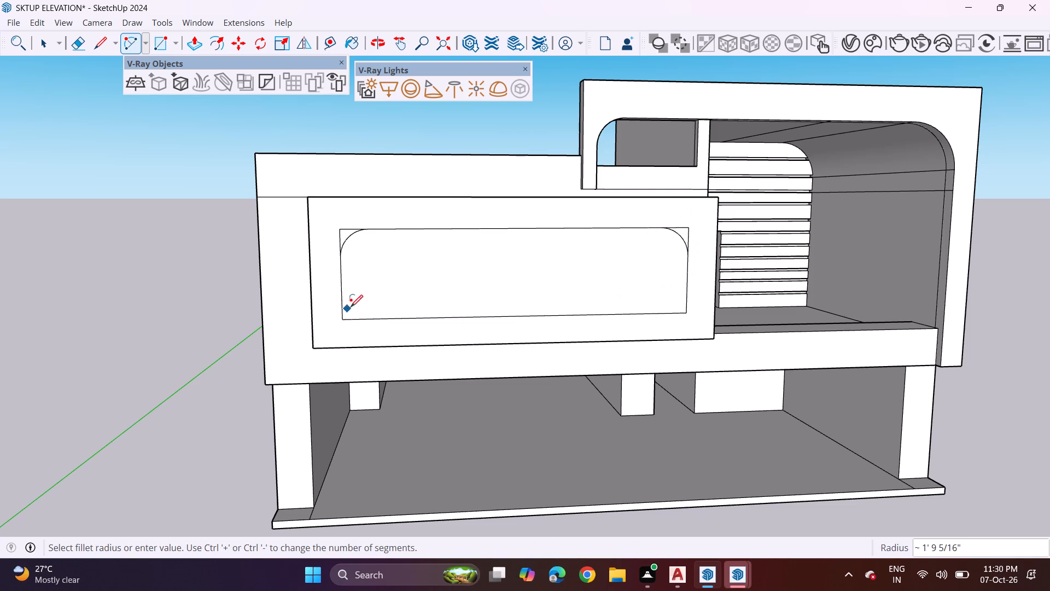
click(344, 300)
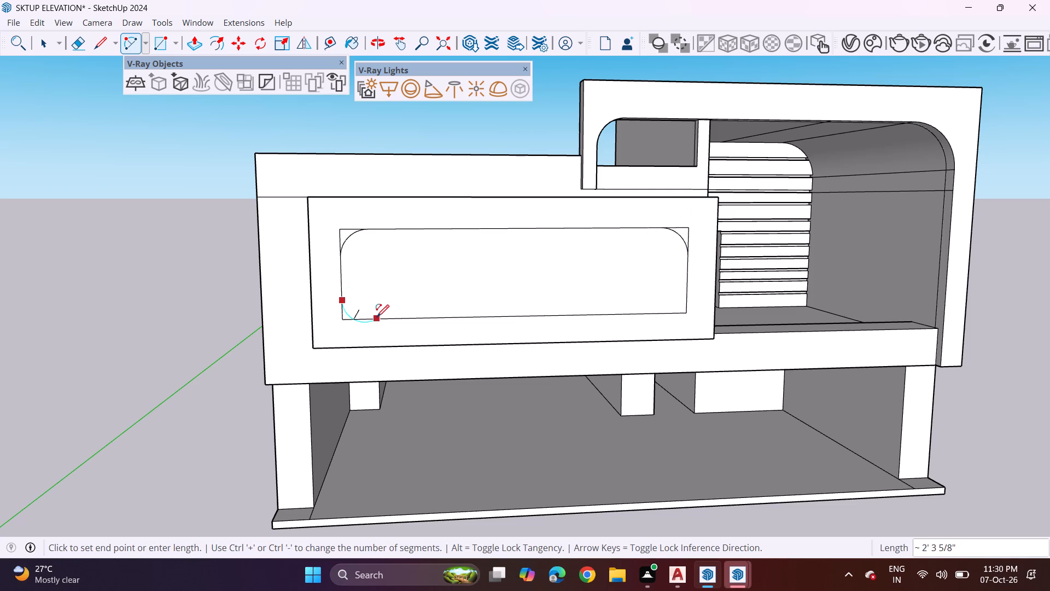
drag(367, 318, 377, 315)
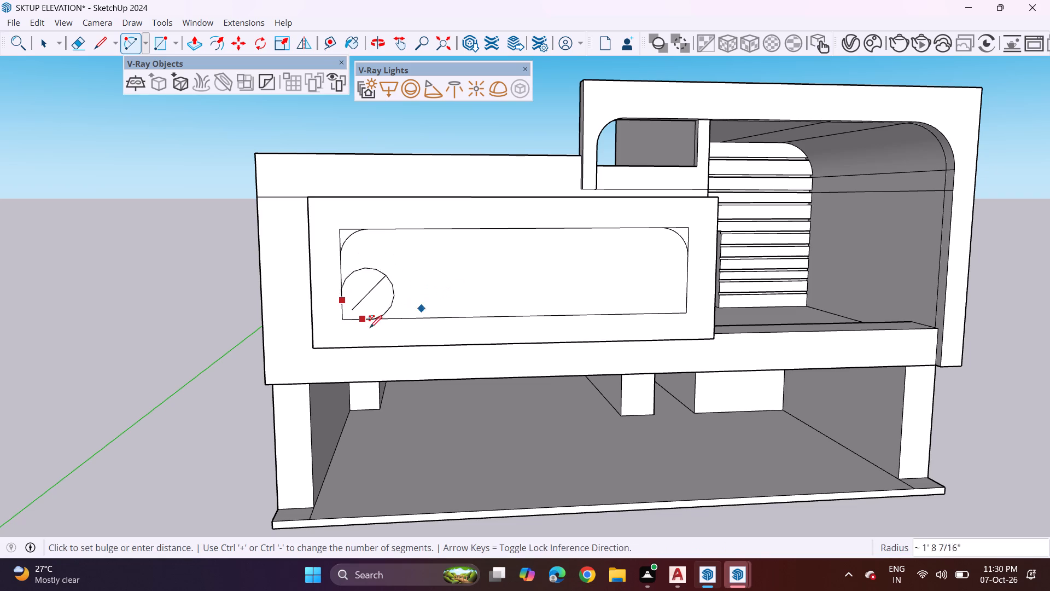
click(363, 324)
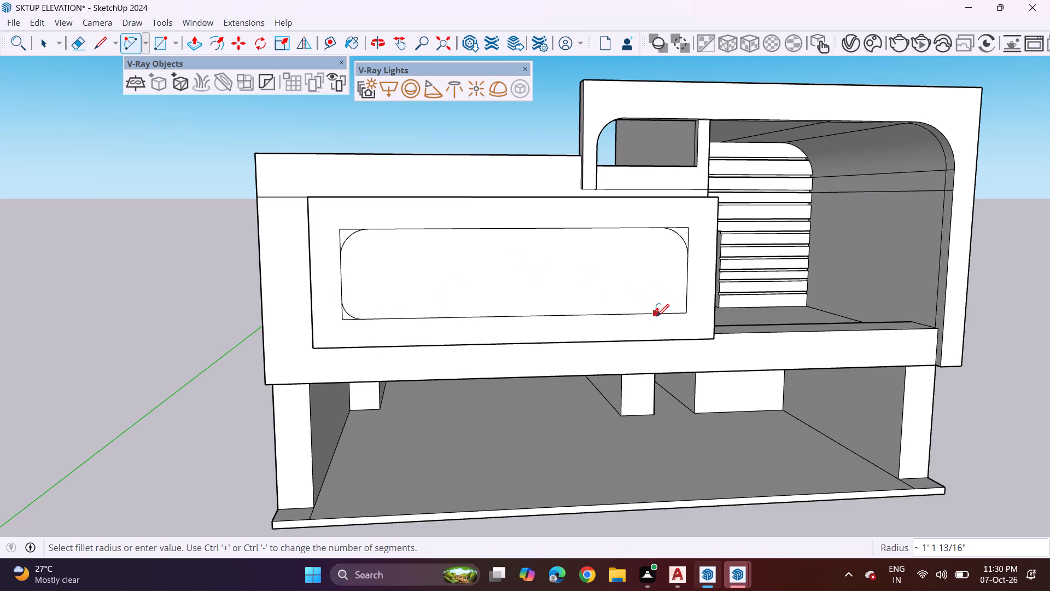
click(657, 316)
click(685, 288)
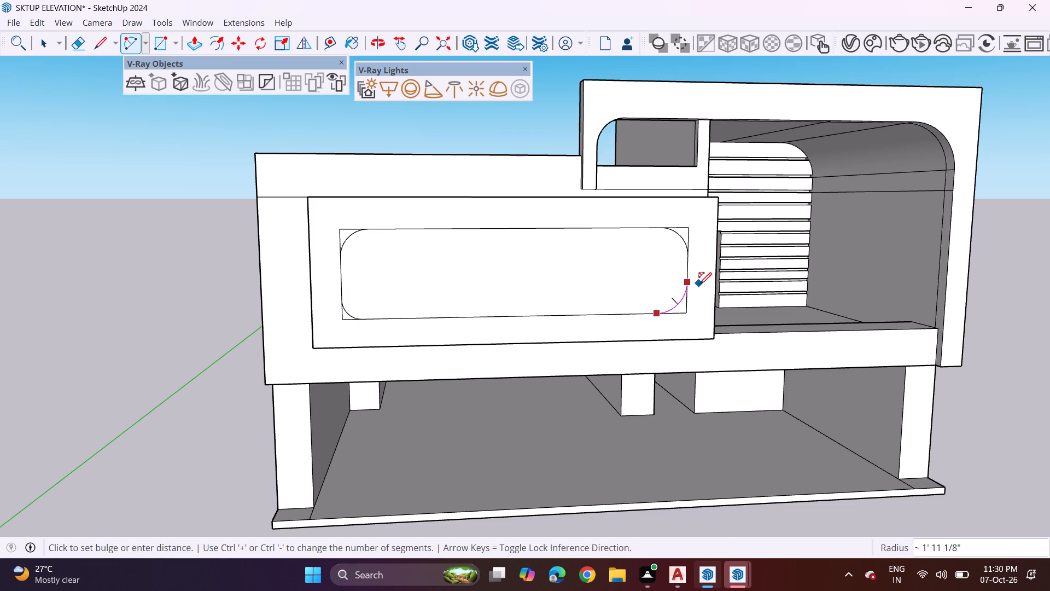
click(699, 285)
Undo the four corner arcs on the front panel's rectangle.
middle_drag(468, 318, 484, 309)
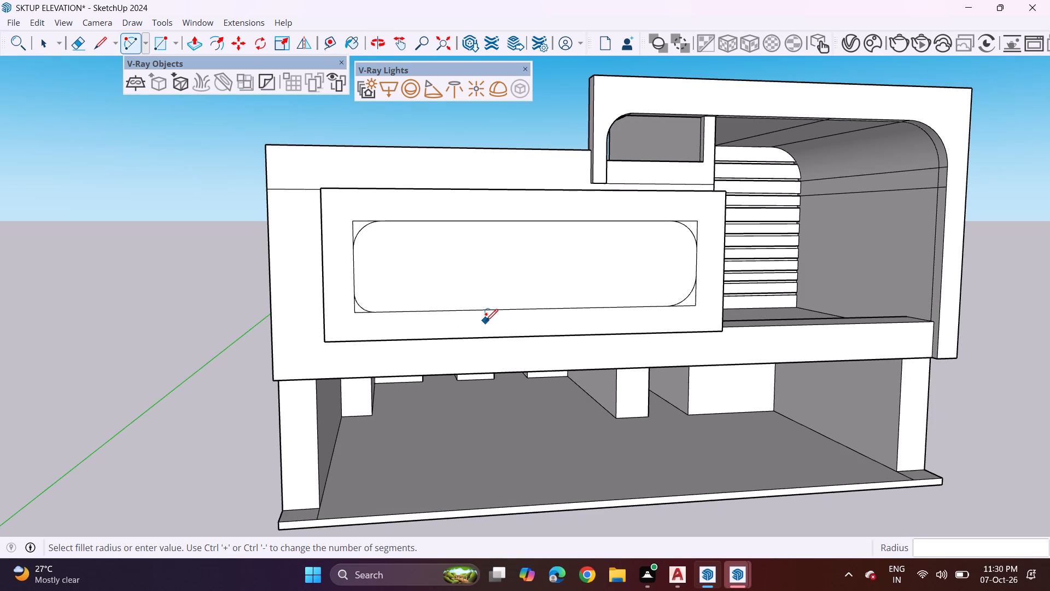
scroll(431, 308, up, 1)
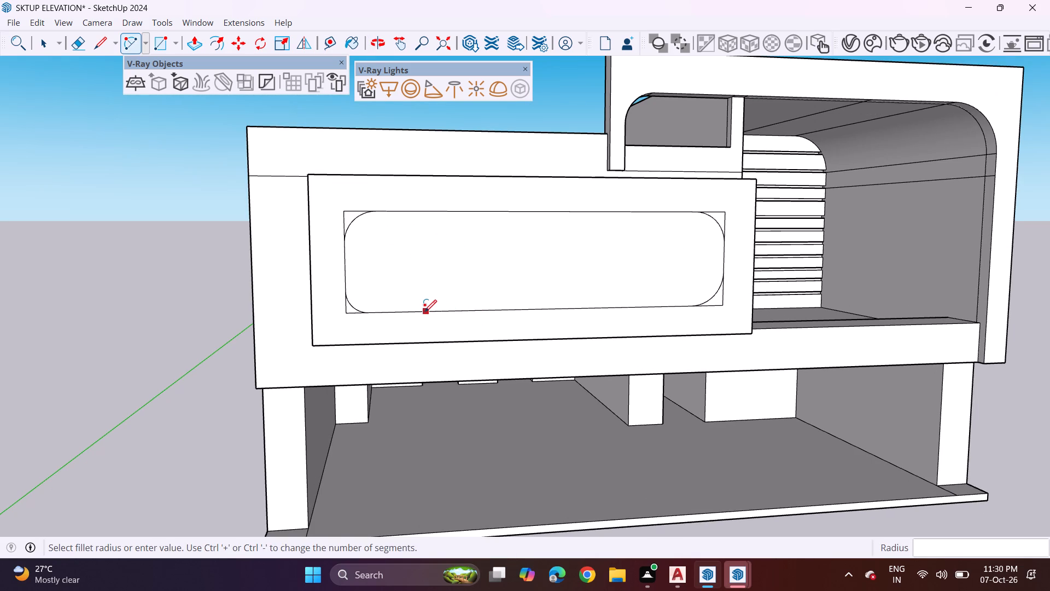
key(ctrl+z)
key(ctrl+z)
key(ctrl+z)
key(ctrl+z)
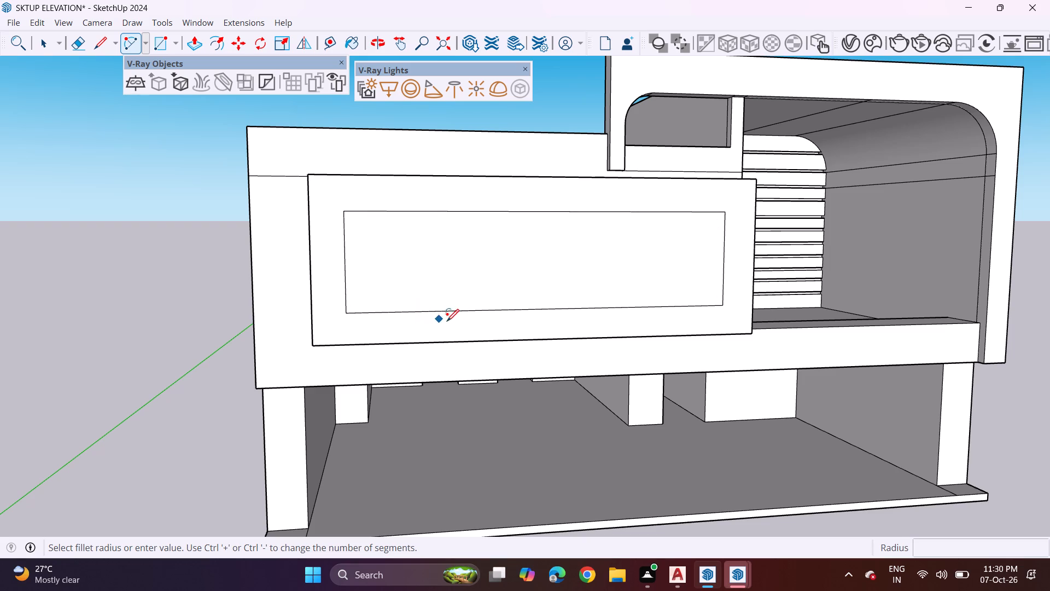
Enlarge the panel's inner rectangle by moving its bottom edge down 1' 7/8" and its top edge up 1' 1 1/4".
key(space)
key(m)
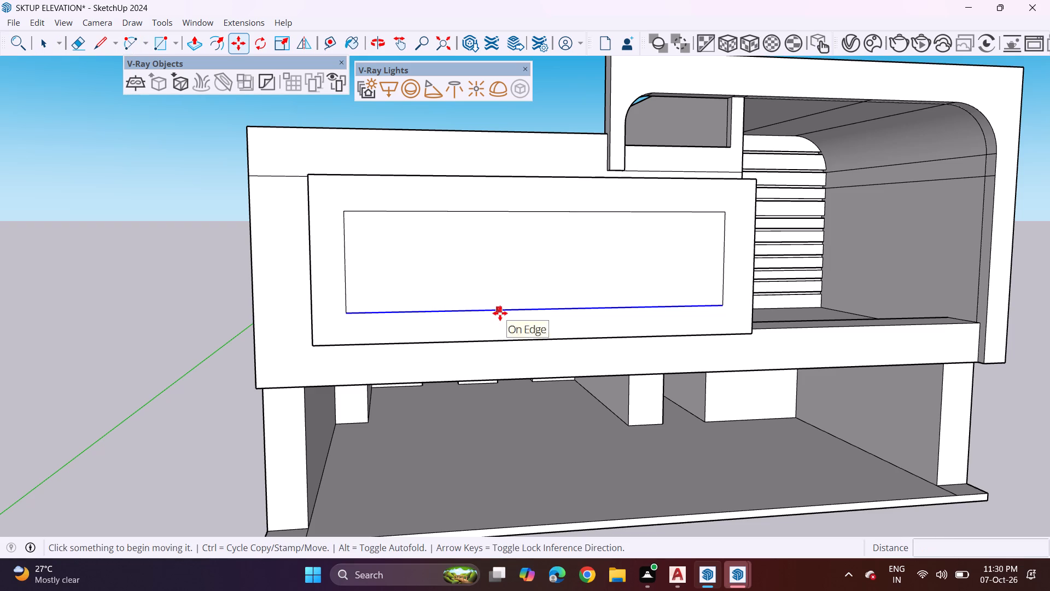
click(500, 313)
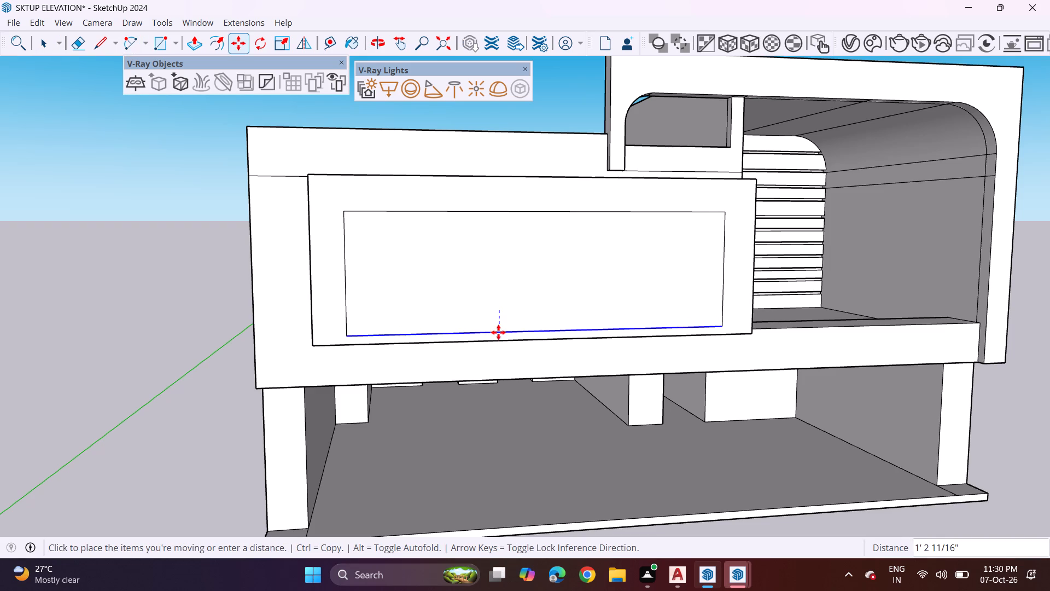
click(498, 329)
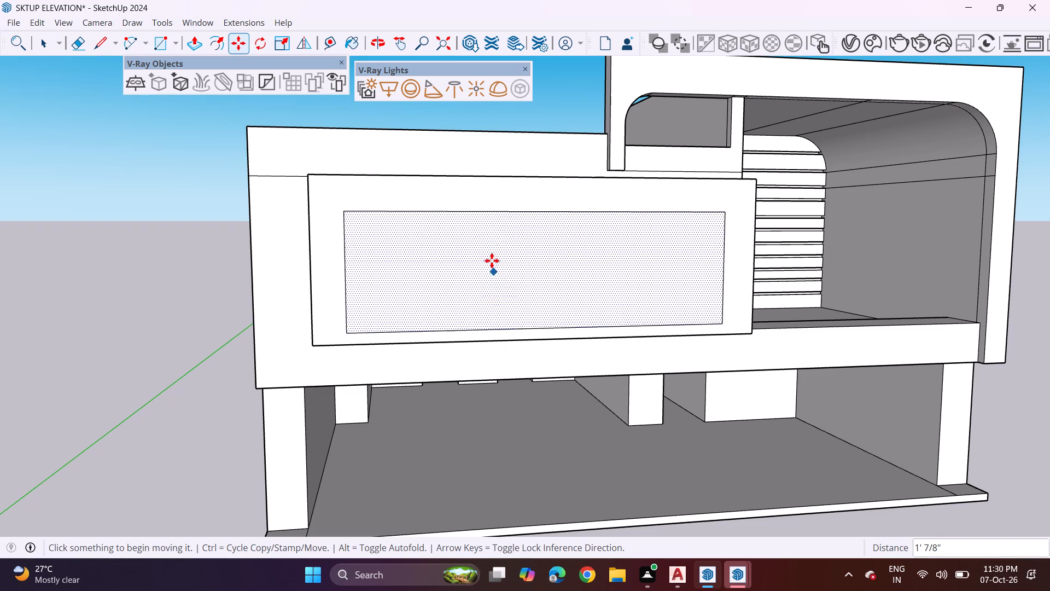
click(508, 213)
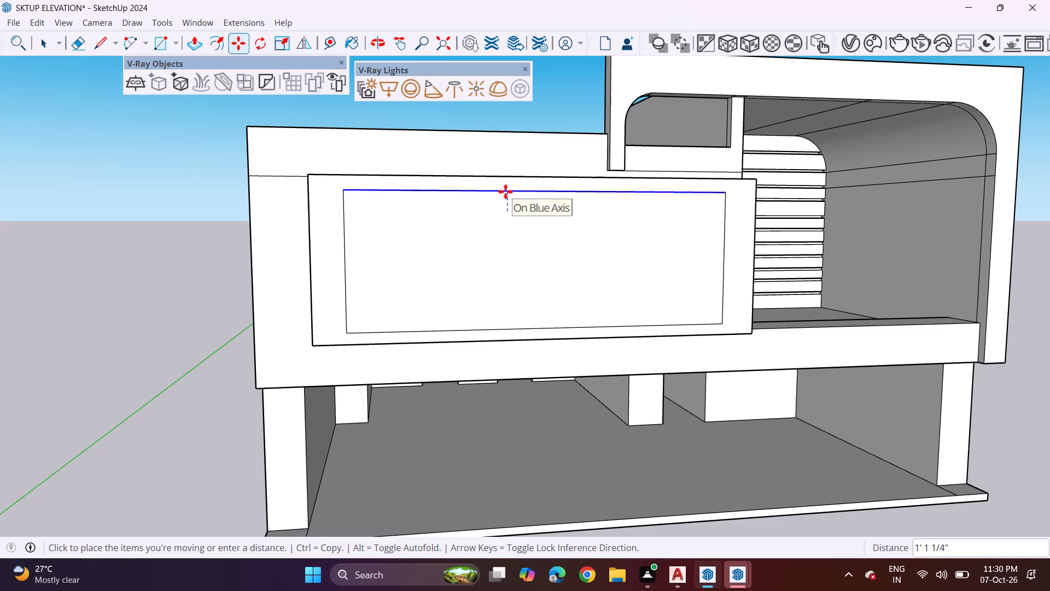
click(505, 192)
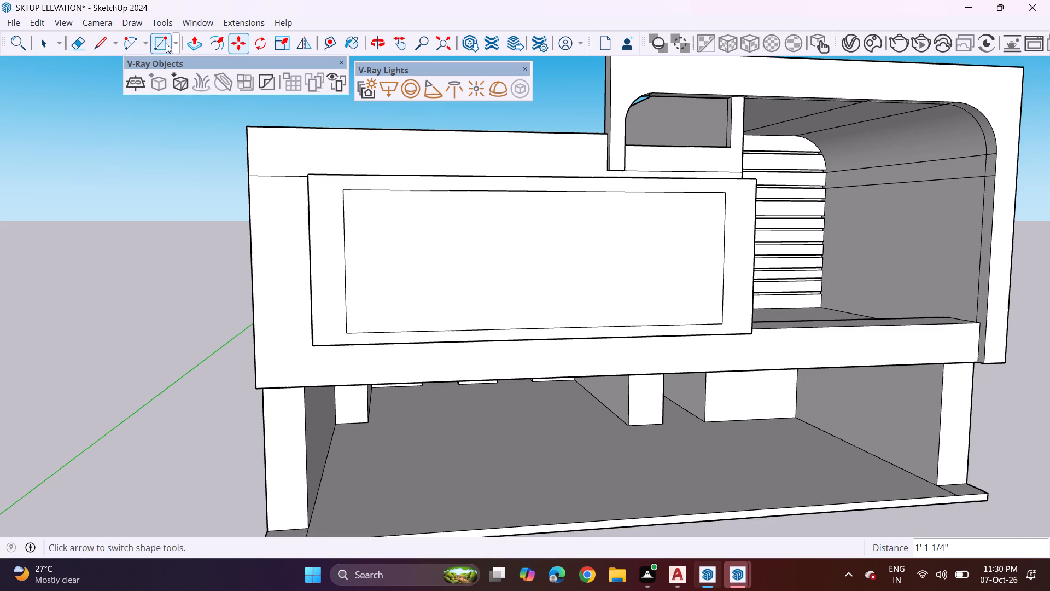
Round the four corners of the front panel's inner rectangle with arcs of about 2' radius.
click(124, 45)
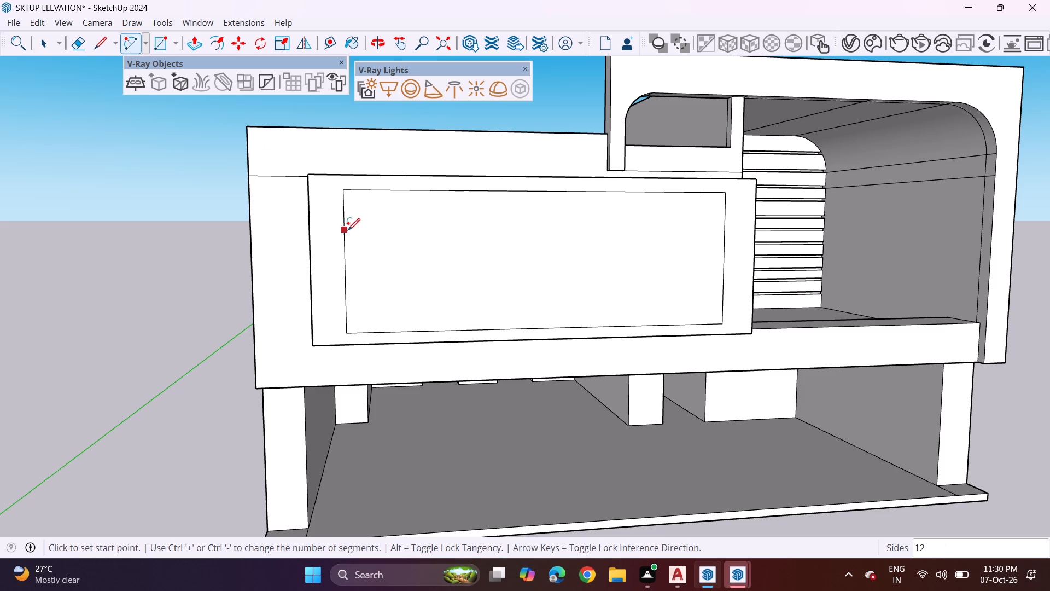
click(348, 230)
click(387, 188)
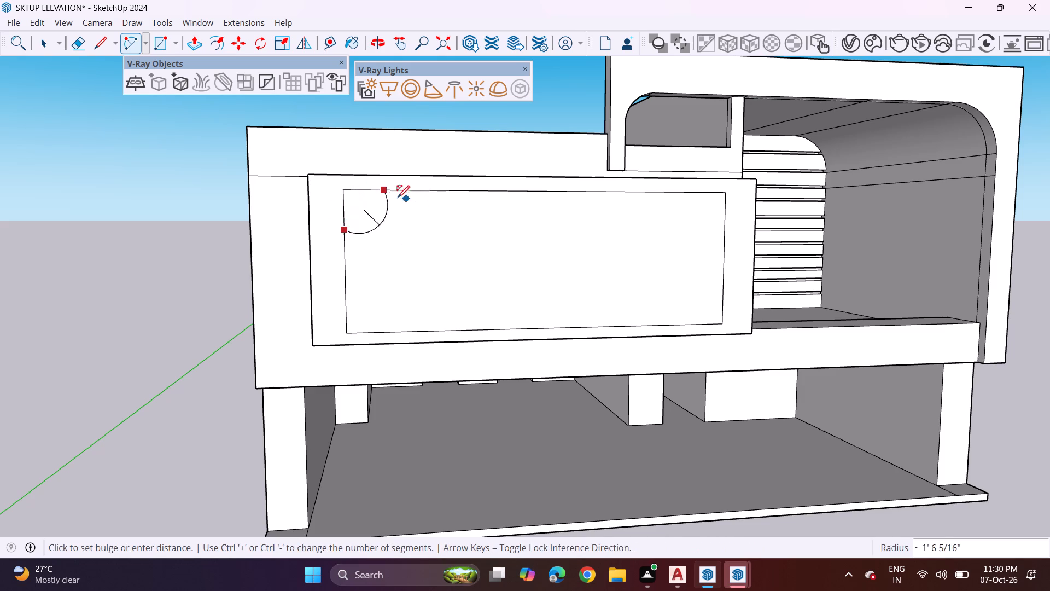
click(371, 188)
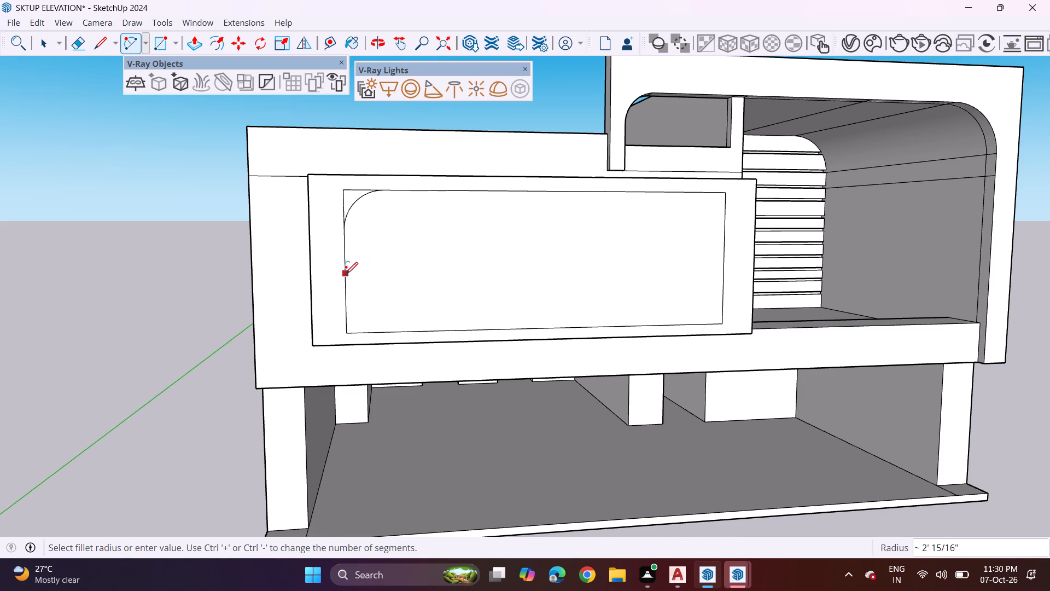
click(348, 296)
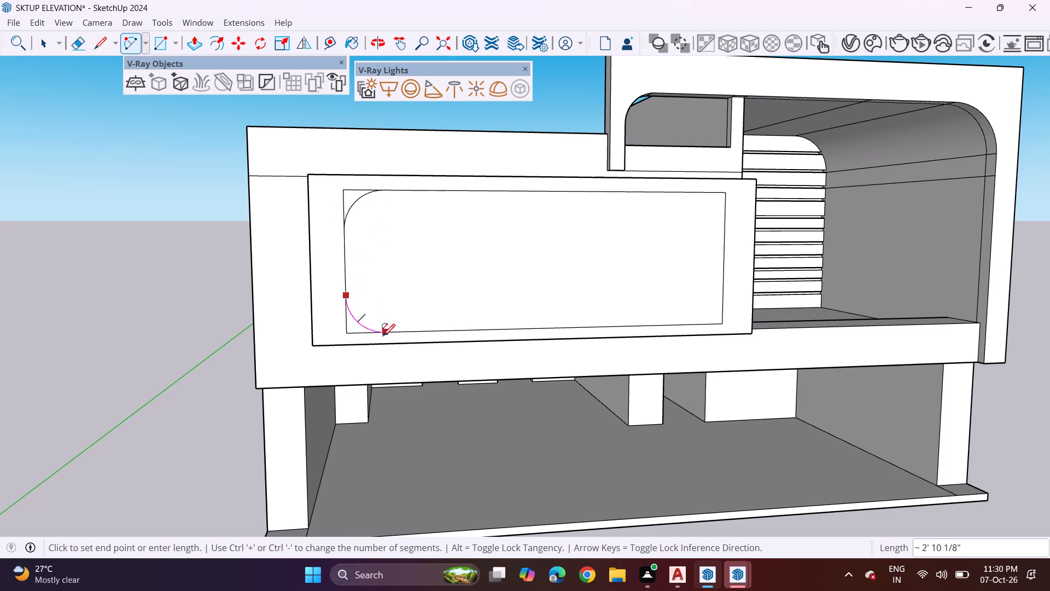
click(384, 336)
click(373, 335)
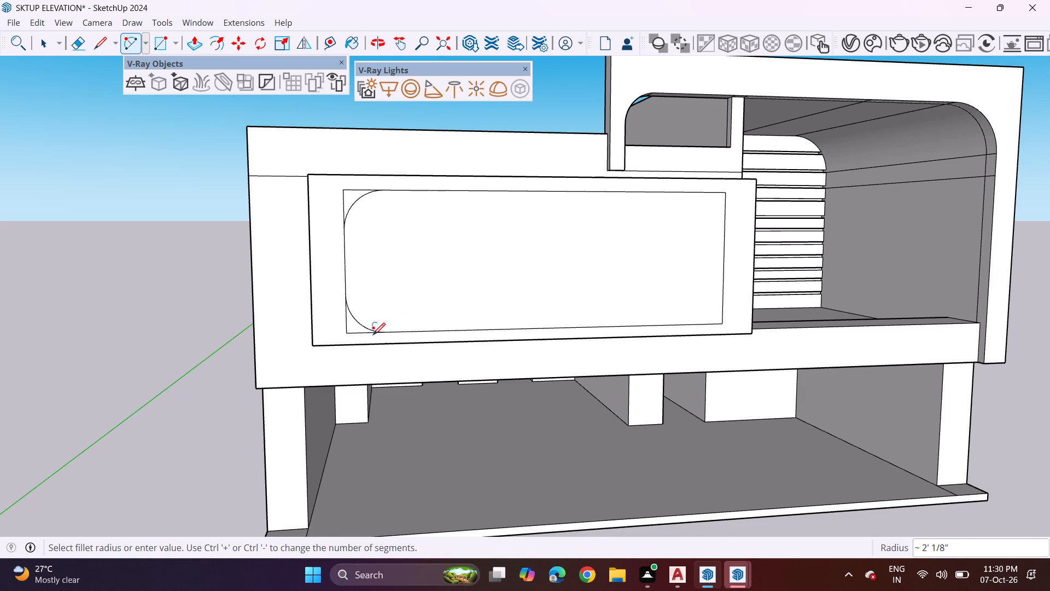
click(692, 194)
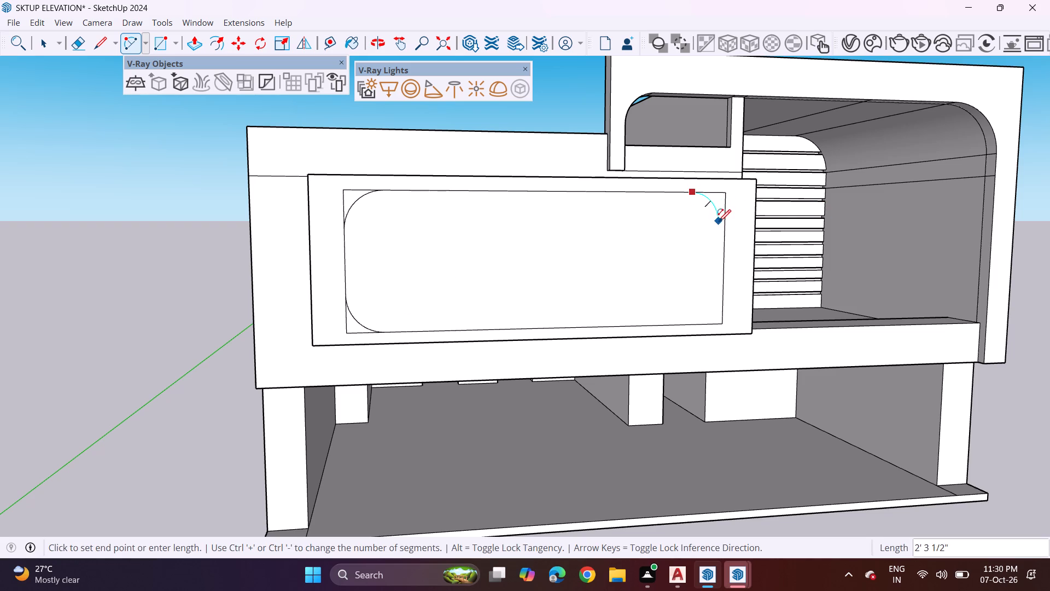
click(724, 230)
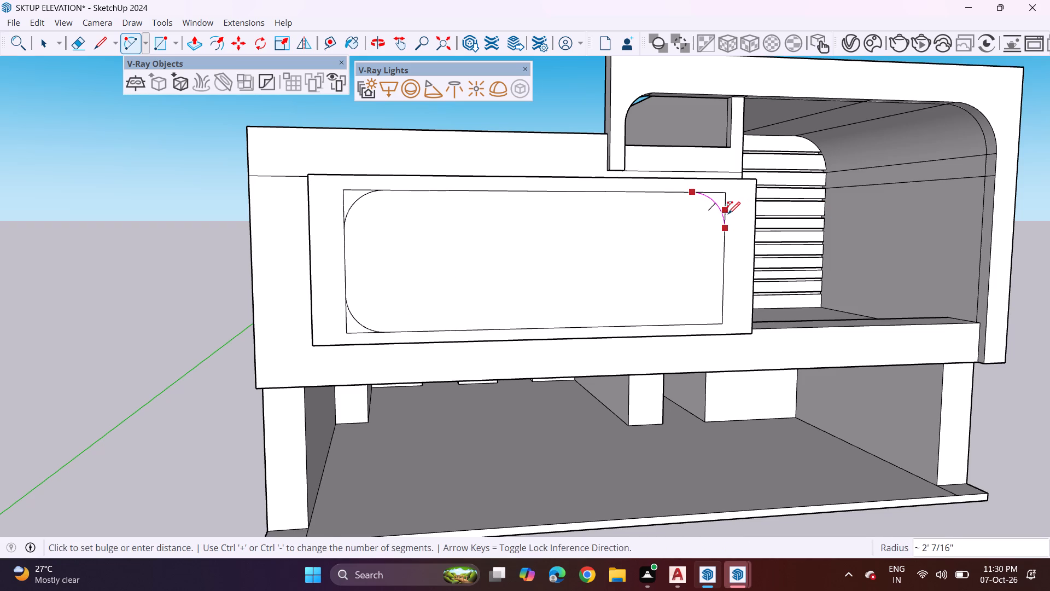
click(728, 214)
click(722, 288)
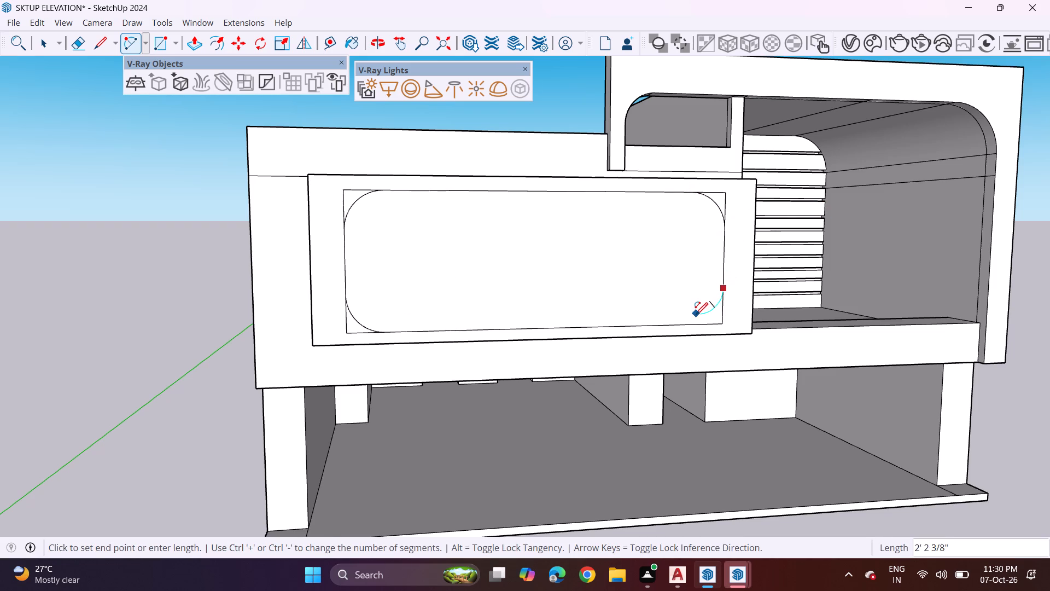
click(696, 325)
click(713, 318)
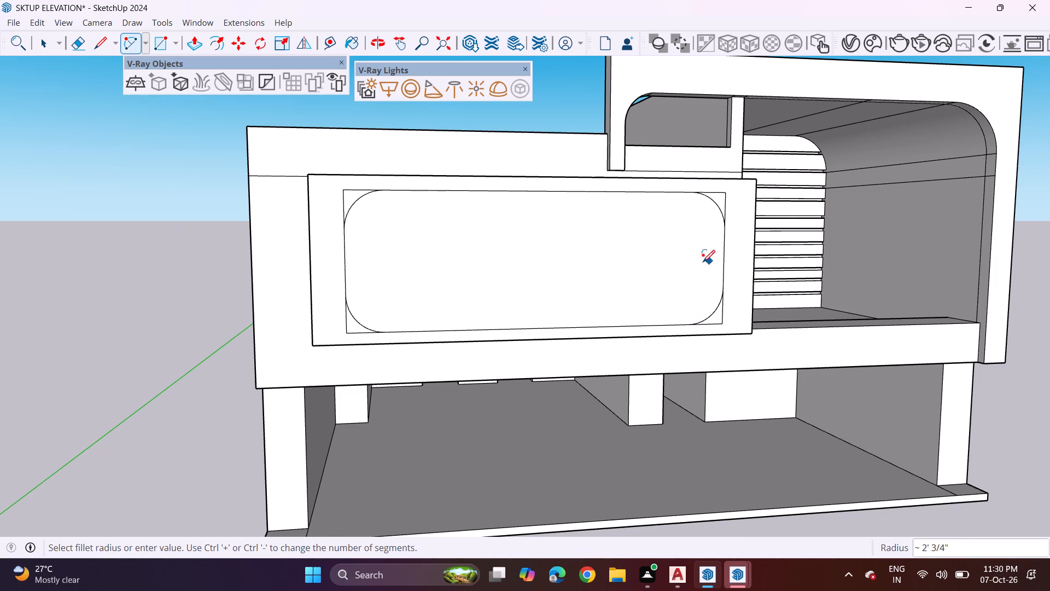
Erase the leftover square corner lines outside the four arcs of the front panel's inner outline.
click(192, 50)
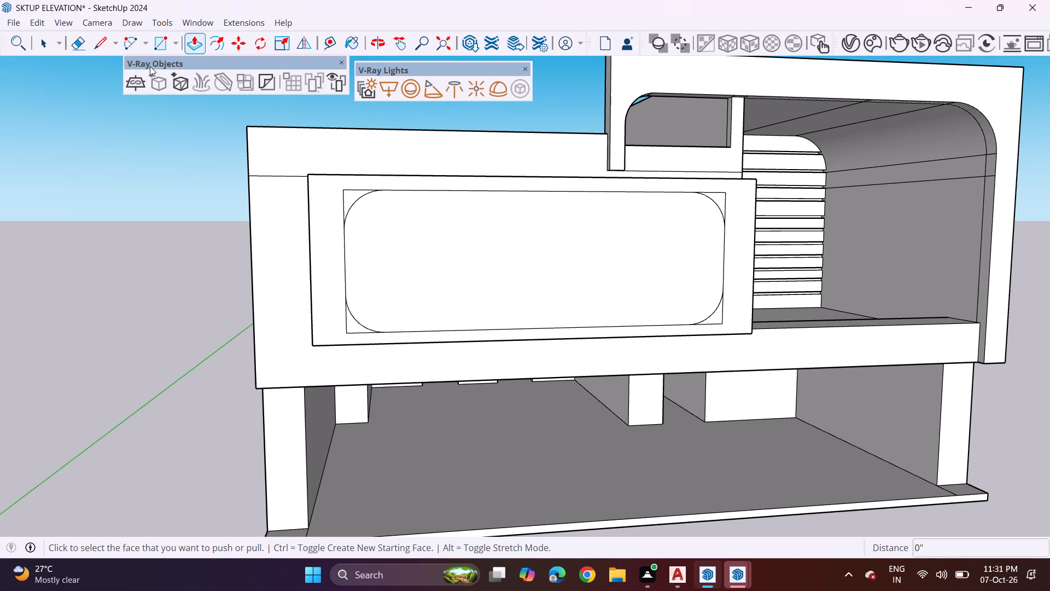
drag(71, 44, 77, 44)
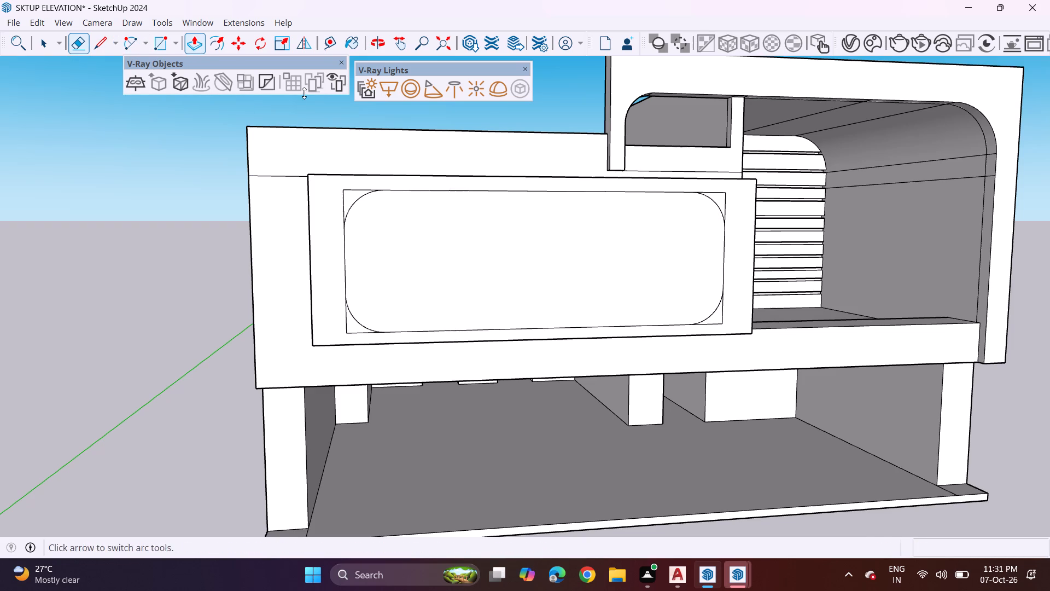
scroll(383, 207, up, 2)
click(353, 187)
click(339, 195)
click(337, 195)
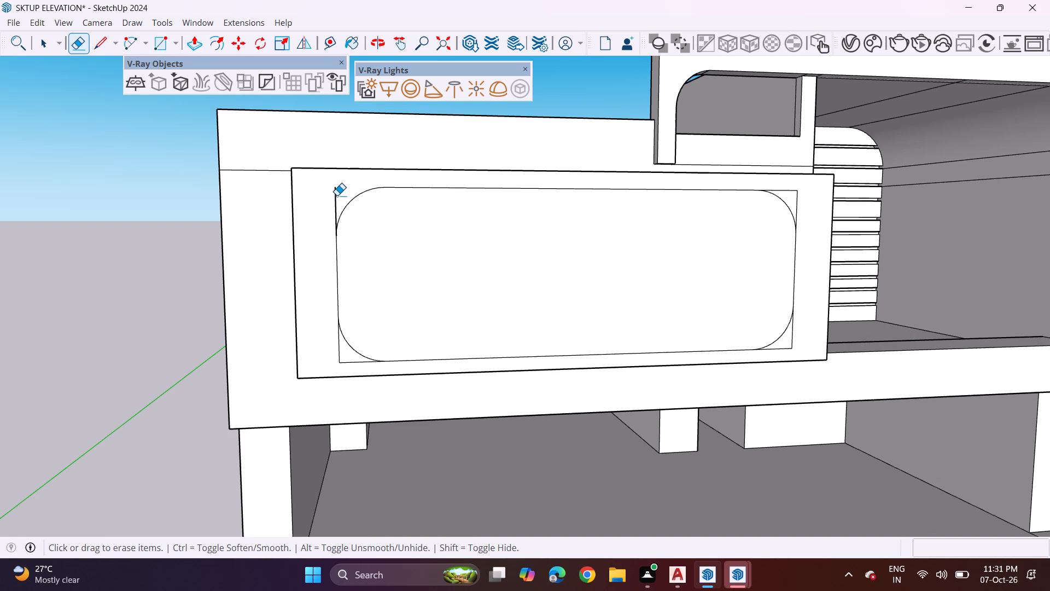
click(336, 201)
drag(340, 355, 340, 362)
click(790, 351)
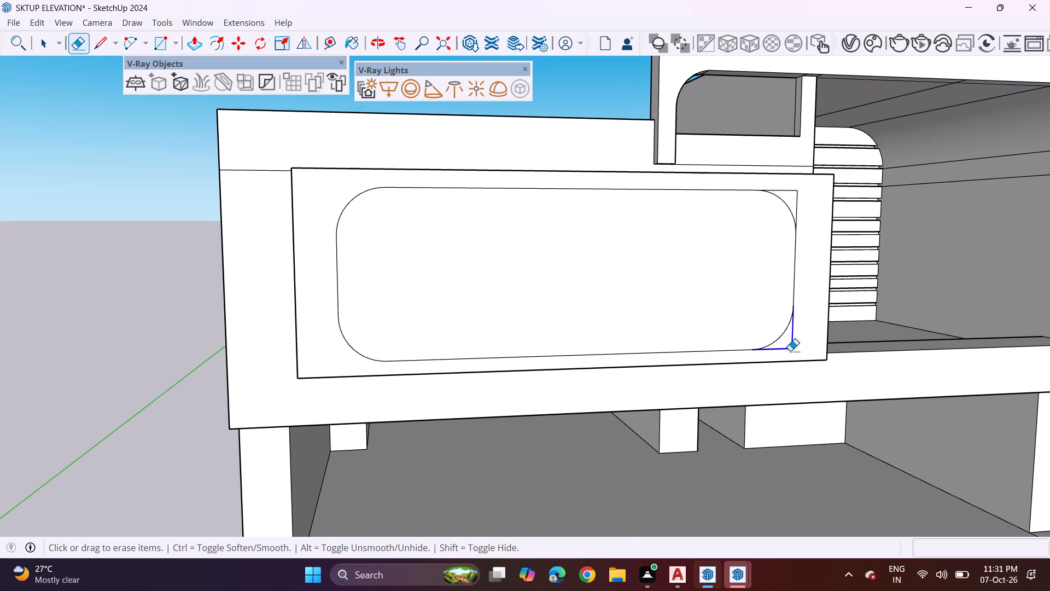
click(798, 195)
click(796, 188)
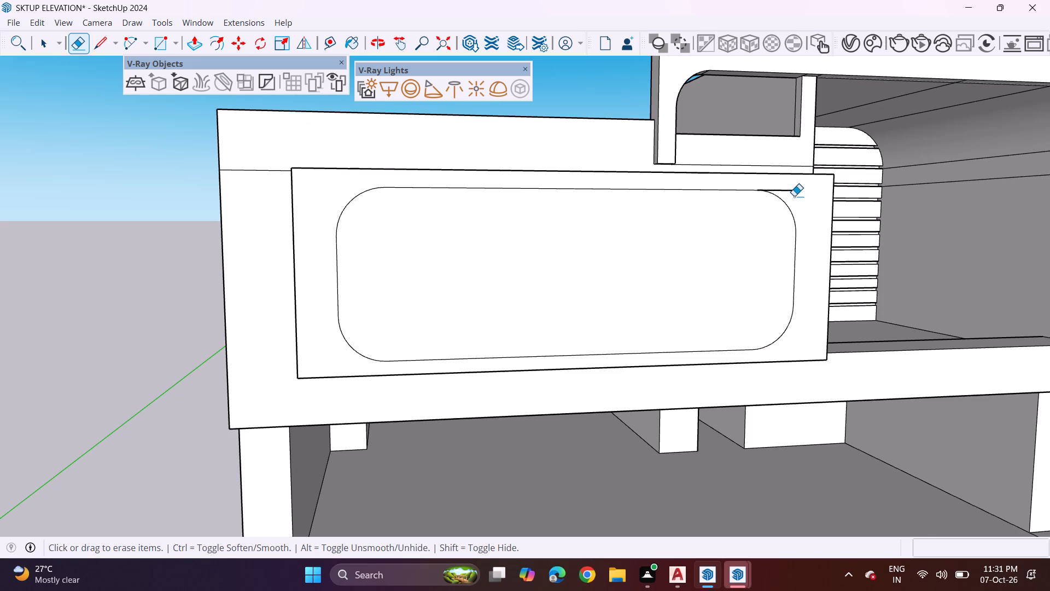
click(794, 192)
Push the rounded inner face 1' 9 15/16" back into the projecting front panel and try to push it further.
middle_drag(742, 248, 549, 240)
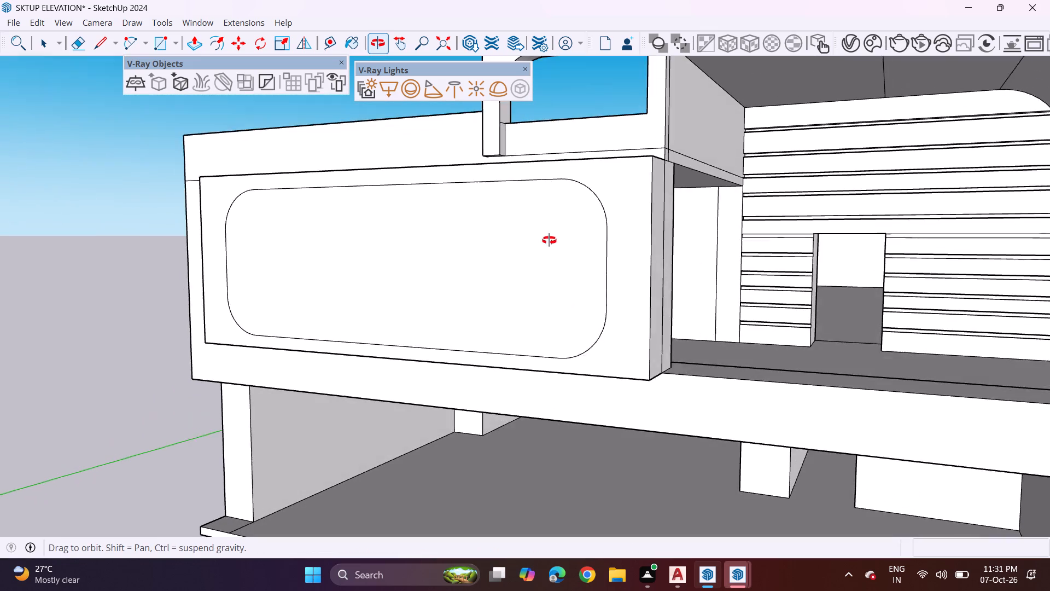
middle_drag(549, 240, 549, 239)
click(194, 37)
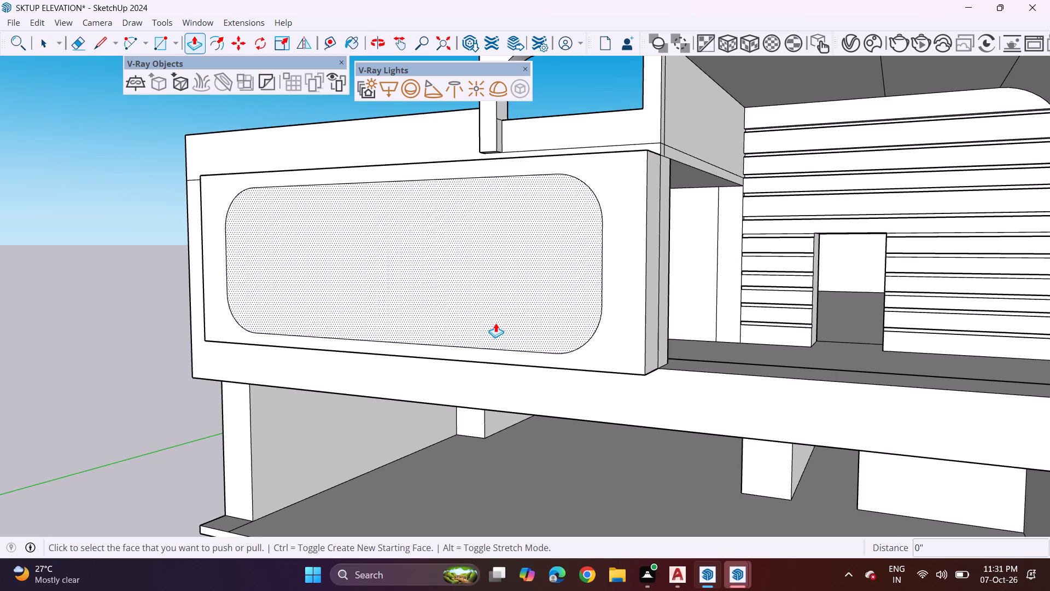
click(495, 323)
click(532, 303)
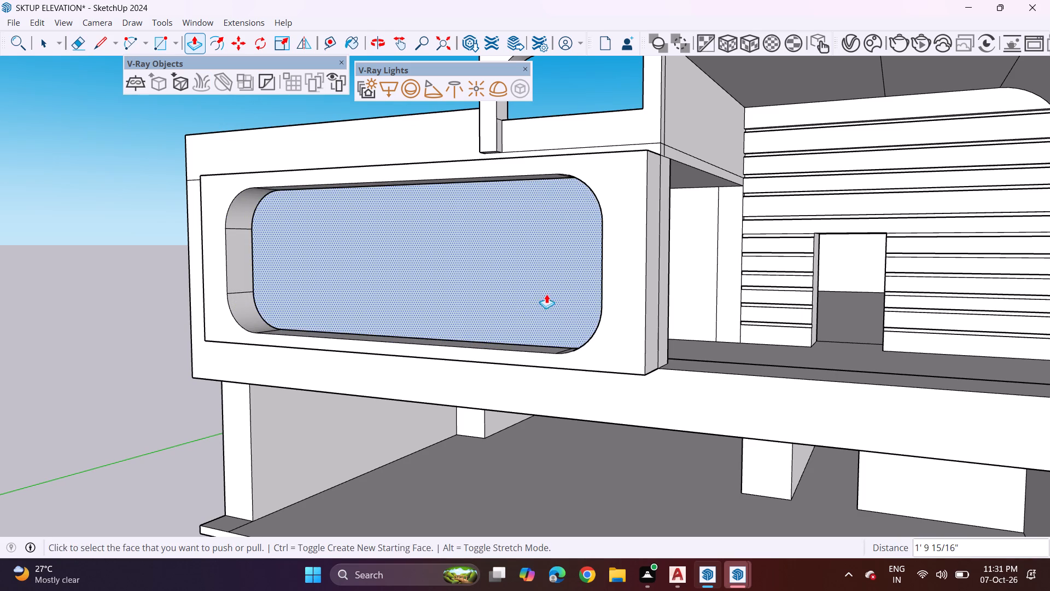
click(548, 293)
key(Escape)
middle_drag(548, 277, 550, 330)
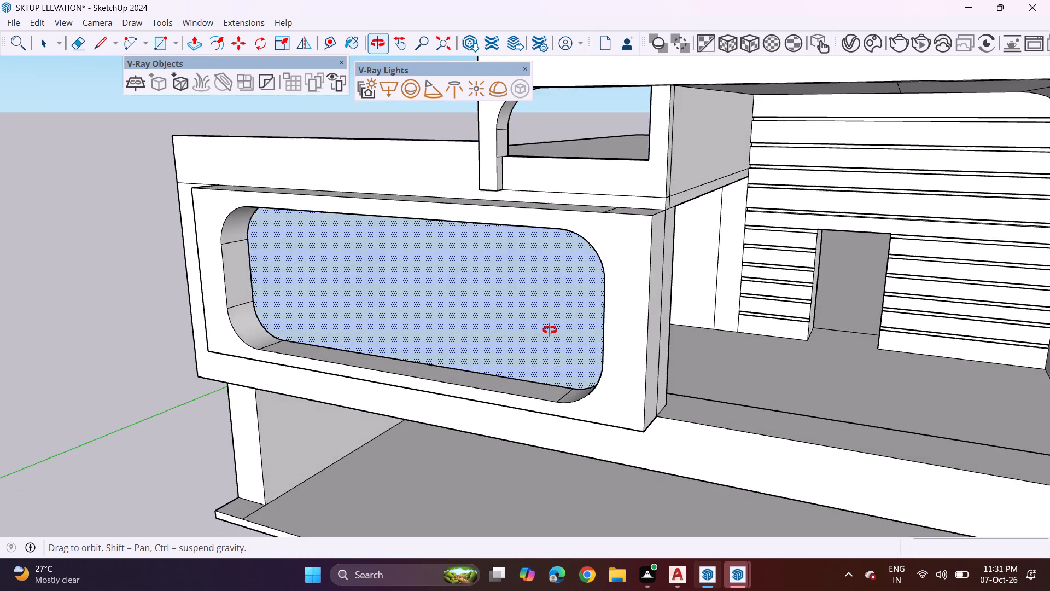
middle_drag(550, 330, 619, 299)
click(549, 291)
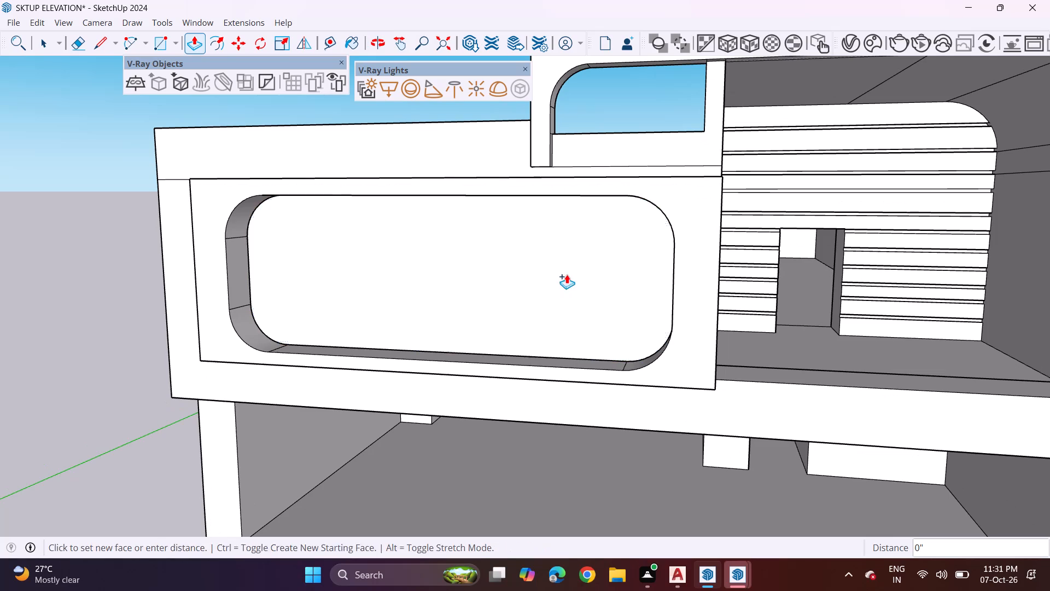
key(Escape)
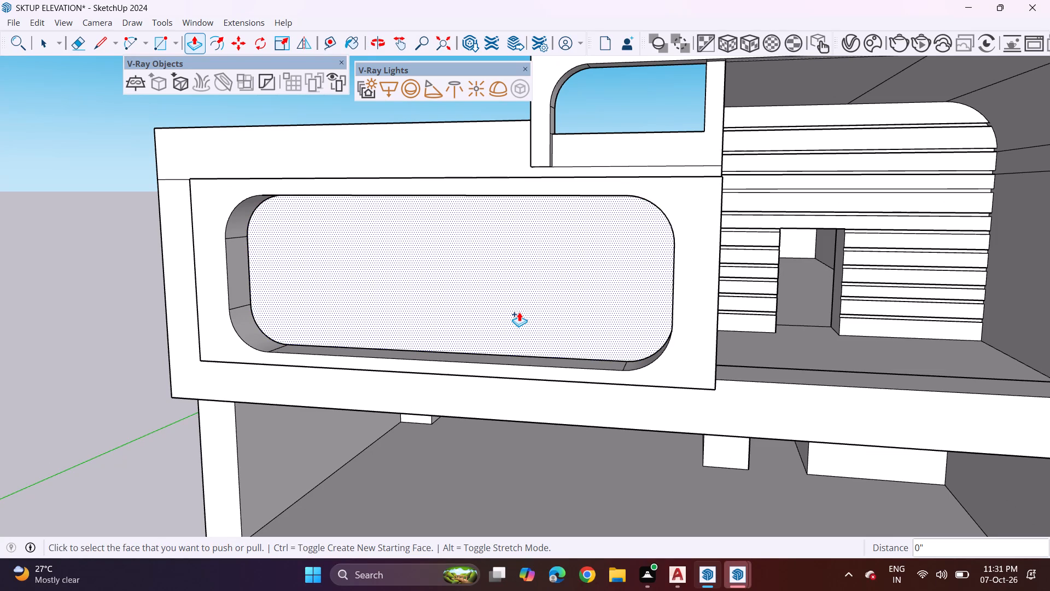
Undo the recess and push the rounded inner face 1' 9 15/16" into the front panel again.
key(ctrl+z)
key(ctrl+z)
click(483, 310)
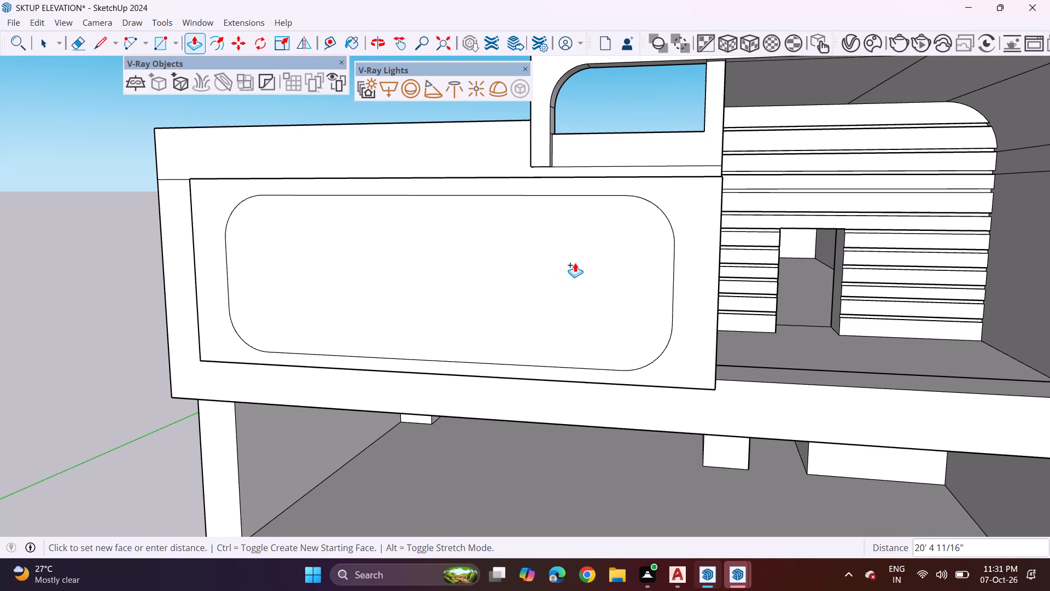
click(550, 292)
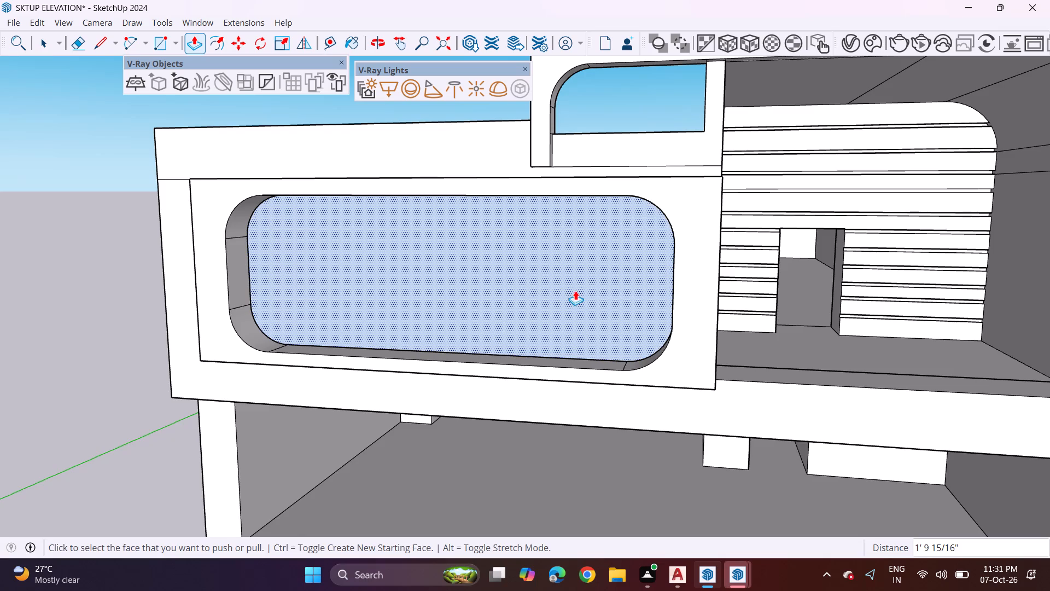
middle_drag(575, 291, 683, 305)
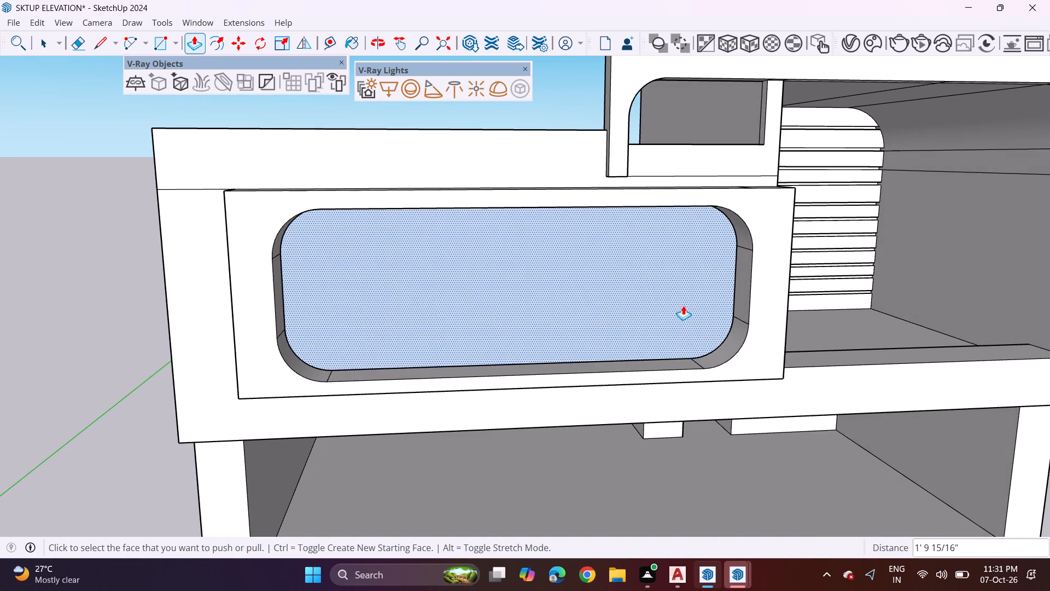
Undo the recess, corner arcs, inner rectangle and panel projection, back to the flat panel outline on the upper-floor wall.
key(ctrl+z)
key(ctrl+z)
key(ctrl+z)
key(ctrl+z)
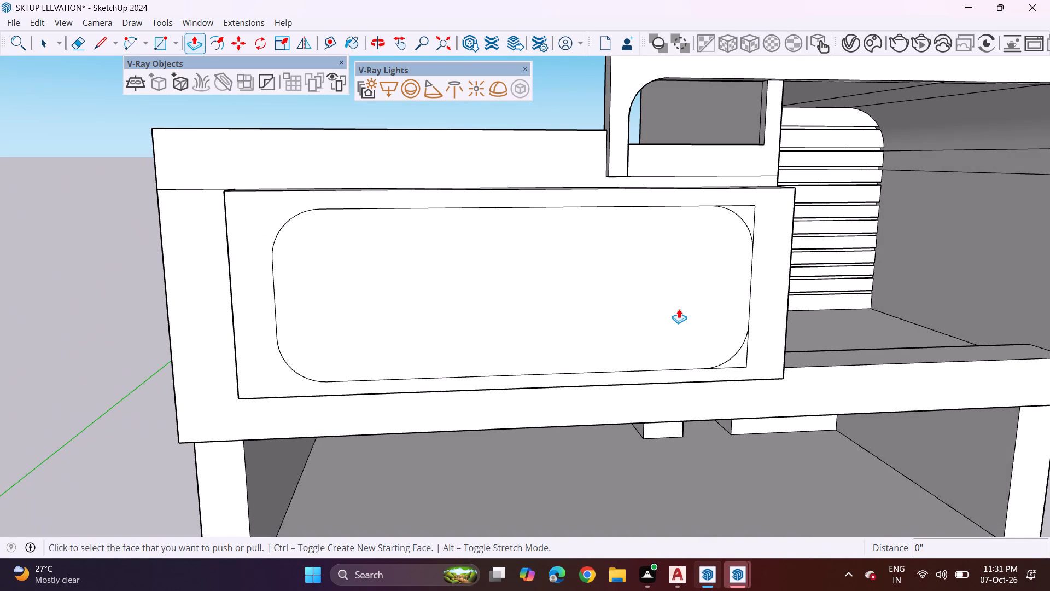
key(ctrl+z)
key(ctrl+z)
key(ctrl+z)
key(ctrl+z)
key(ctrl+z)
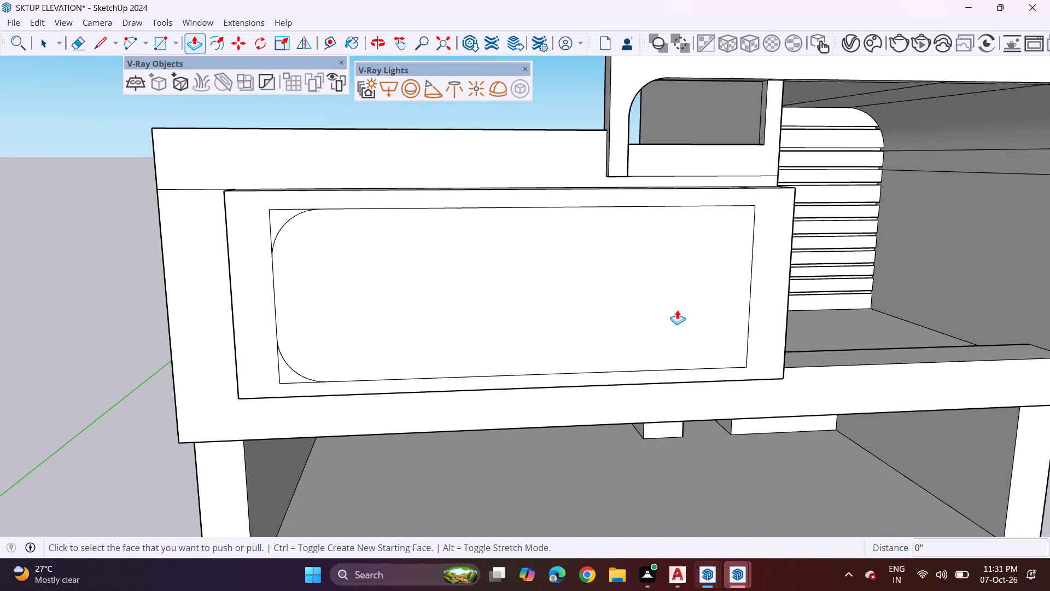
key(ctrl+z)
key(ctrl+z)
key(ctrl+z)
key(ctrl+z)
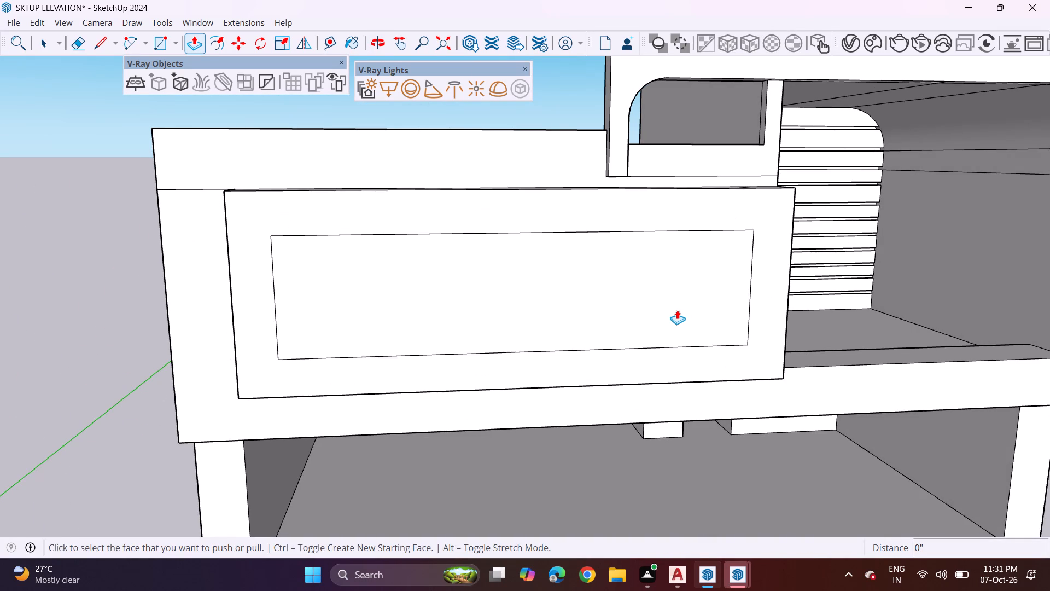
key(ctrl+z)
key(ctrl+z)
key(ctrl+x)
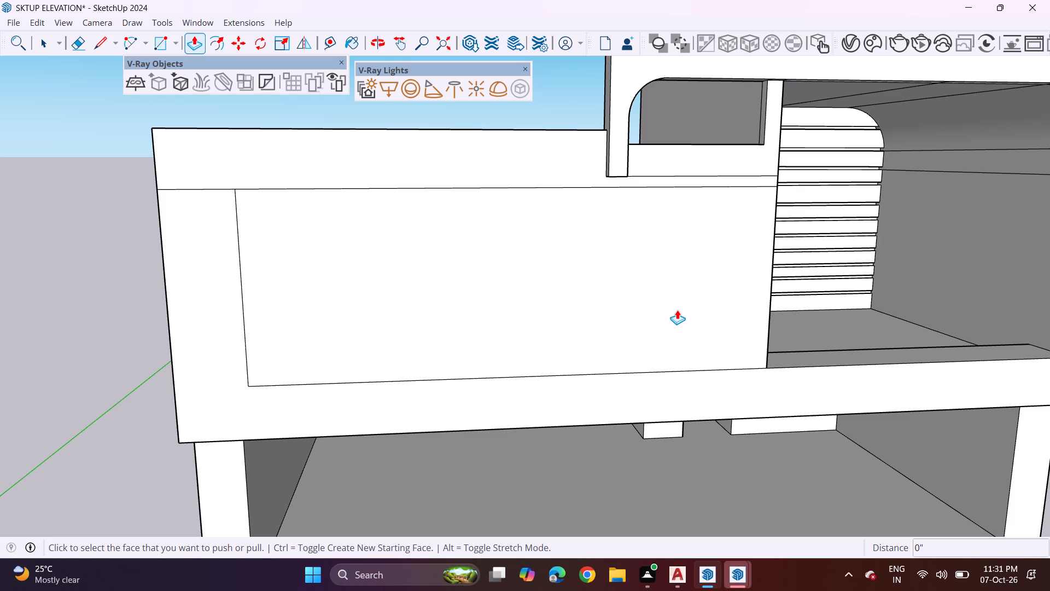
Draw a rectangle about 22' 6 1/4" by 7' 3 9/16" inside the flat panel outline on the upper-floor wall.
click(162, 38)
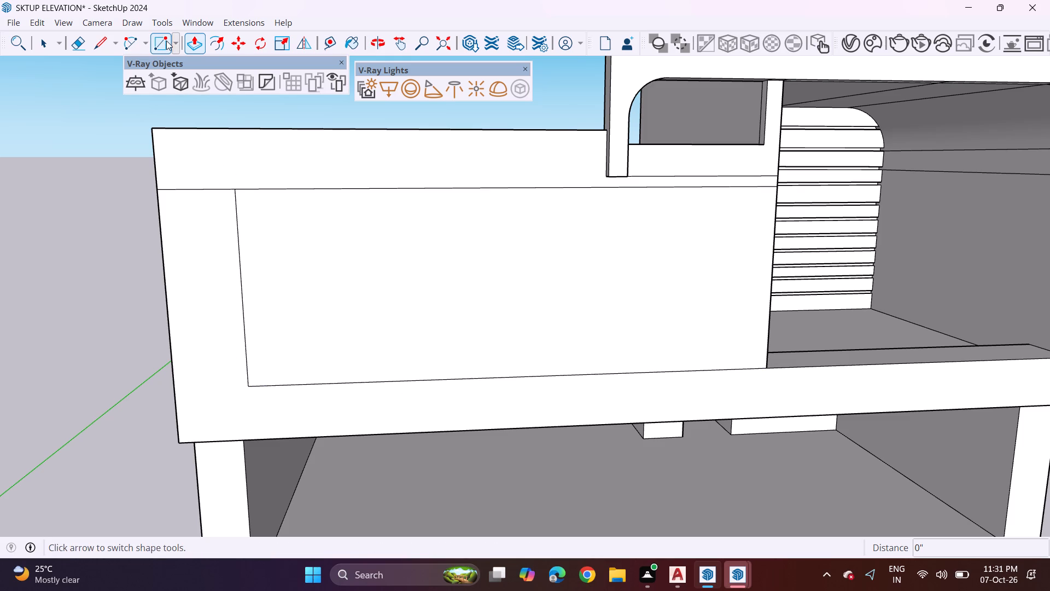
click(258, 207)
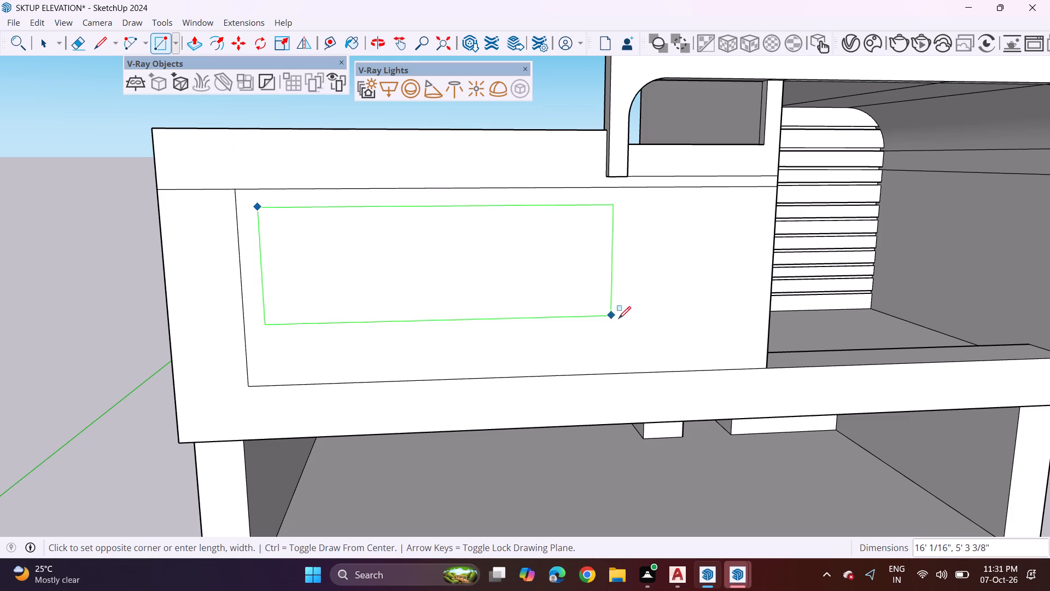
click(739, 352)
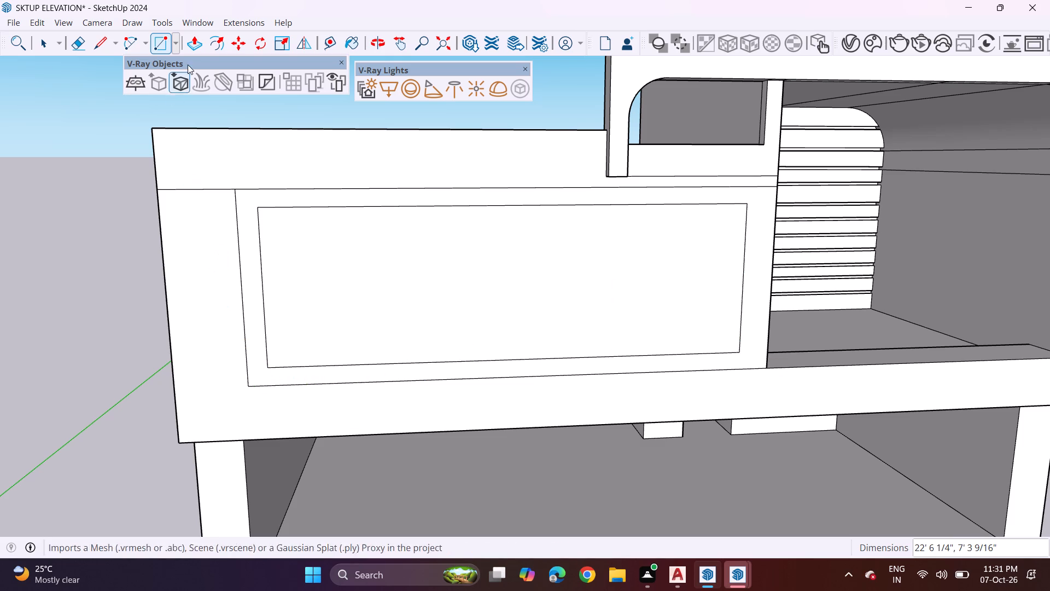
Round the two left corners of the inner rectangle with arcs of about 2' 1 13/16" radius above and 1' 10 7/16" below.
click(124, 41)
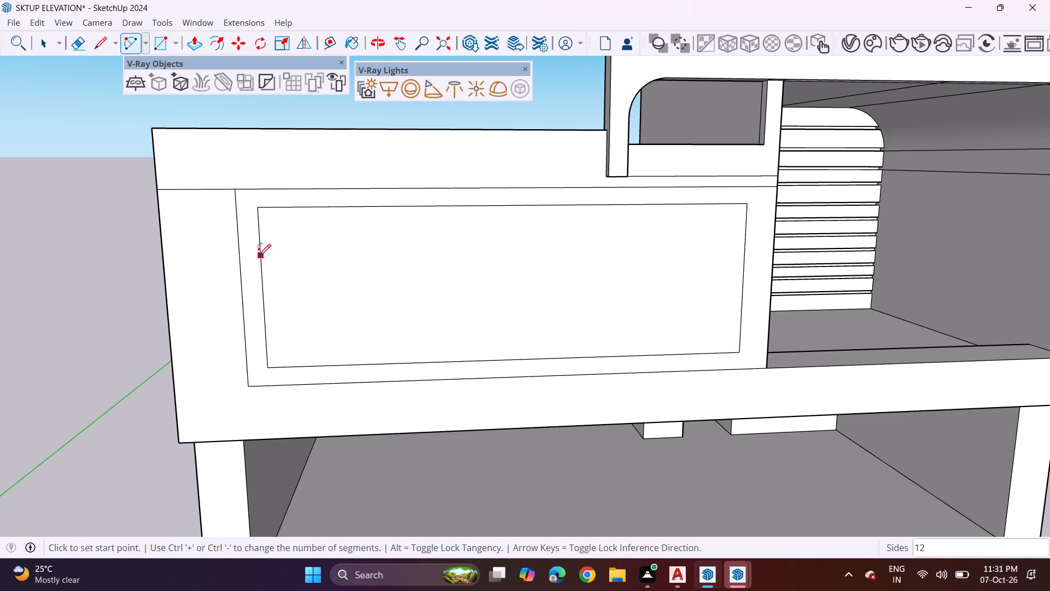
click(259, 256)
click(304, 206)
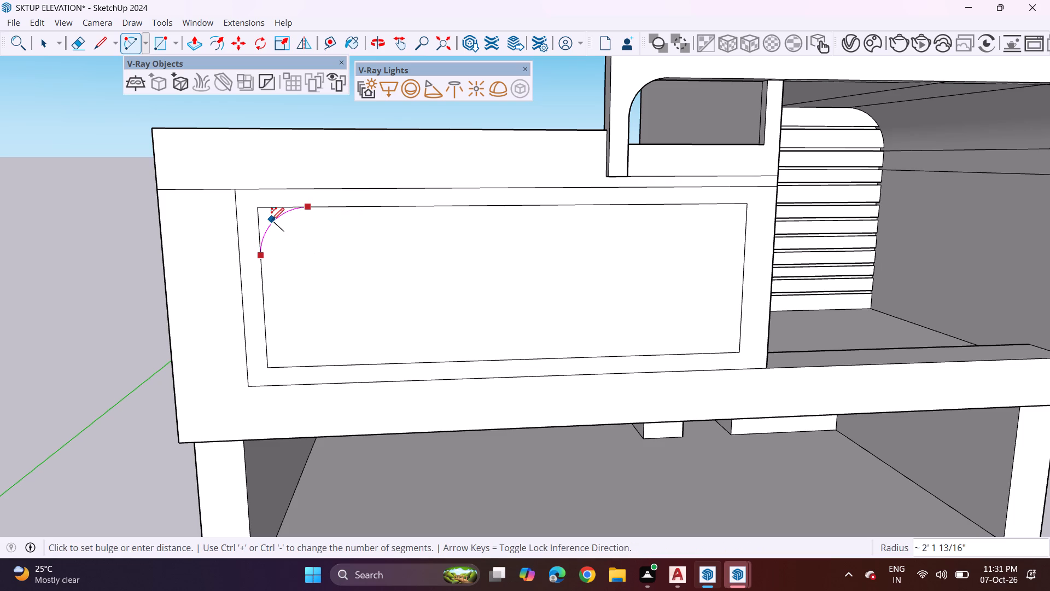
click(272, 220)
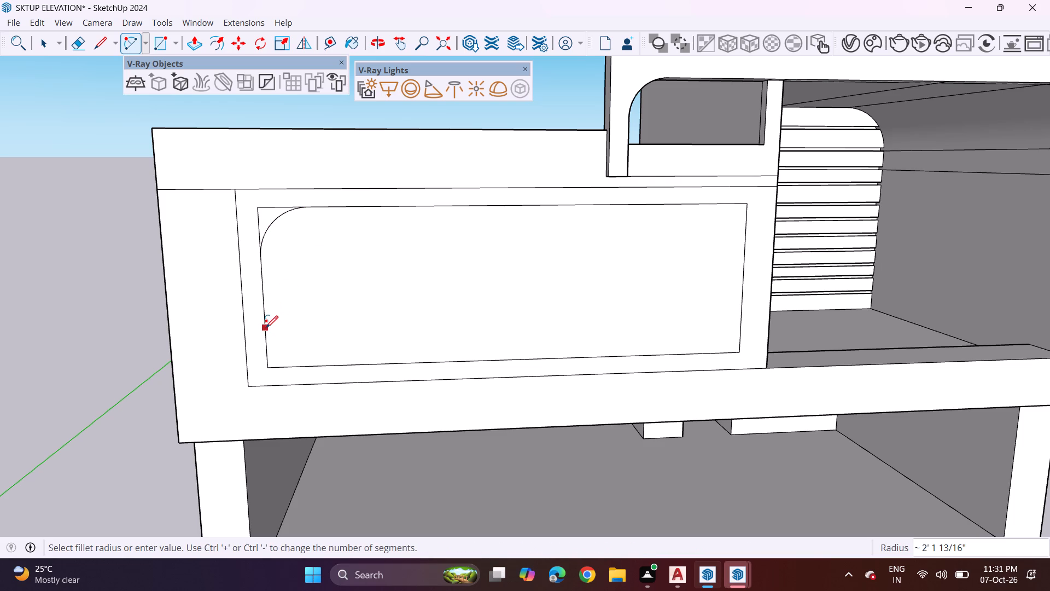
click(266, 328)
click(317, 368)
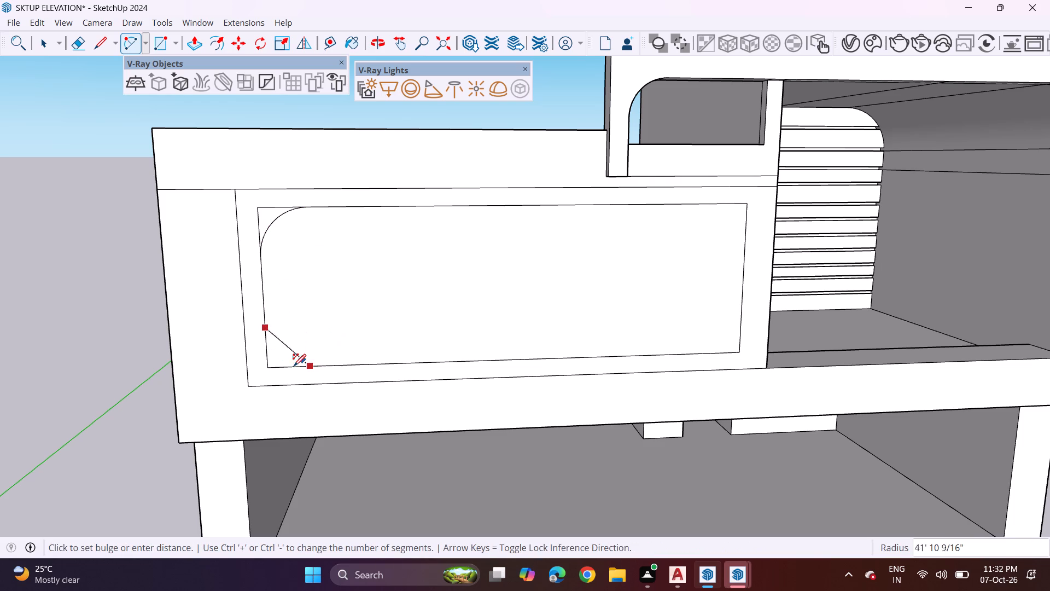
click(294, 366)
Round the inner rectangle's two right corners with arcs, the upper one about 2' 9 11/16" in radius.
click(690, 203)
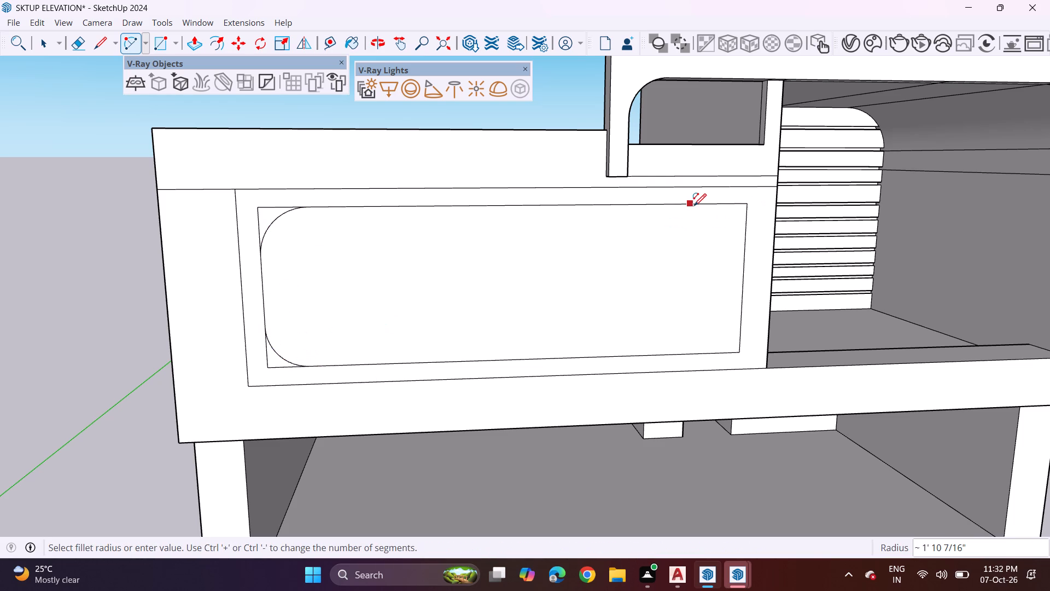
click(749, 256)
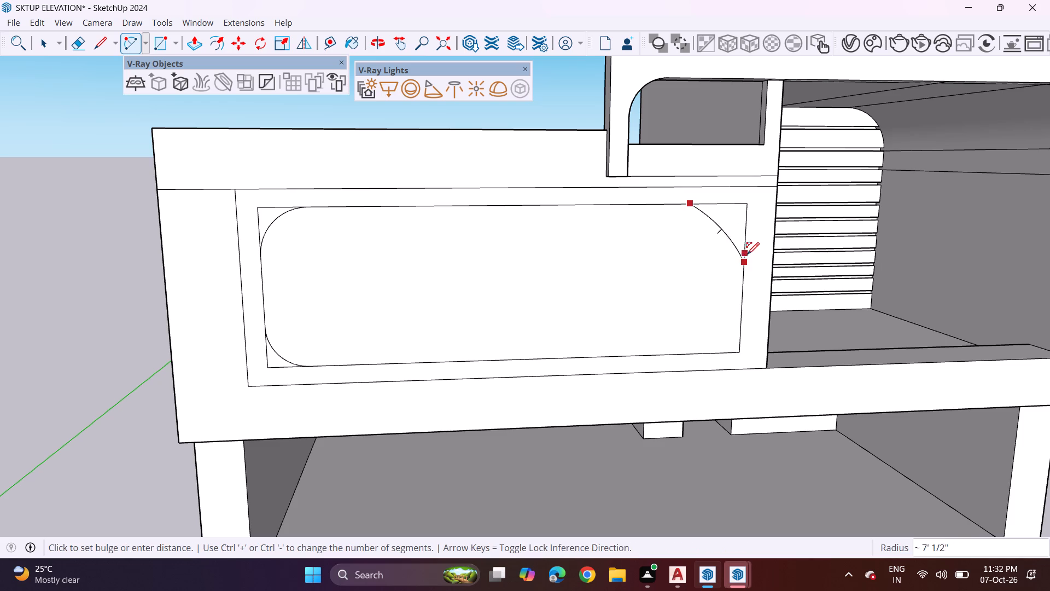
click(739, 233)
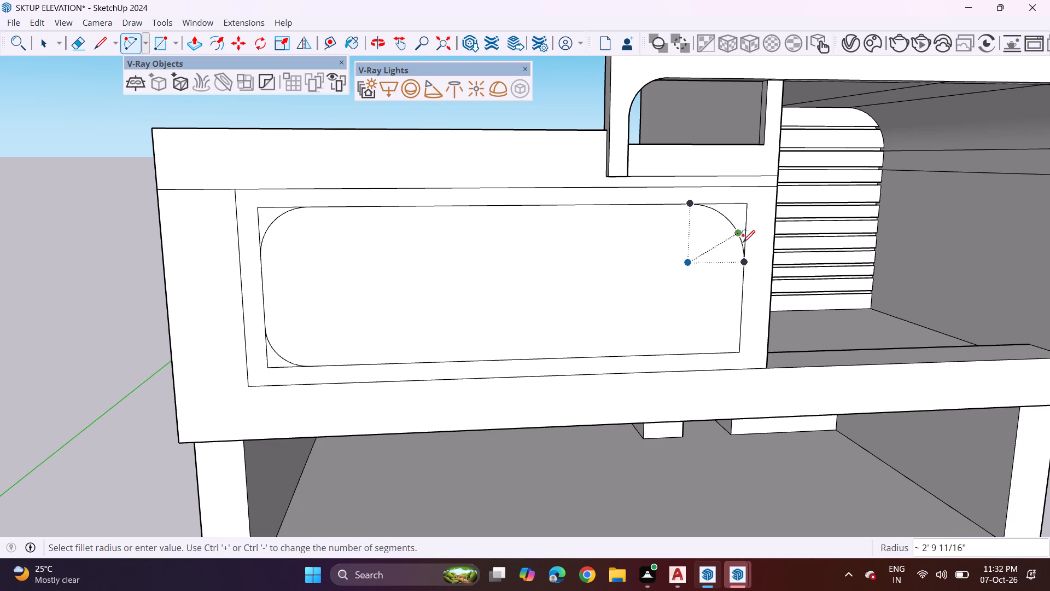
click(743, 304)
click(701, 357)
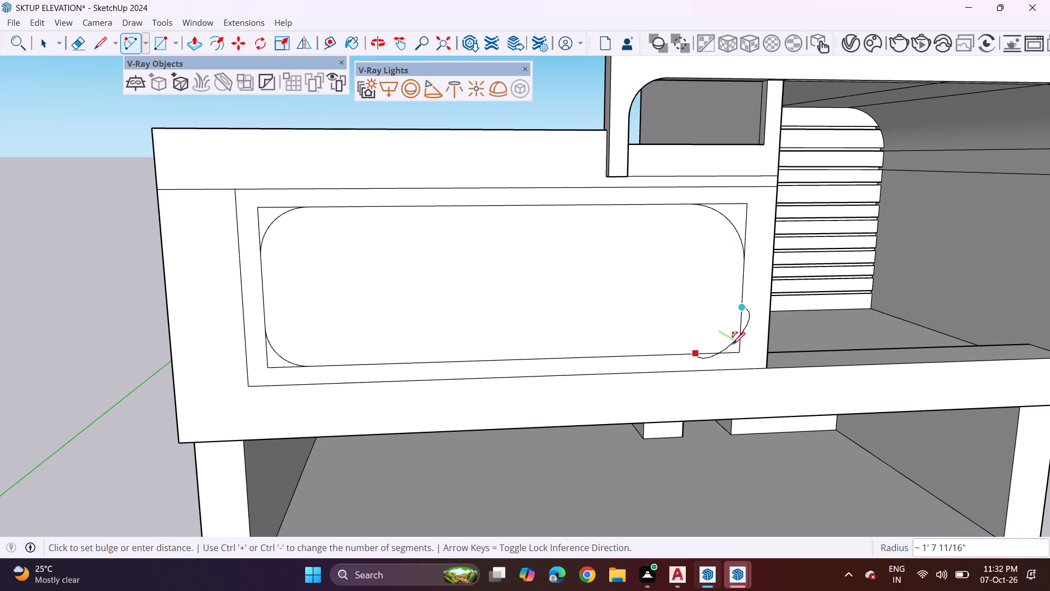
scroll(729, 338, up, 3)
middle_drag(731, 332, 520, 276)
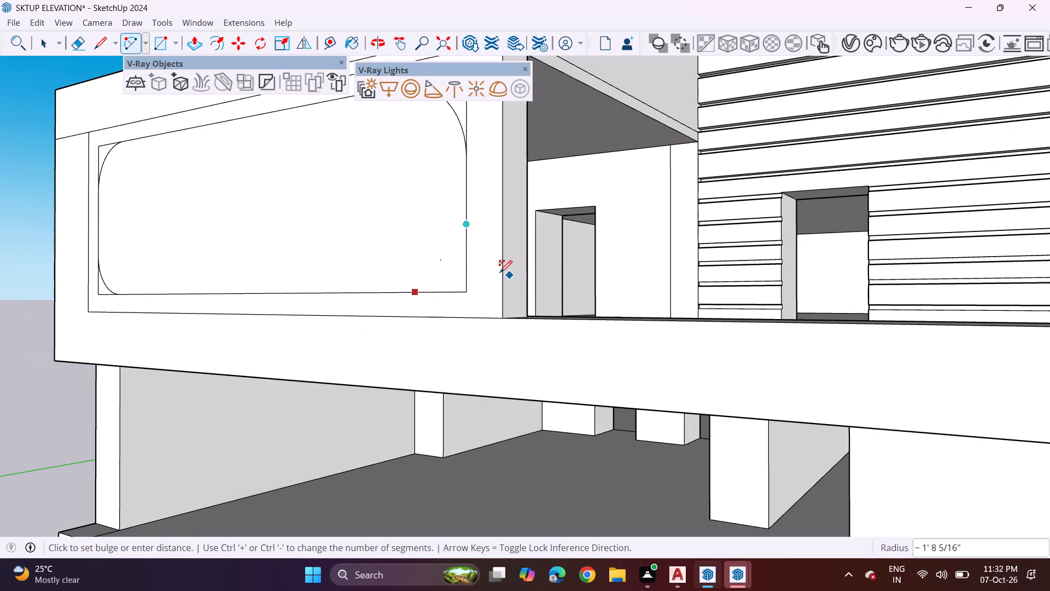
click(458, 265)
scroll(291, 222, down, 3)
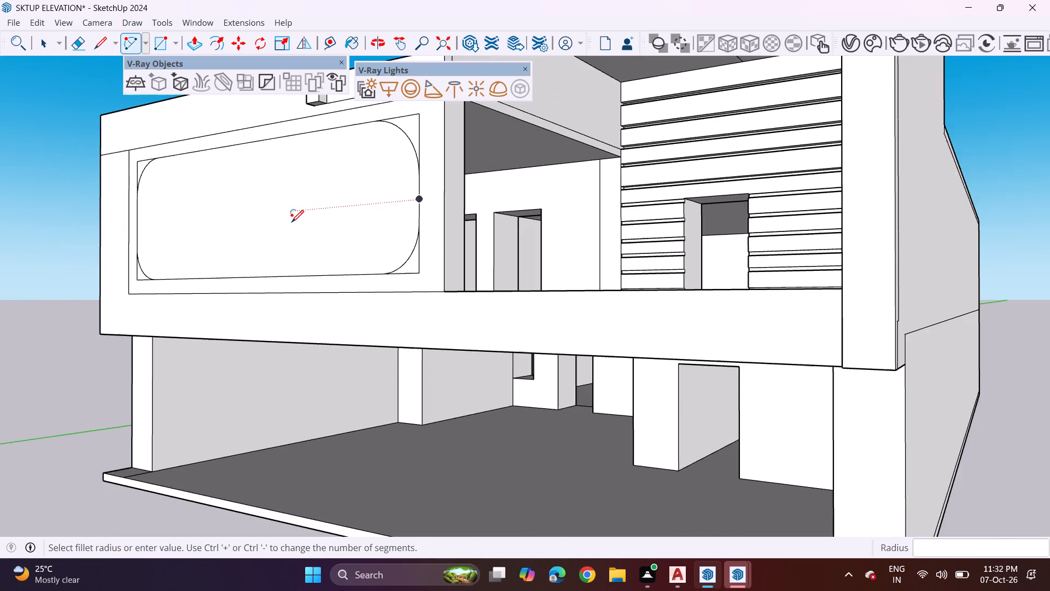
middle_drag(295, 225, 386, 244)
key(space)
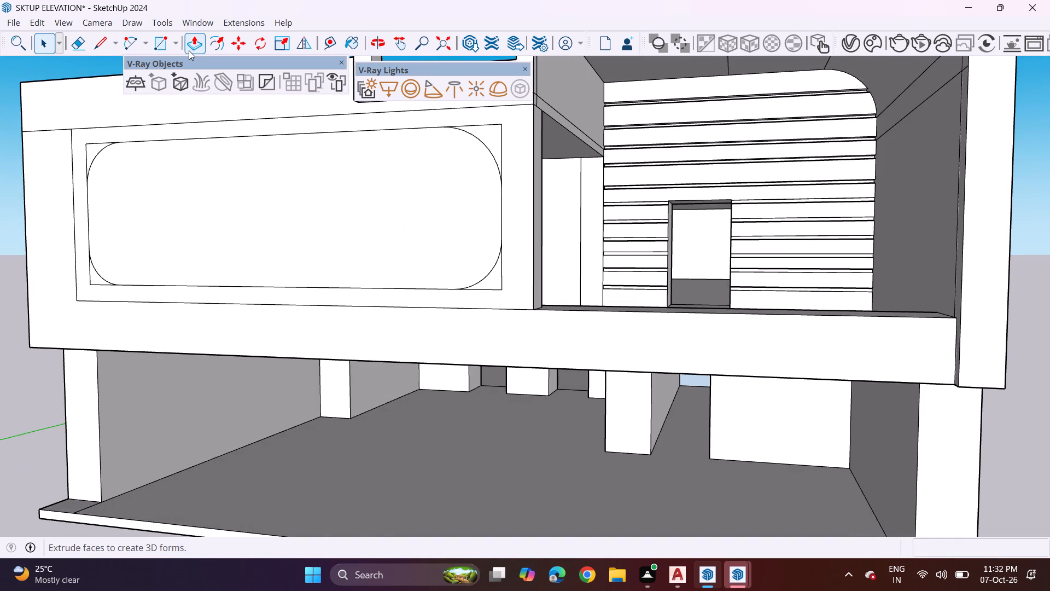
Push the rounded inner face 1' 5 7/8" back through the upper-floor wall to cut an opening.
click(189, 50)
click(260, 212)
click(277, 207)
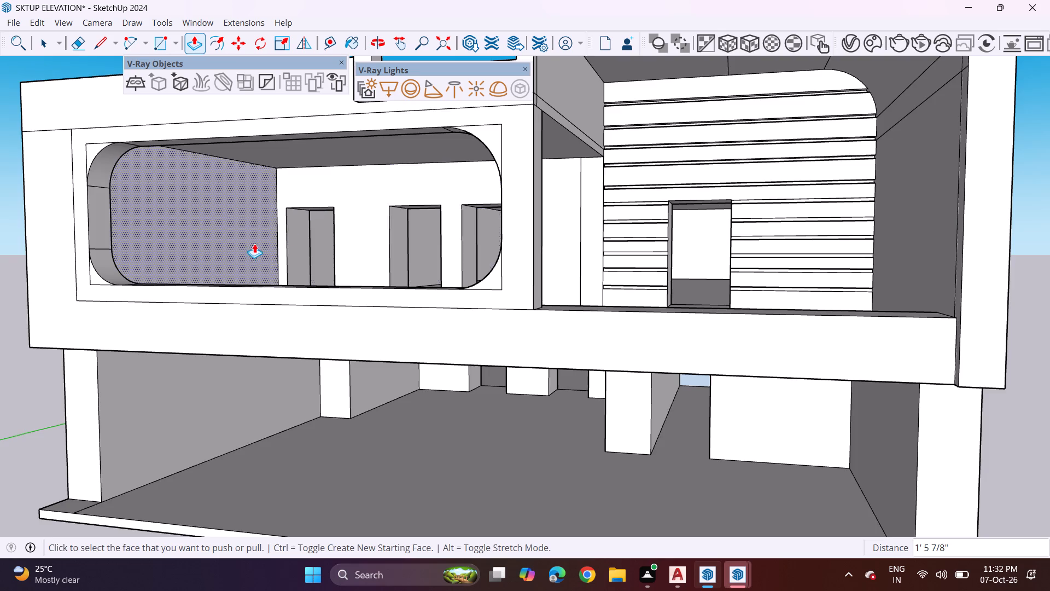
Erase the leftover rectangle corner lines around the four rounded corners of the opening.
middle_drag(259, 246, 357, 252)
scroll(345, 258, down, 4)
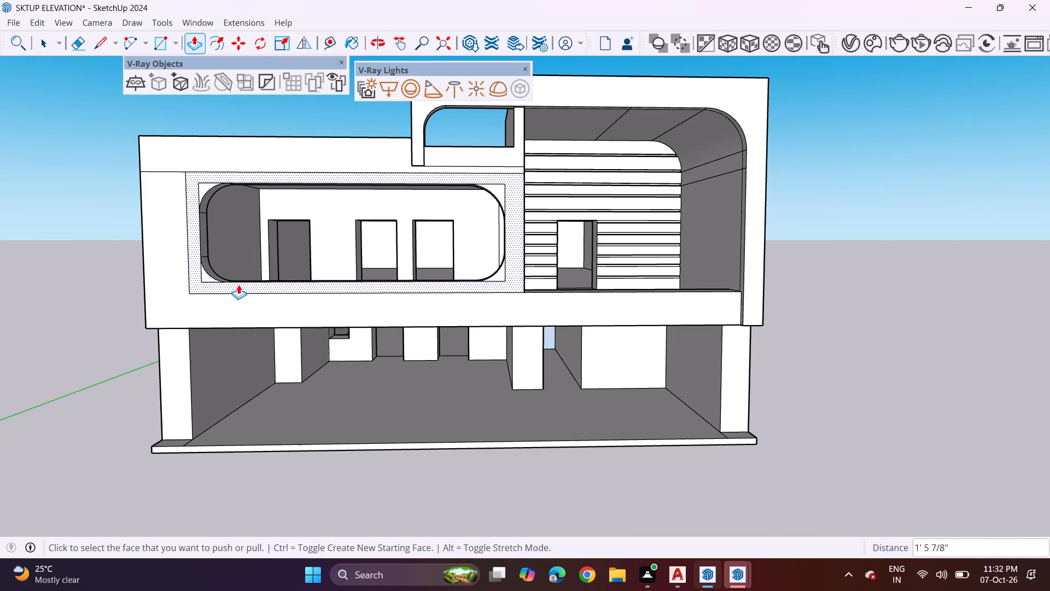
scroll(193, 161, up, 3)
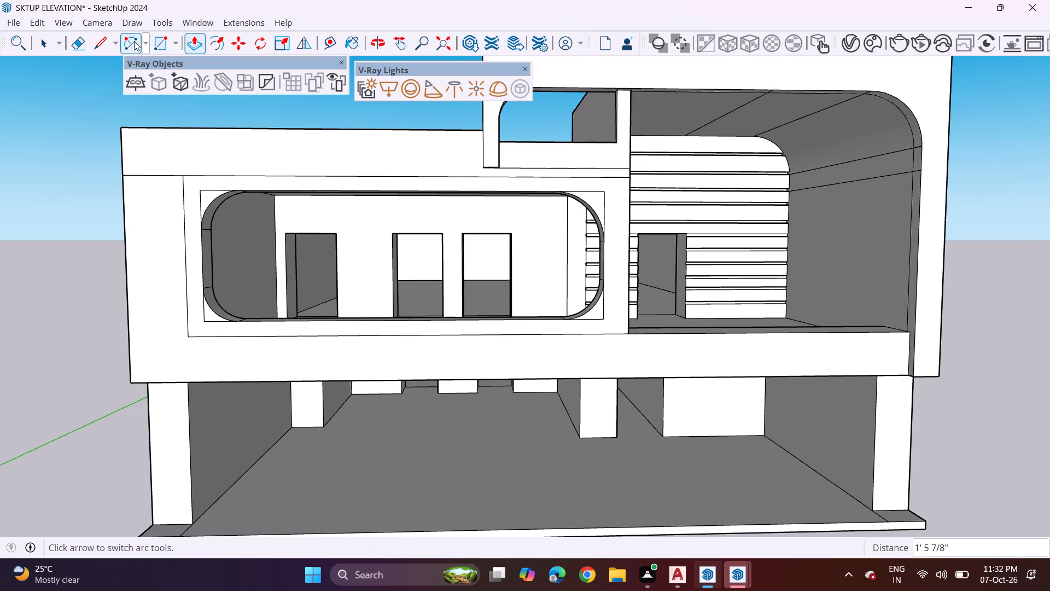
click(75, 43)
click(201, 191)
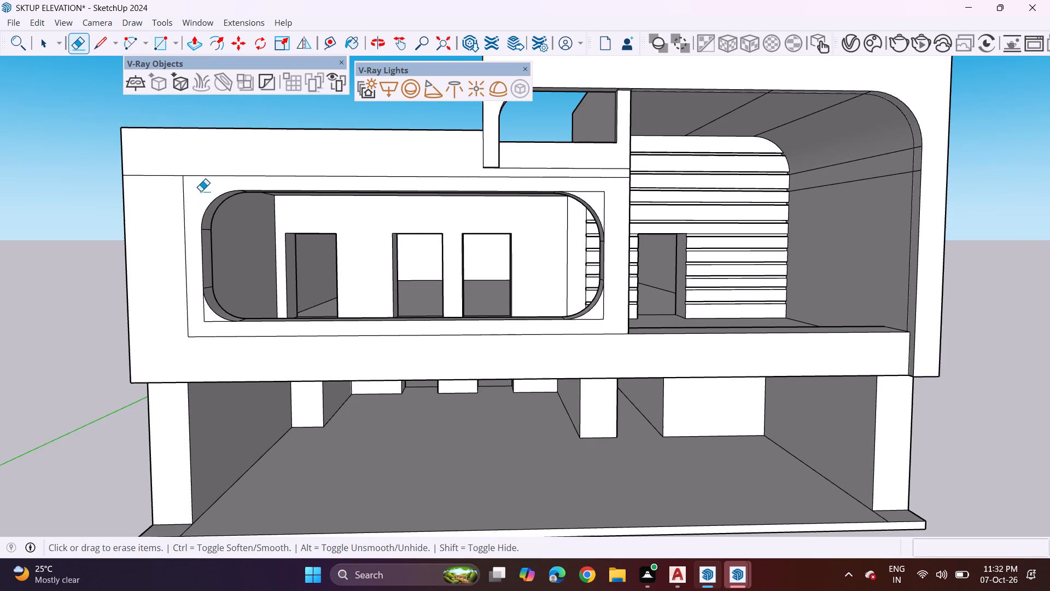
click(602, 192)
click(603, 195)
click(600, 314)
click(606, 320)
click(596, 314)
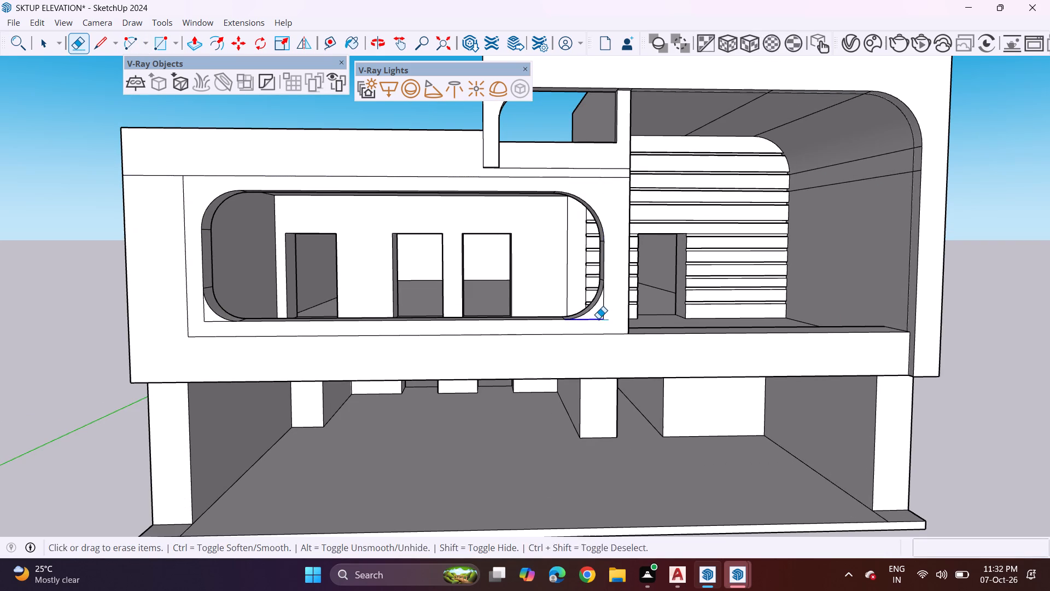
click(602, 314)
click(209, 321)
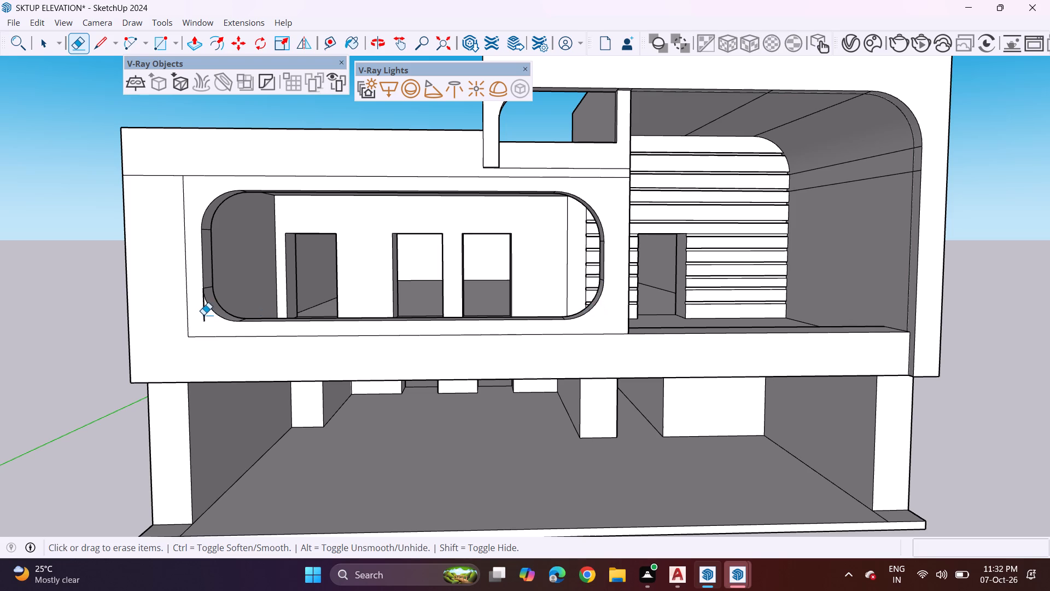
click(203, 315)
Pull the panel face around the rounded opening outward about 1' 1/8" from the upper-floor wall.
middle_drag(628, 340, 380, 347)
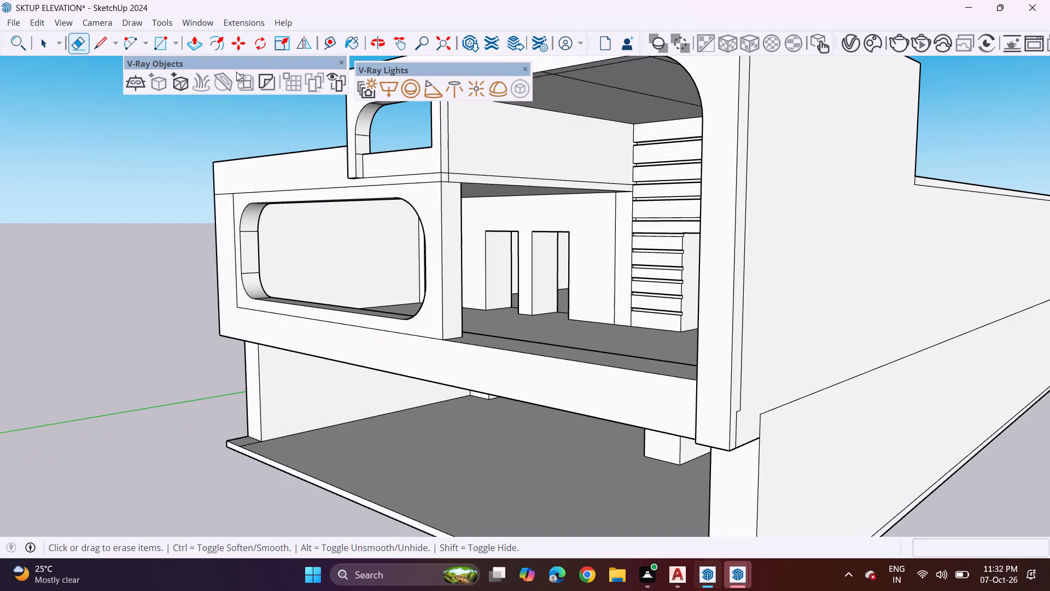
click(194, 44)
click(433, 304)
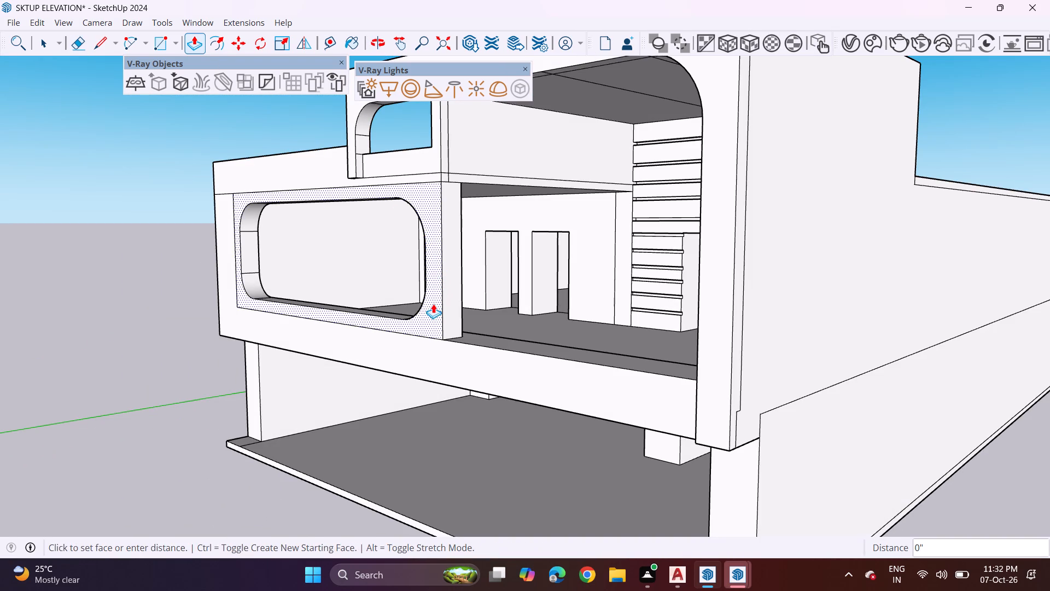
click(427, 355)
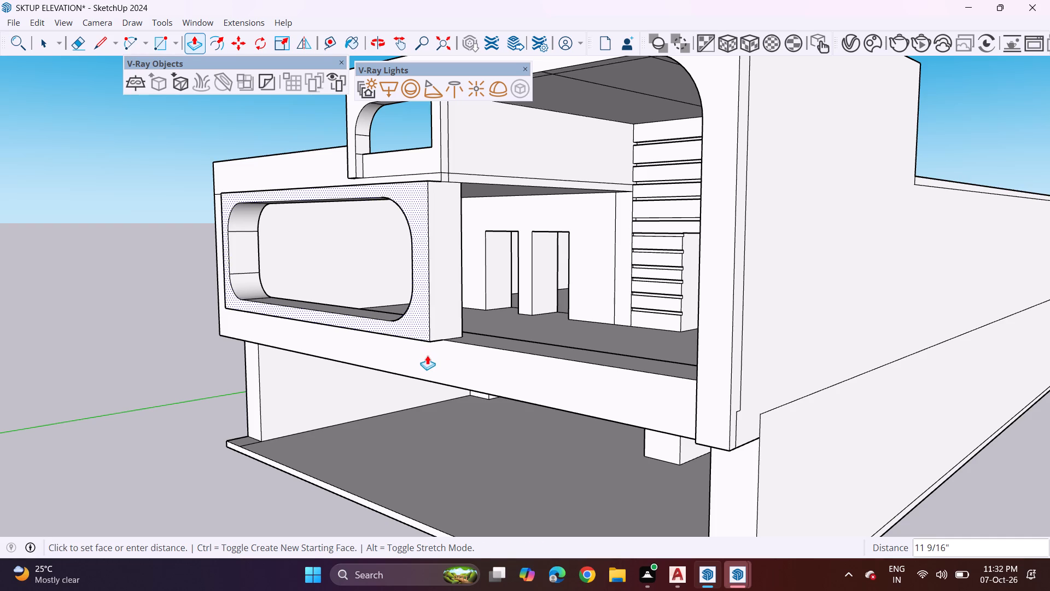
Extend the underside of the projecting panel downward by about 1' 3/16".
middle_drag(369, 351, 591, 206)
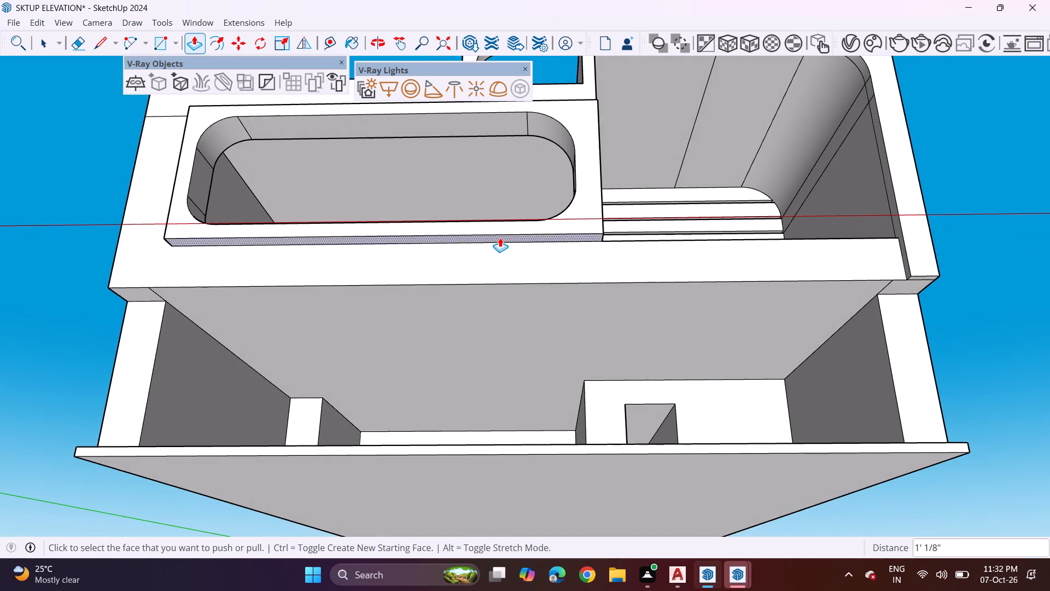
click(500, 237)
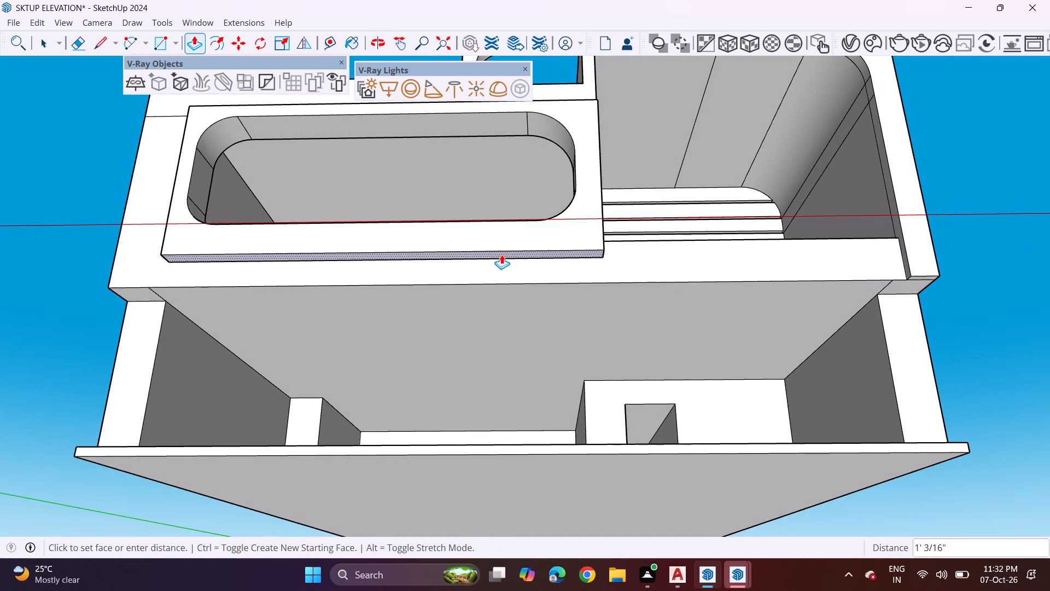
click(501, 254)
Erase the horizontal seam line on the upper-floor wall to the left of the projecting panel.
middle_drag(530, 224, 563, 346)
scroll(555, 313, down, 4)
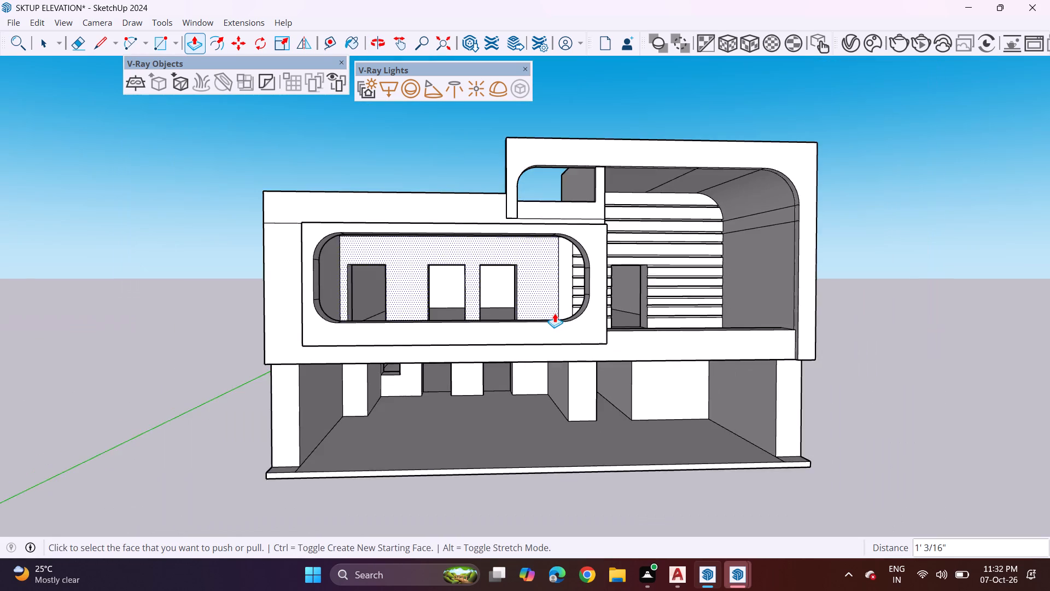
scroll(555, 313, down, 1)
middle_drag(663, 281, 637, 275)
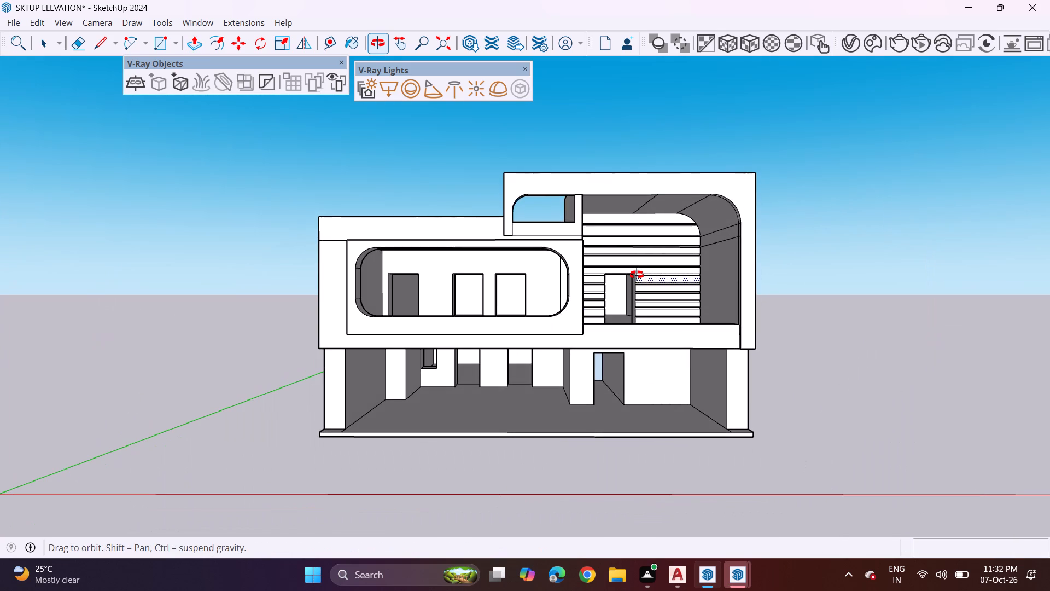
middle_drag(637, 275, 678, 231)
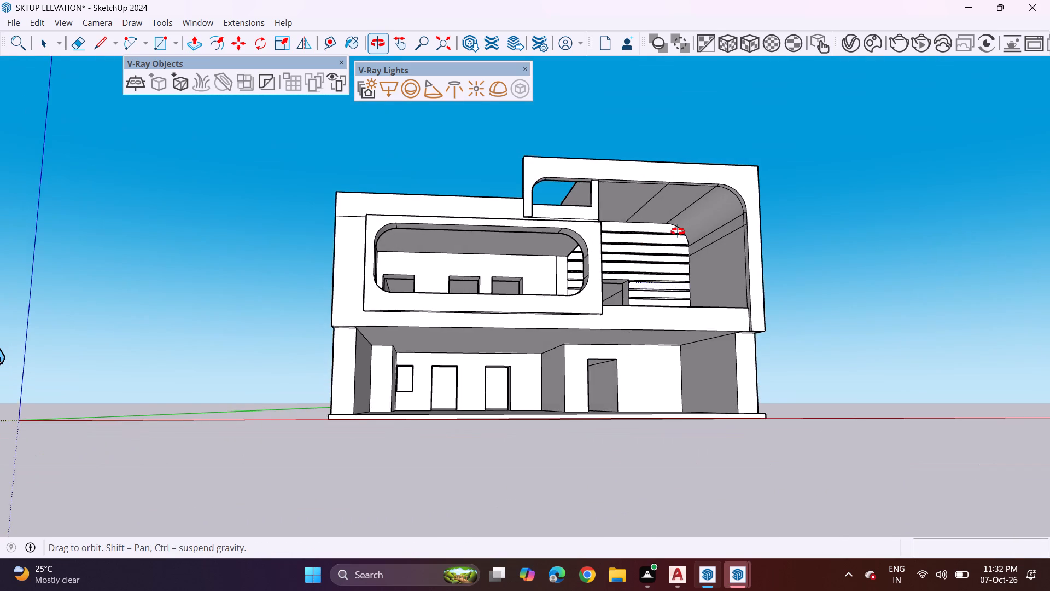
middle_drag(678, 231, 664, 291)
click(79, 51)
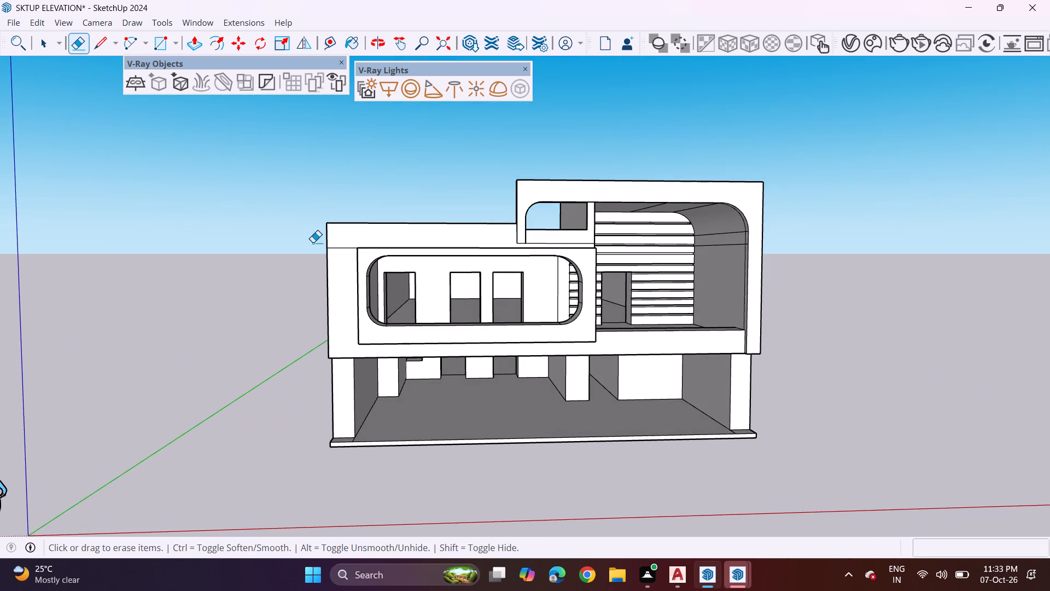
click(345, 247)
Erase the remaining horizontal seam line segments between the projecting panel and the small rounded opening above it.
middle_drag(532, 257, 550, 329)
scroll(547, 273, up, 5)
middle_drag(531, 282, 575, 260)
scroll(555, 262, up, 3)
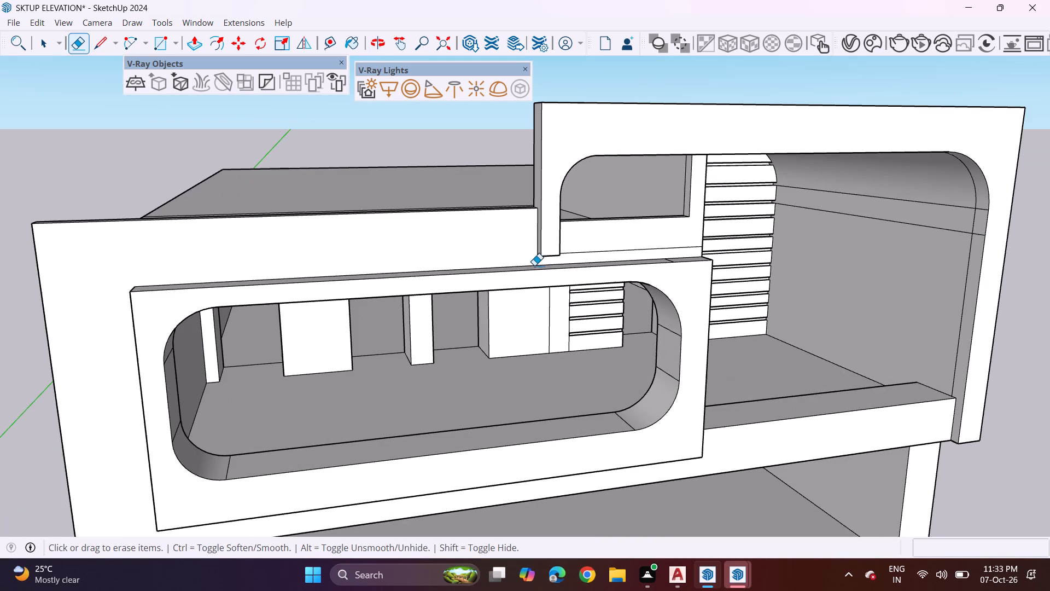
click(588, 253)
middle_drag(616, 250, 498, 252)
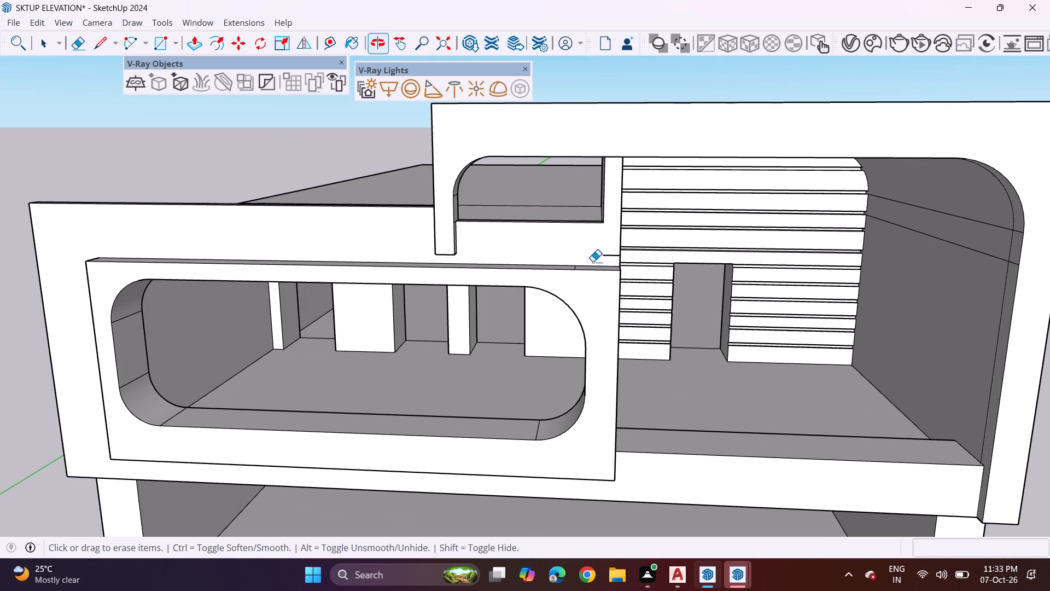
click(611, 255)
Extend the underside of the upper frame's short left leg down to the top of the projecting panel.
middle_drag(581, 258, 539, 228)
scroll(581, 258, up, 1)
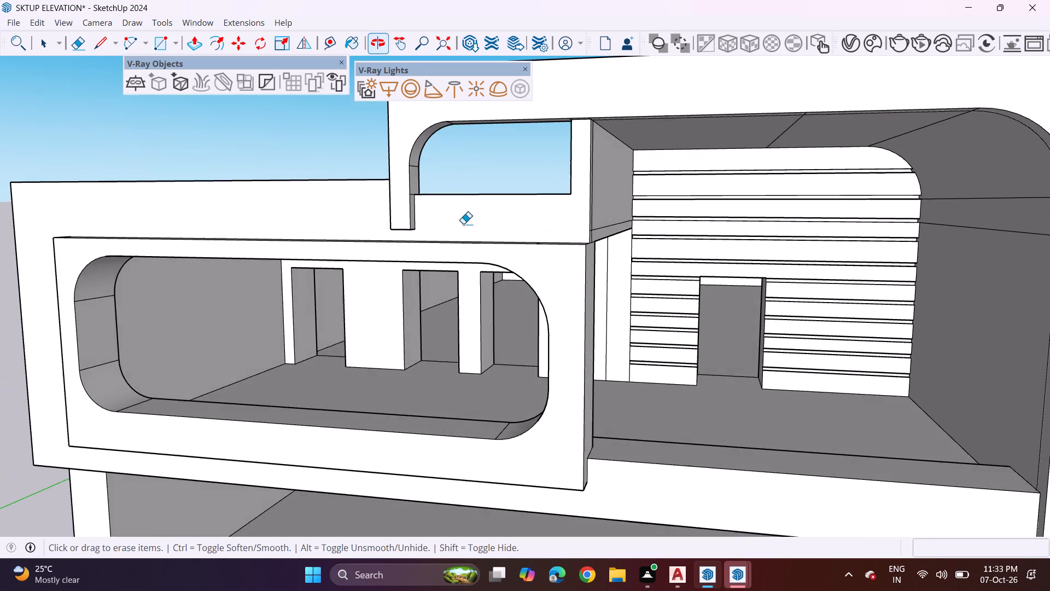
scroll(411, 227, up, 3)
middle_drag(394, 258, 391, 195)
scroll(402, 167, up, 6)
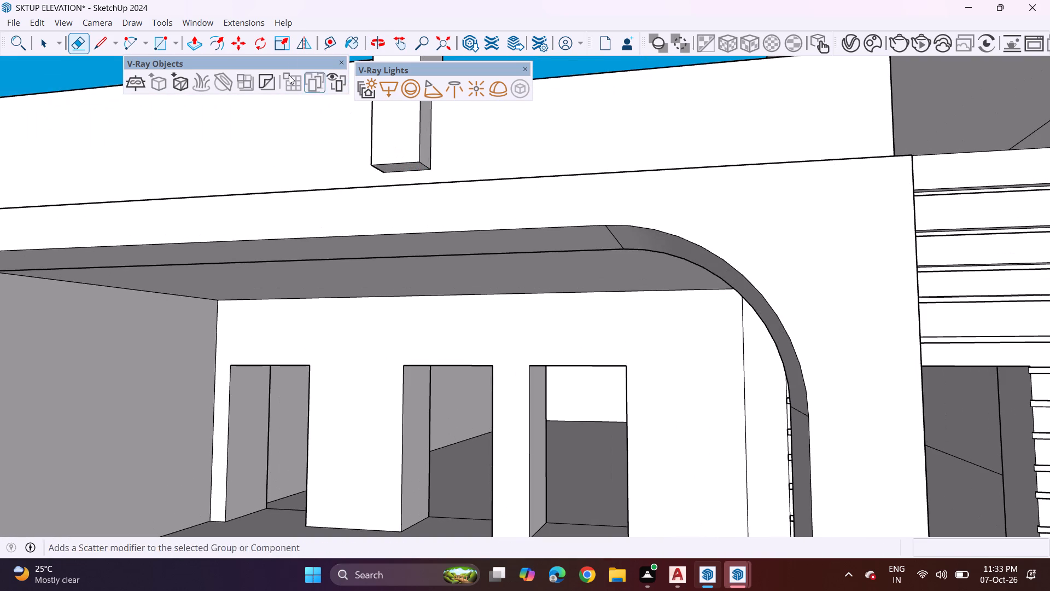
click(196, 40)
click(390, 169)
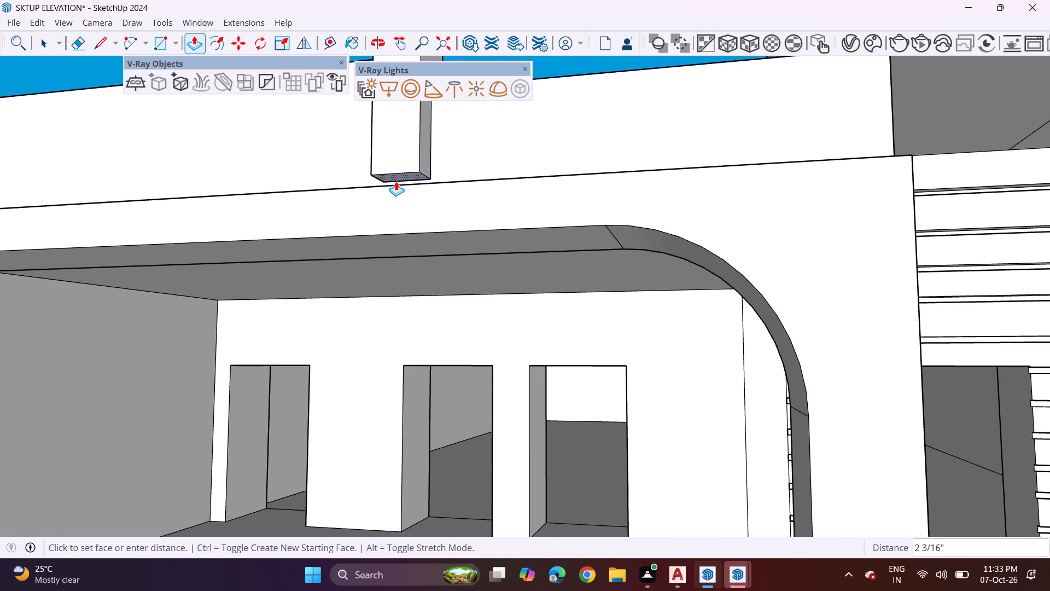
click(402, 192)
middle_drag(384, 183, 422, 254)
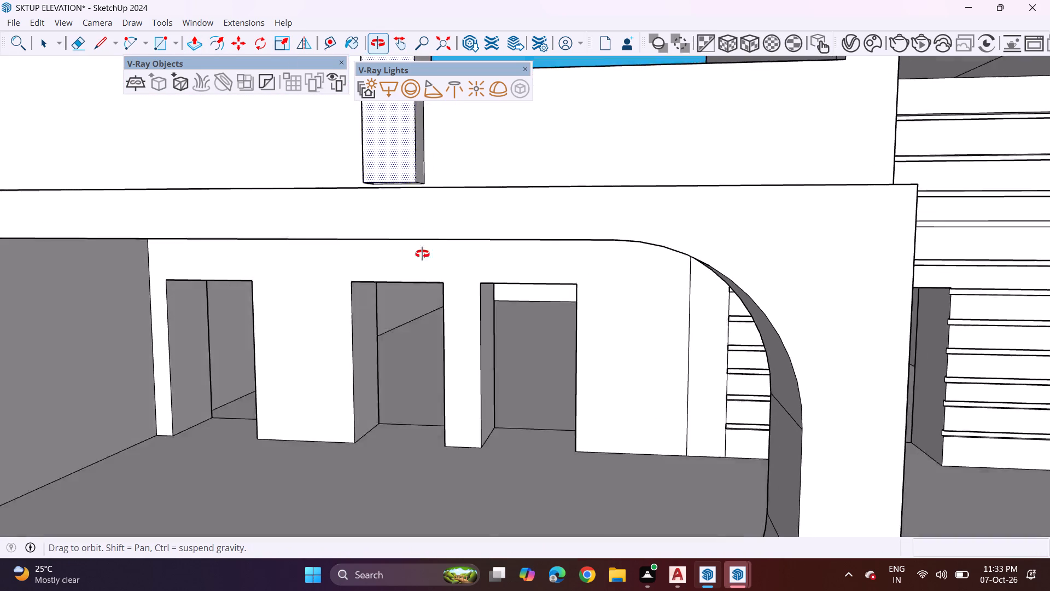
Extend the underside of the upper frame's short left leg down by 1 5/16" to meet the projecting panel's top.
middle_drag(422, 254, 443, 303)
scroll(437, 269, down, 3)
scroll(411, 224, up, 4)
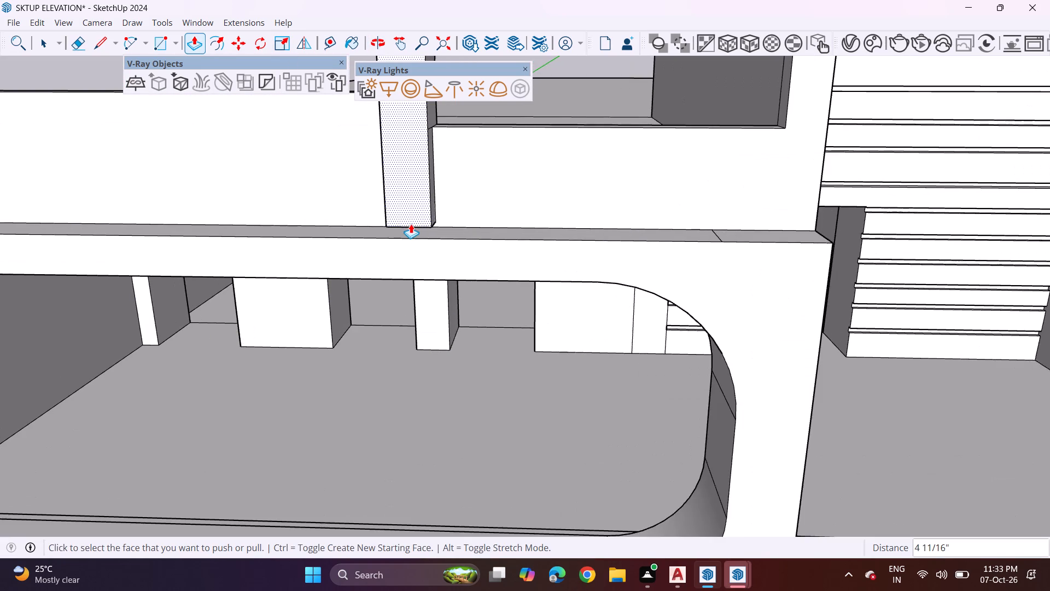
scroll(411, 224, up, 2)
middle_drag(412, 227, 300, 145)
scroll(437, 206, up, 2)
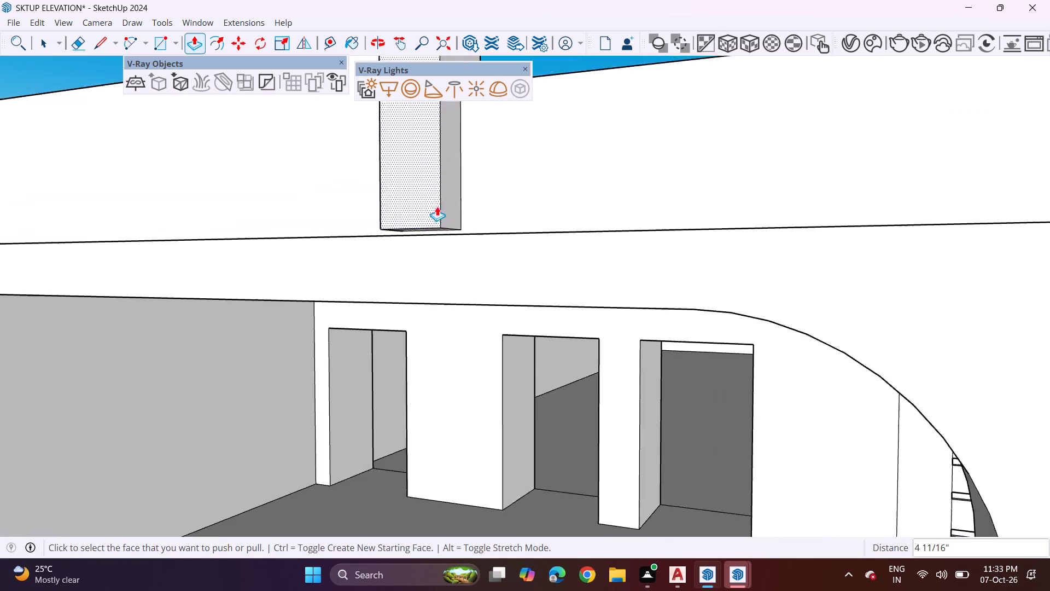
scroll(437, 206, up, 10)
middle_drag(420, 234, 423, 222)
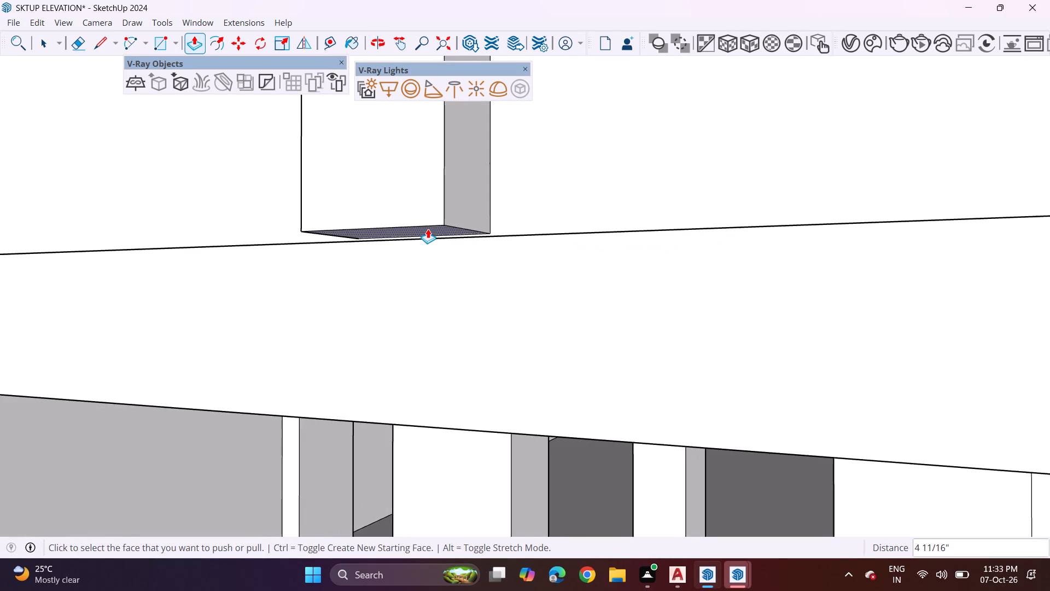
click(428, 229)
click(431, 374)
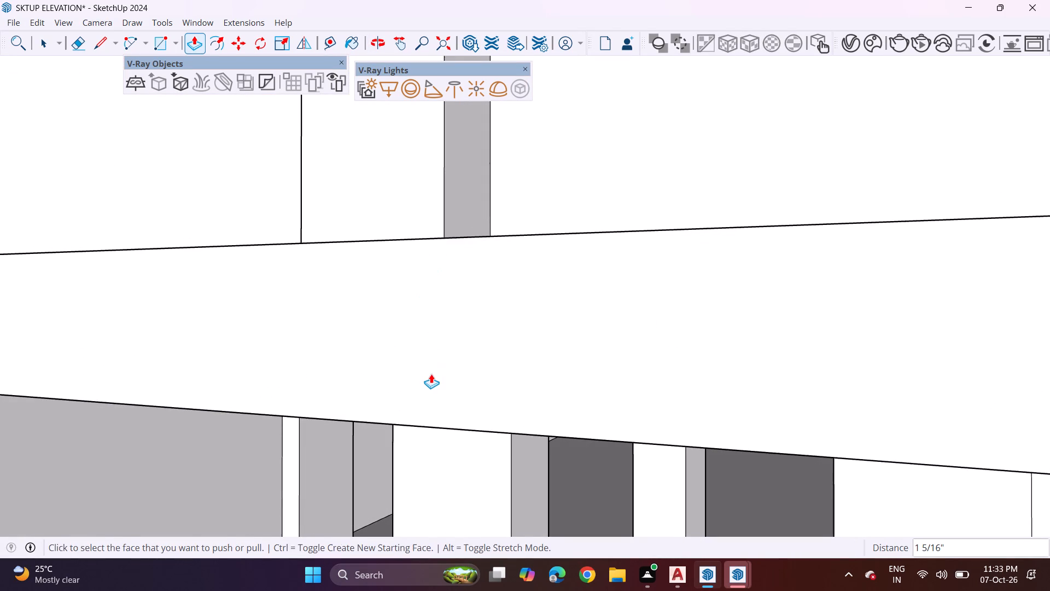
Raise the projecting panel's top face by 3 7/8", including the small separate strip at its right end.
scroll(386, 317, down, 20)
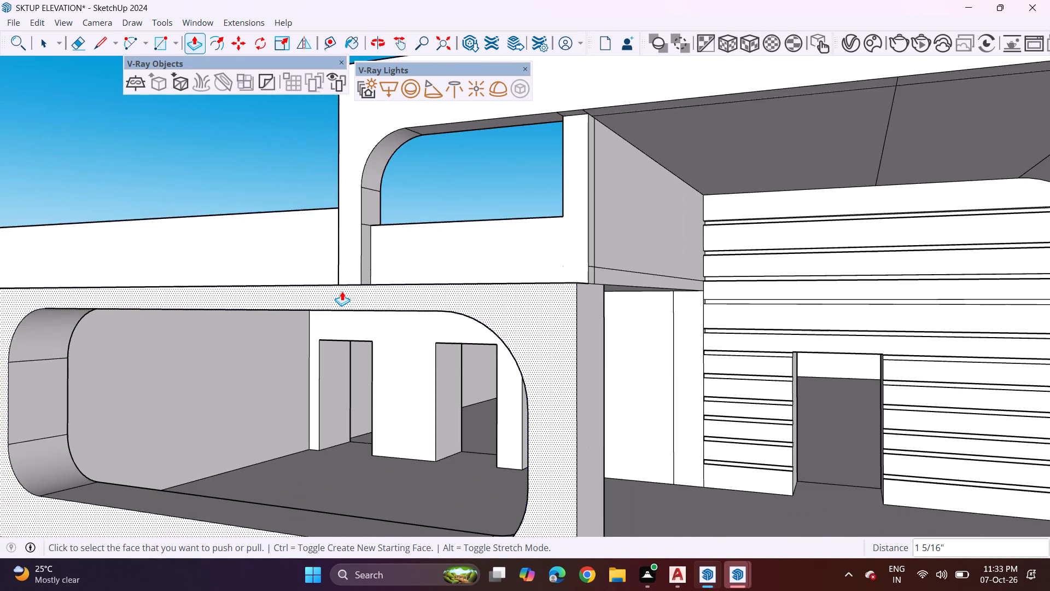
scroll(342, 291, down, 3)
scroll(284, 272, down, 4)
middle_drag(261, 265, 446, 267)
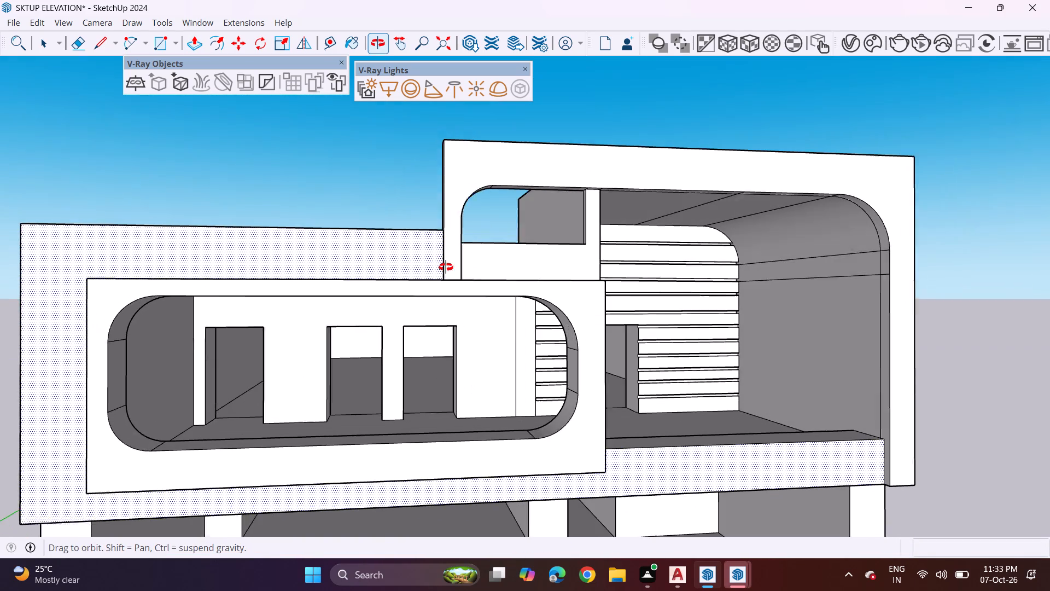
middle_drag(446, 267, 449, 268)
middle_drag(366, 265, 353, 375)
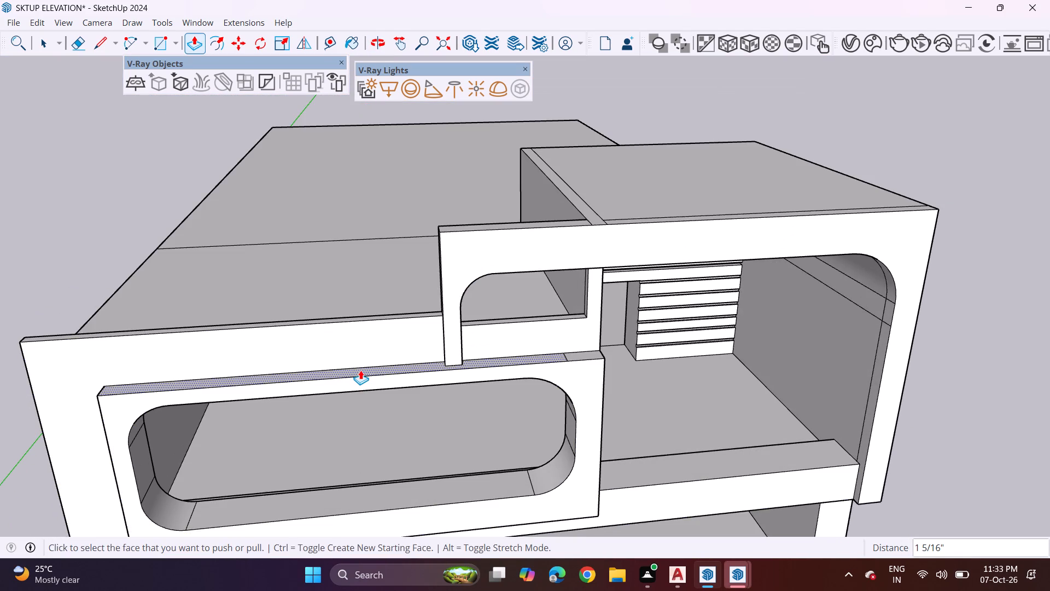
click(360, 370)
click(362, 364)
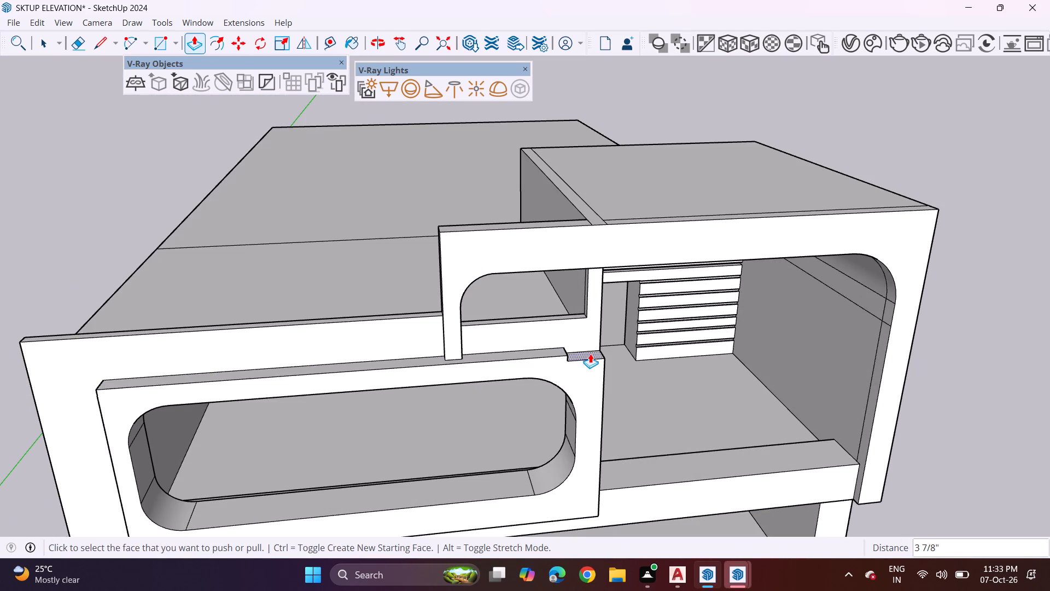
double_click(590, 354)
Push/Pull the ground slab's front edge face by 2 3/4" to line up with the upper floor's front.
scroll(581, 391, down, 2)
middle_drag(581, 392, 557, 305)
scroll(557, 305, down, 3)
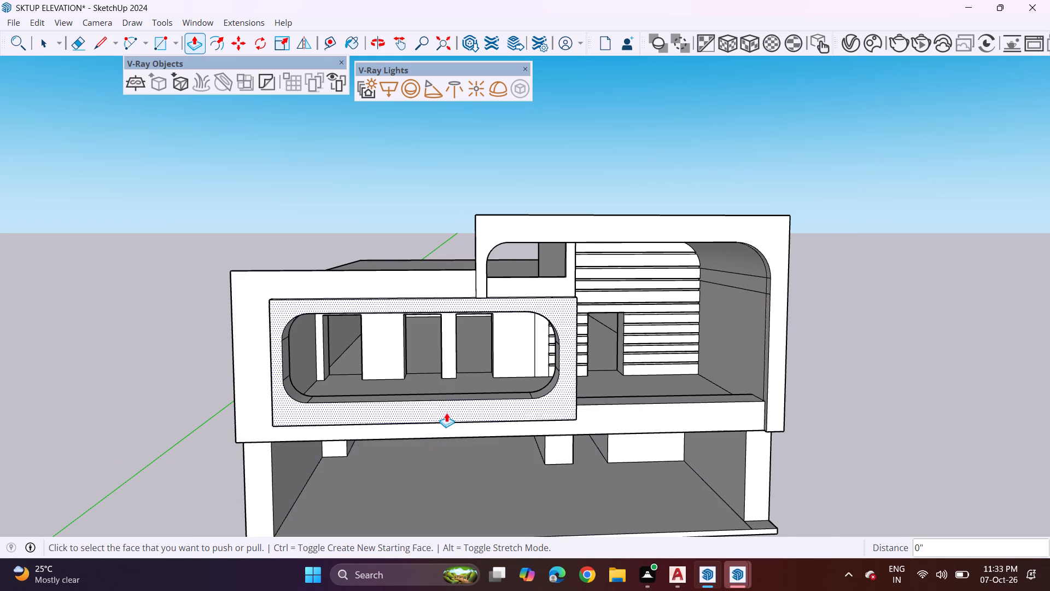
middle_drag(446, 413, 429, 398)
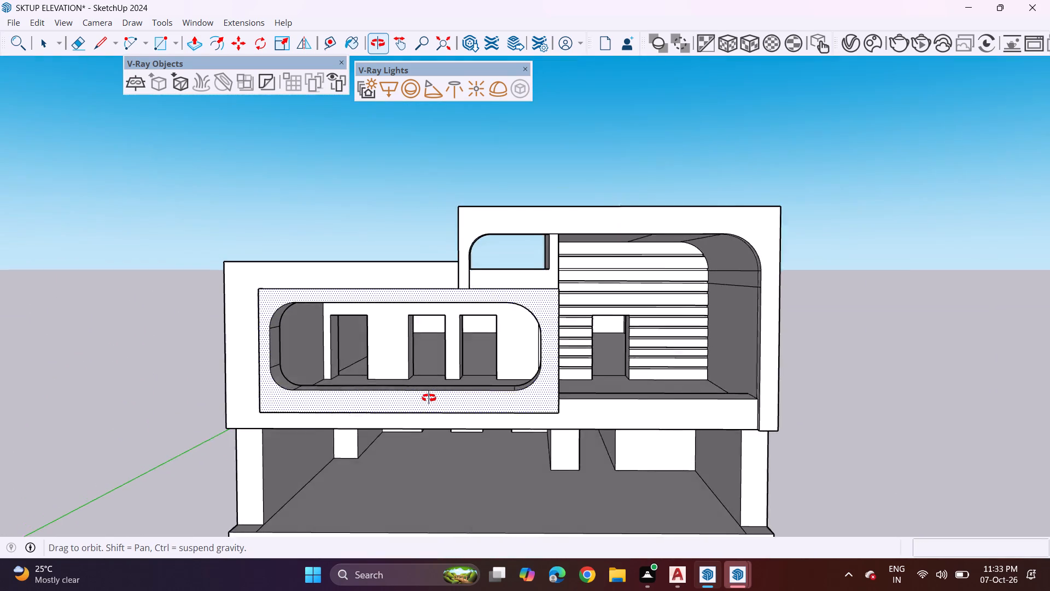
middle_drag(429, 398, 436, 386)
scroll(432, 381, down, 4)
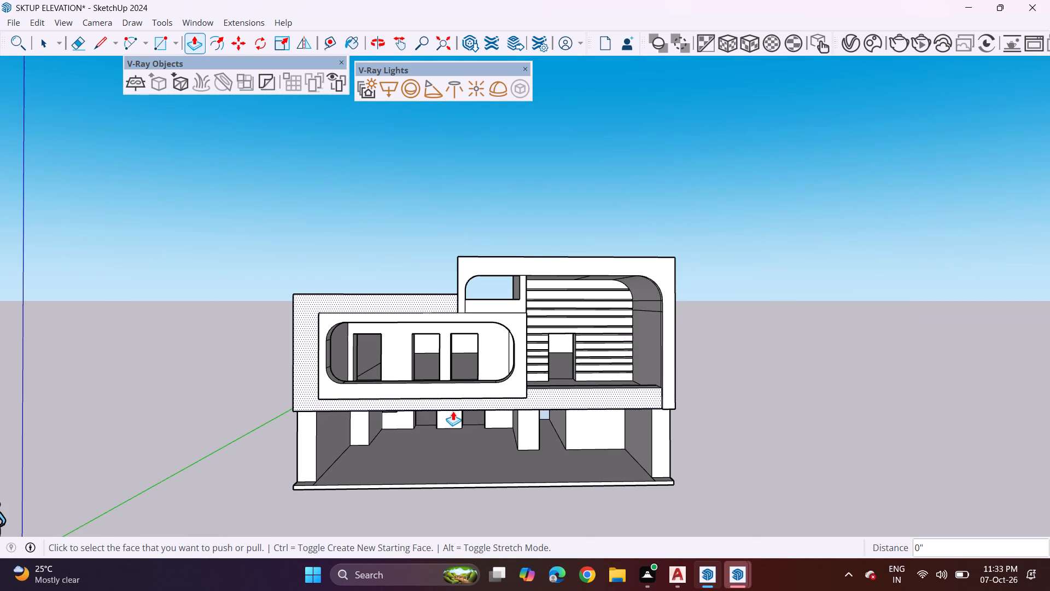
middle_drag(593, 459, 533, 434)
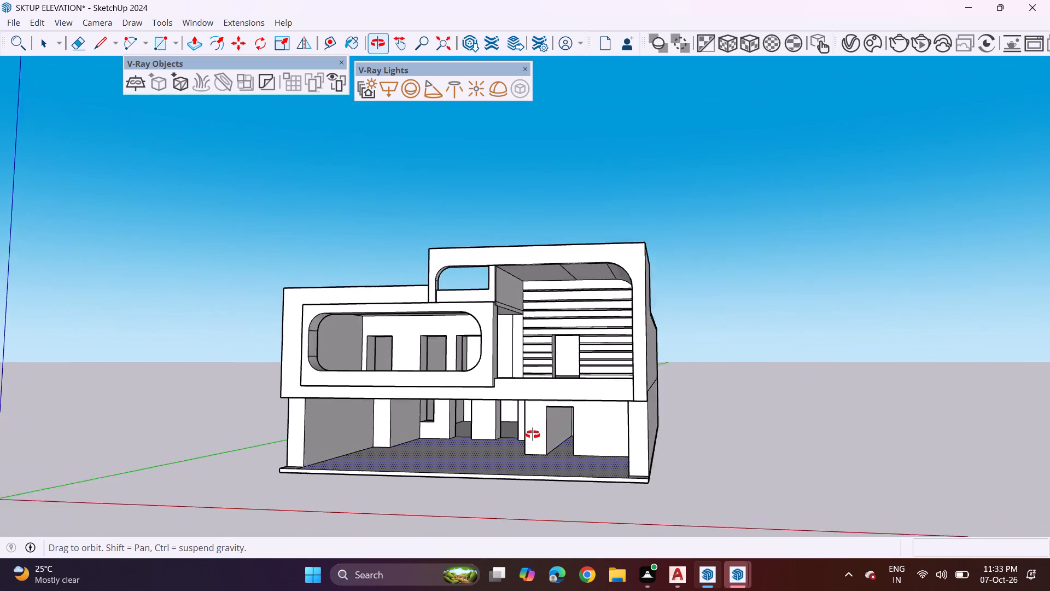
middle_drag(533, 434, 549, 451)
middle_drag(559, 479, 327, 438)
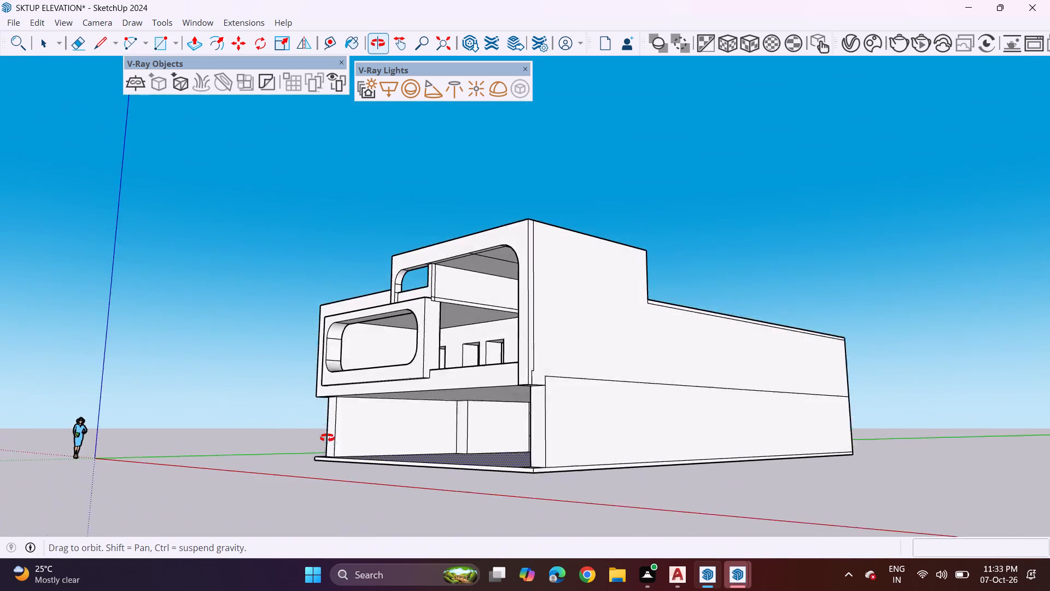
middle_drag(327, 438, 289, 450)
scroll(465, 489, up, 4)
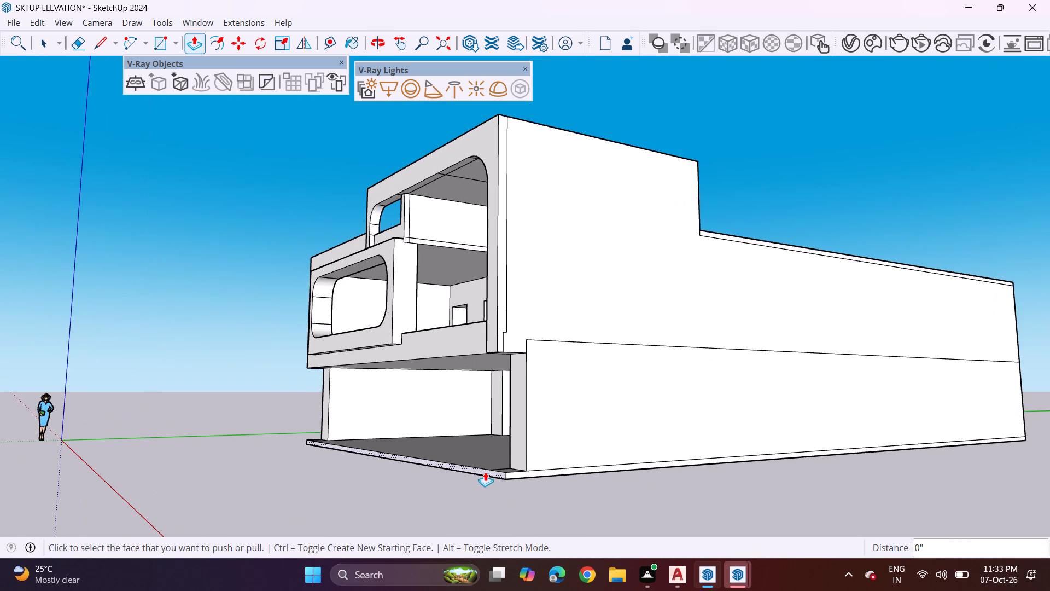
click(485, 472)
click(459, 347)
middle_drag(376, 471, 462, 519)
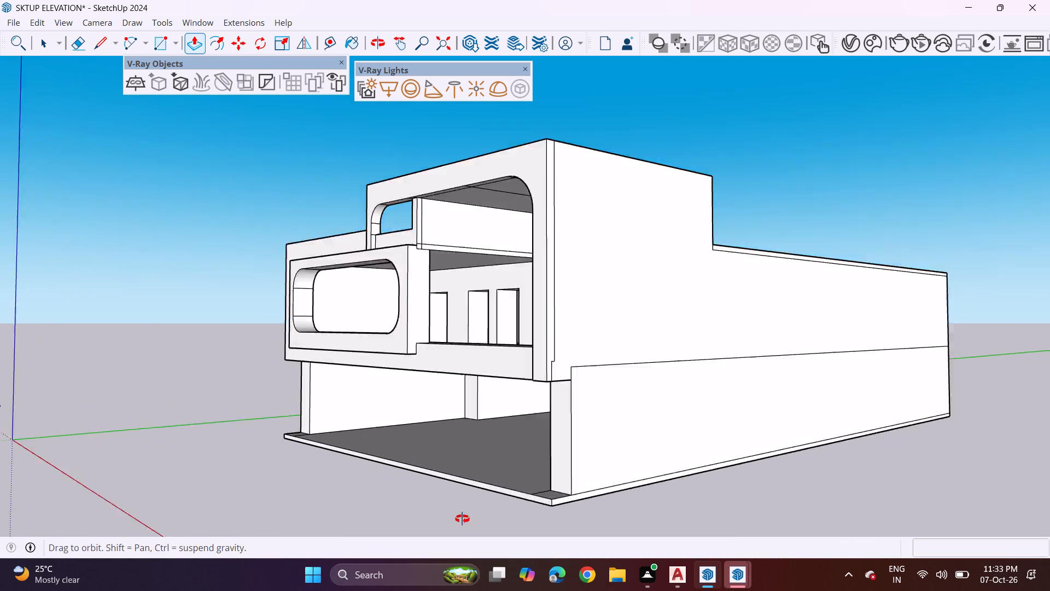
middle_drag(462, 519, 652, 487)
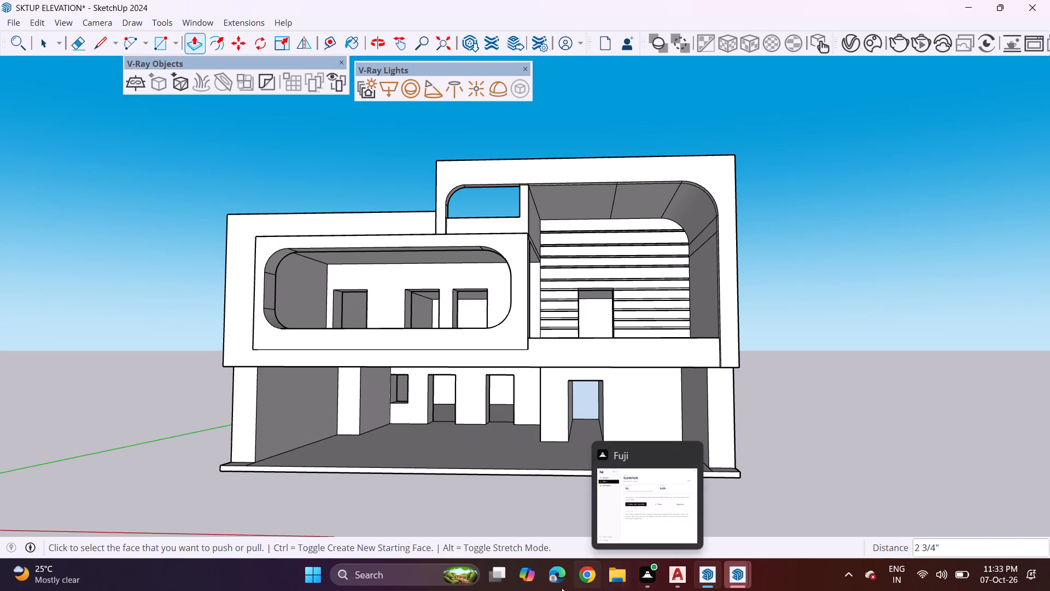
Switch to Chrome, search Google for "3d warehouse" and open the 3D Warehouse website.
click(592, 571)
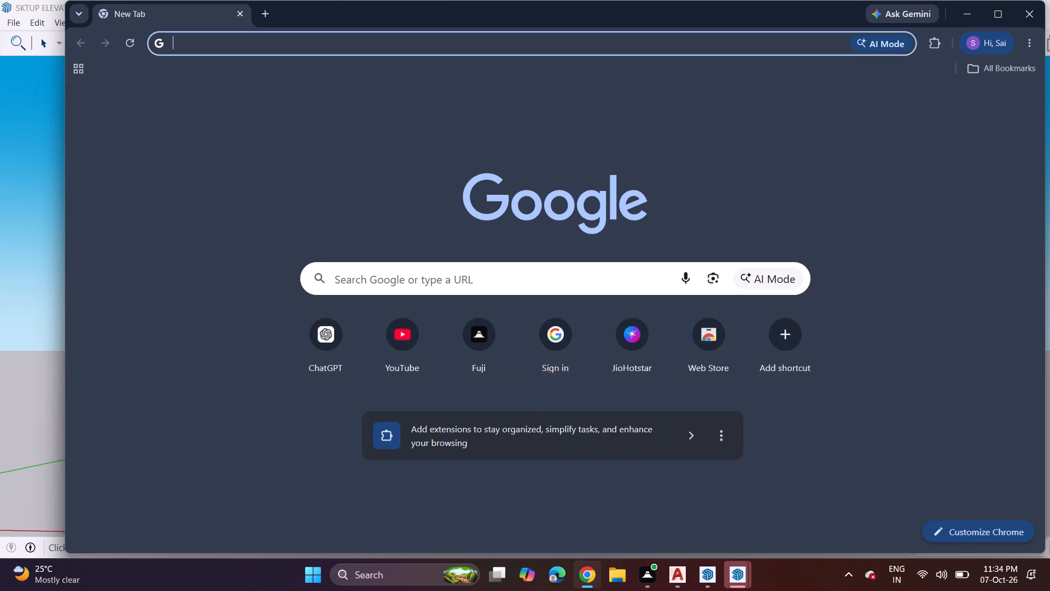
click(522, 273)
text(3d)
click(529, 349)
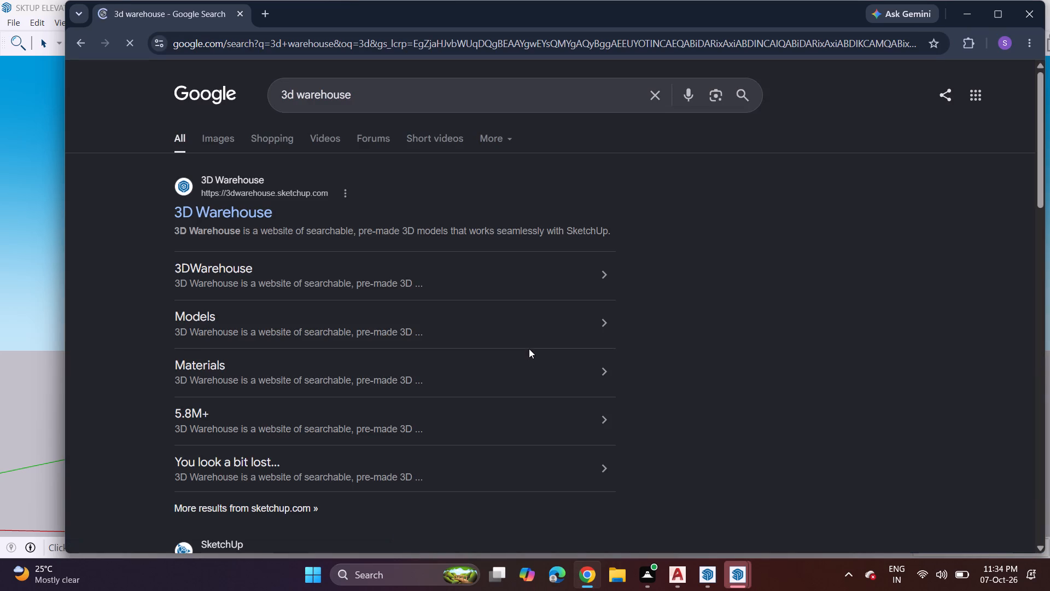
click(241, 211)
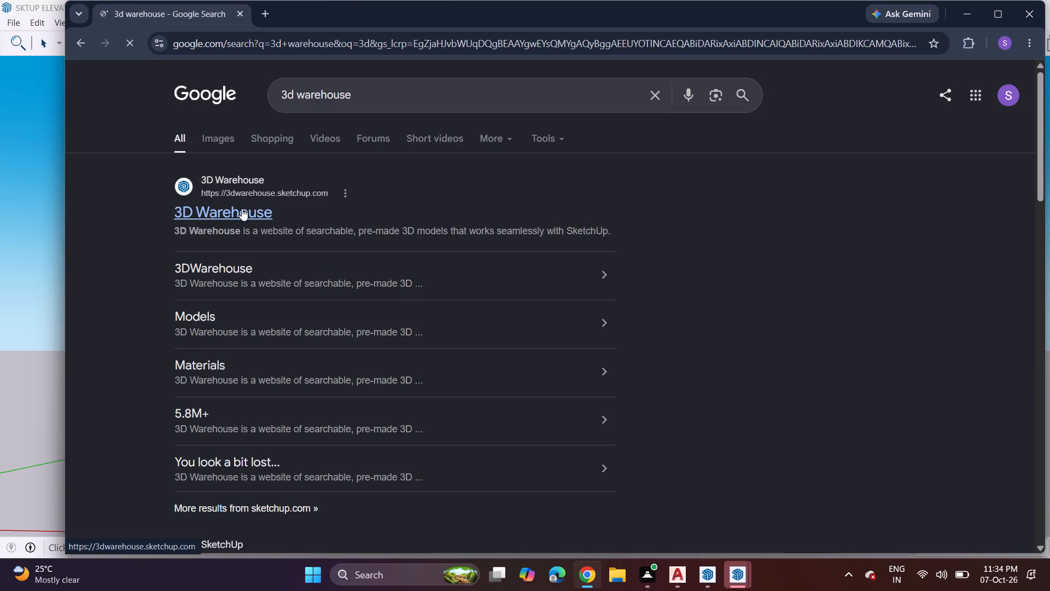
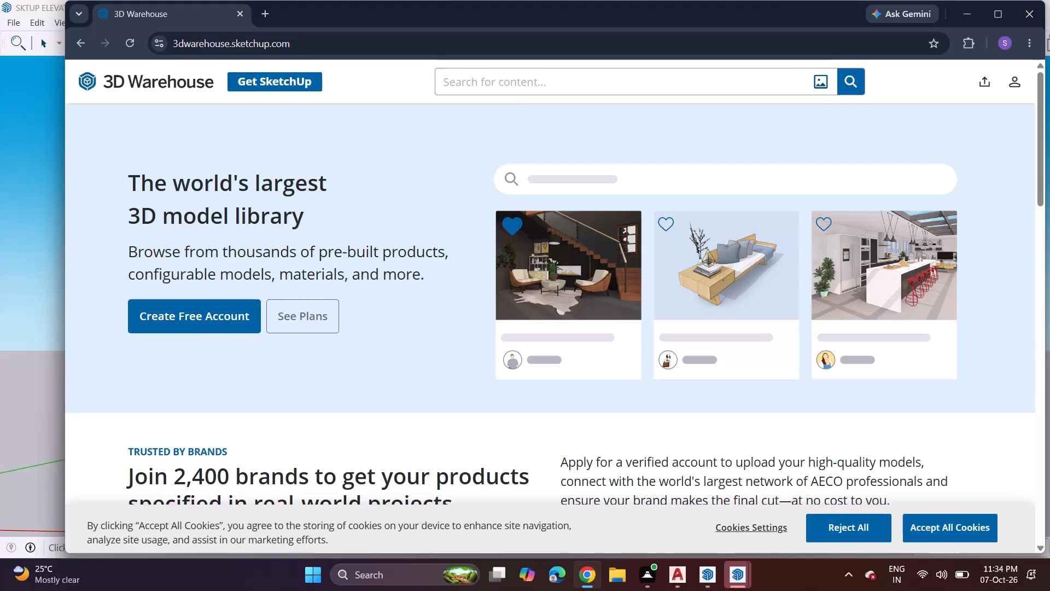
Search the 3D Warehouse model library for doors.
text(doo)
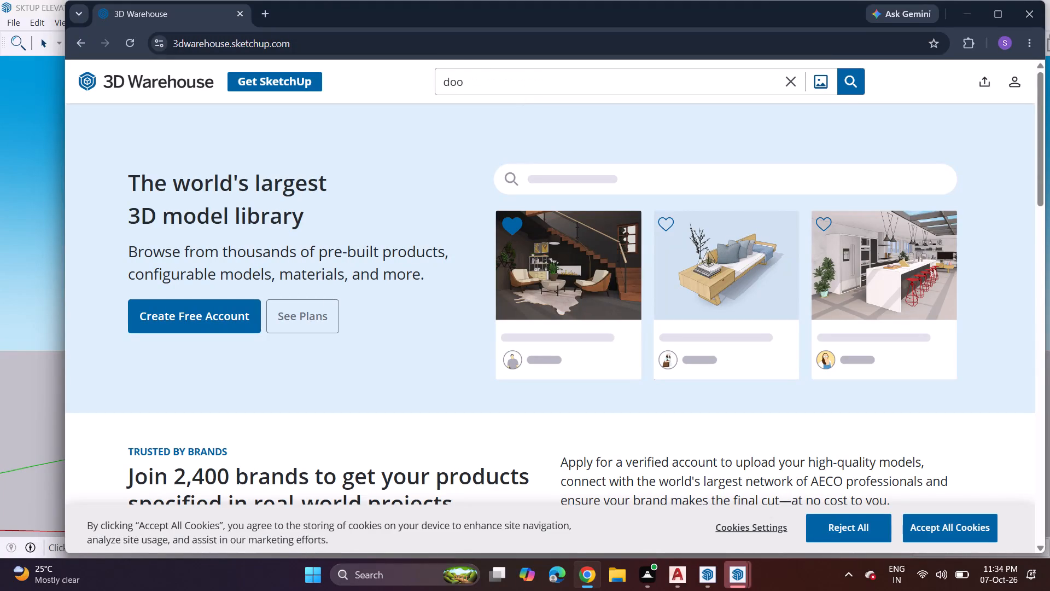
key(r)
key(s)
key(Return)
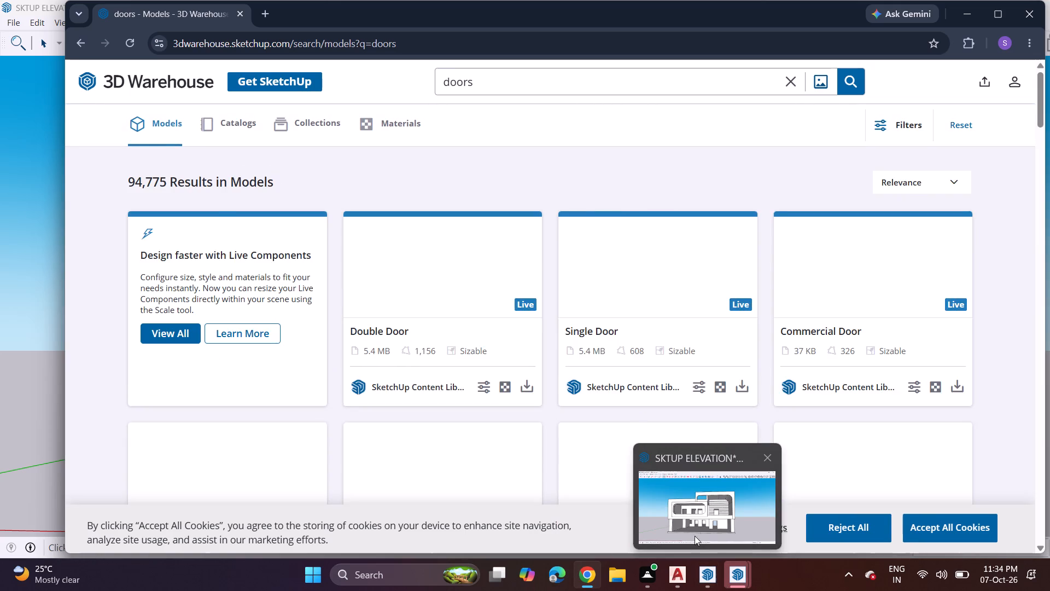
Switch back to SketchUp with the SKTUP ELEVATION house model.
click(695, 524)
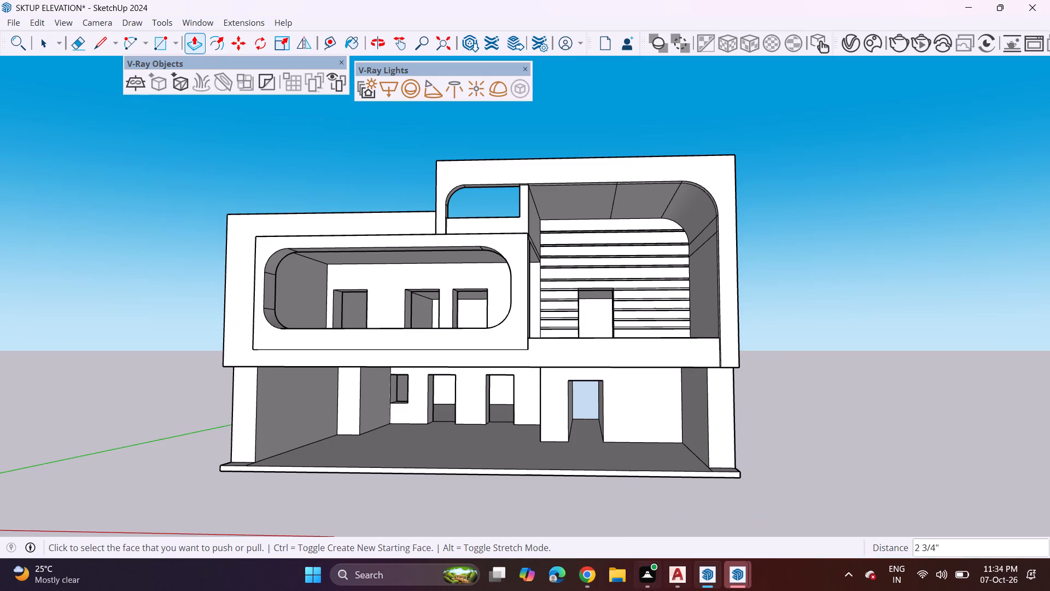
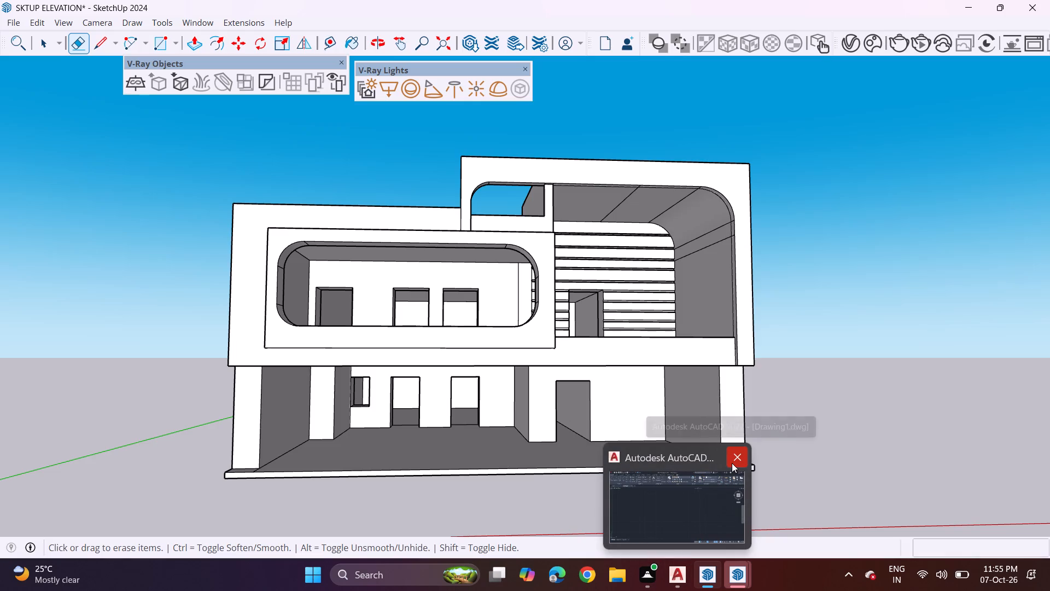
Close the open AutoCAD drawing window.
click(732, 463)
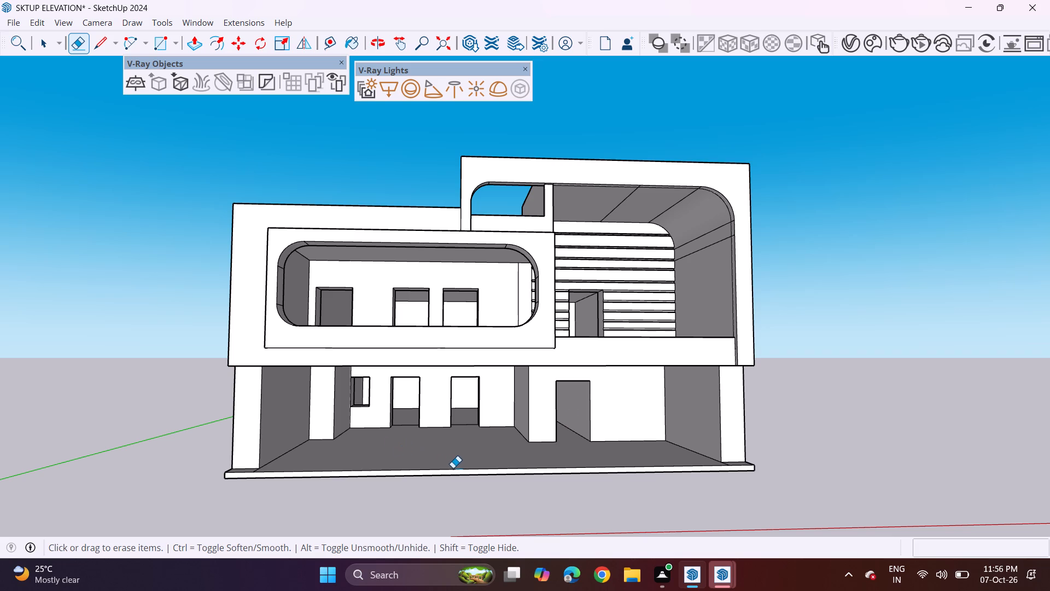
Push/Pull the front edge face of the ground-floor base slab outward about 5' 6 7/16" beyond the columns.
middle_drag(438, 436, 518, 451)
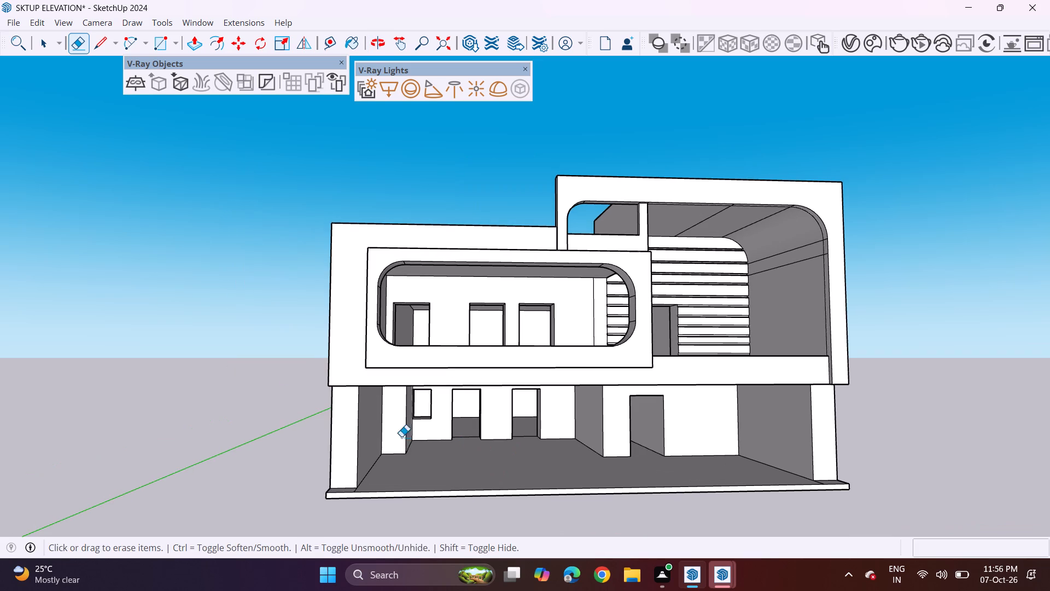
click(36, 51)
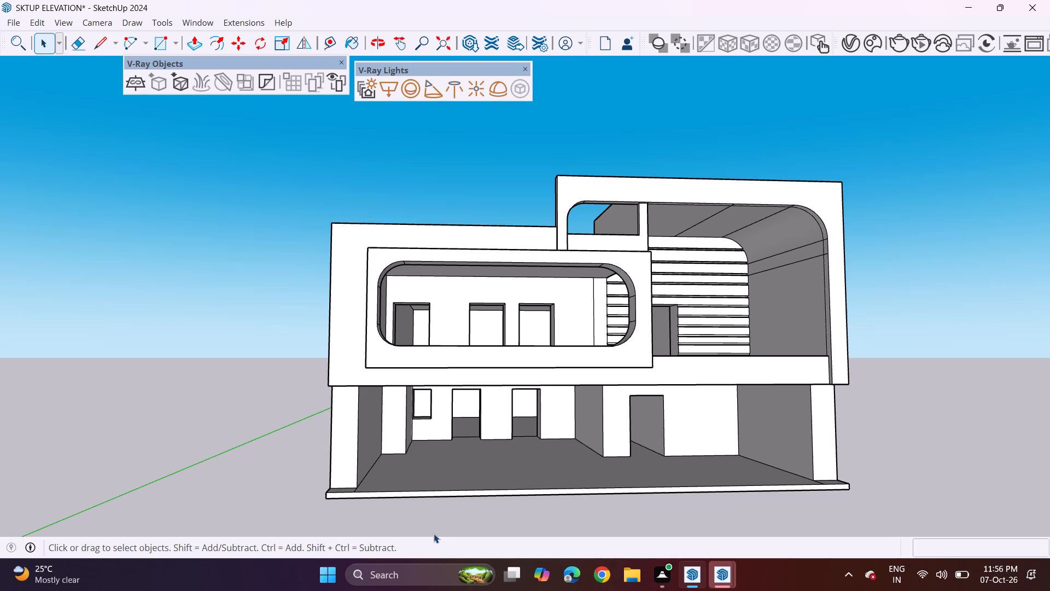
middle_drag(425, 491, 386, 476)
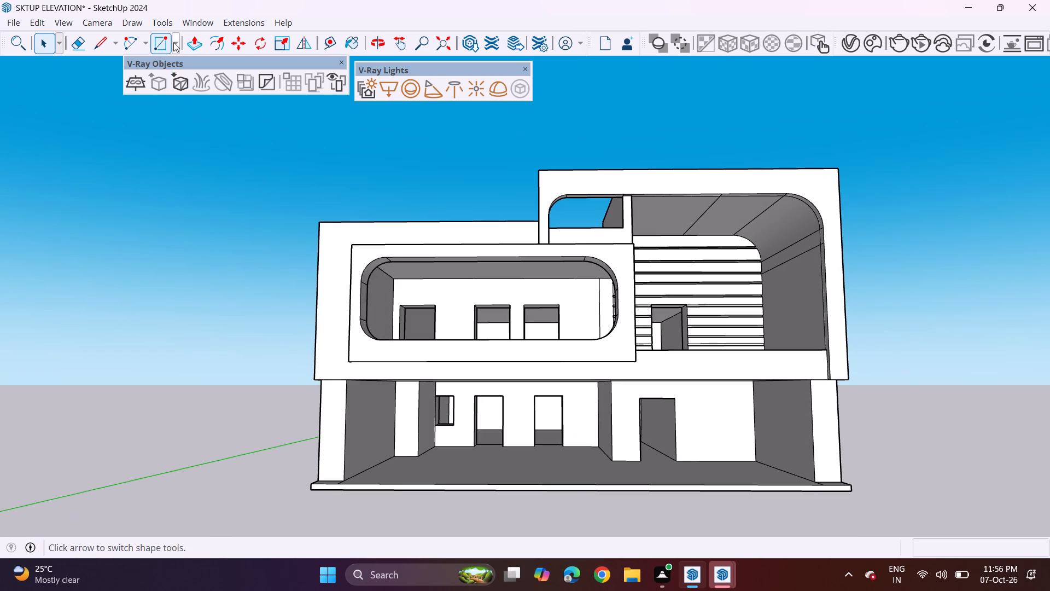
click(189, 41)
middle_drag(821, 515, 452, 475)
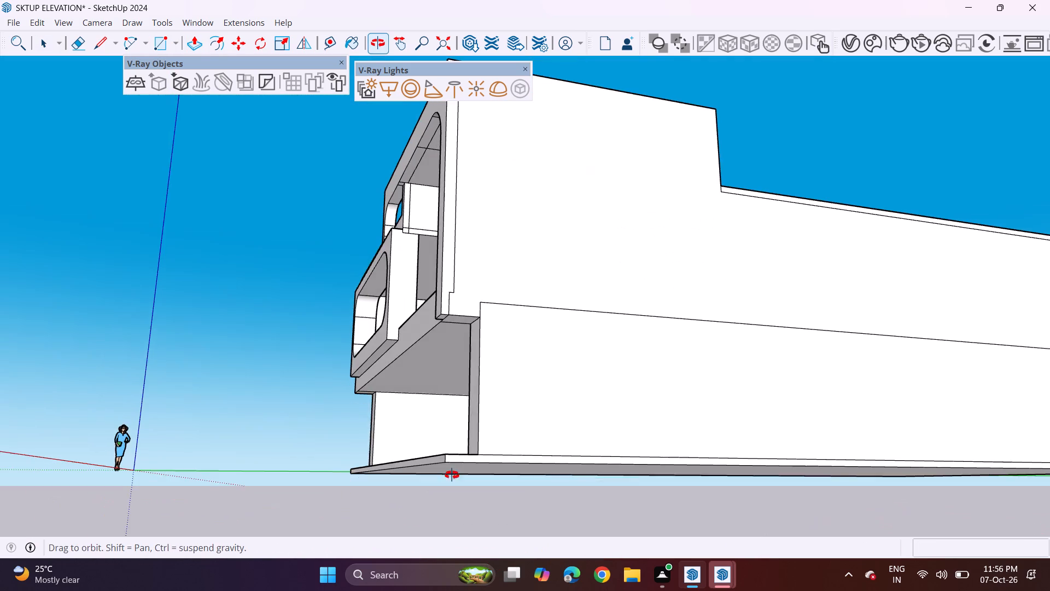
middle_drag(452, 475, 448, 476)
click(427, 462)
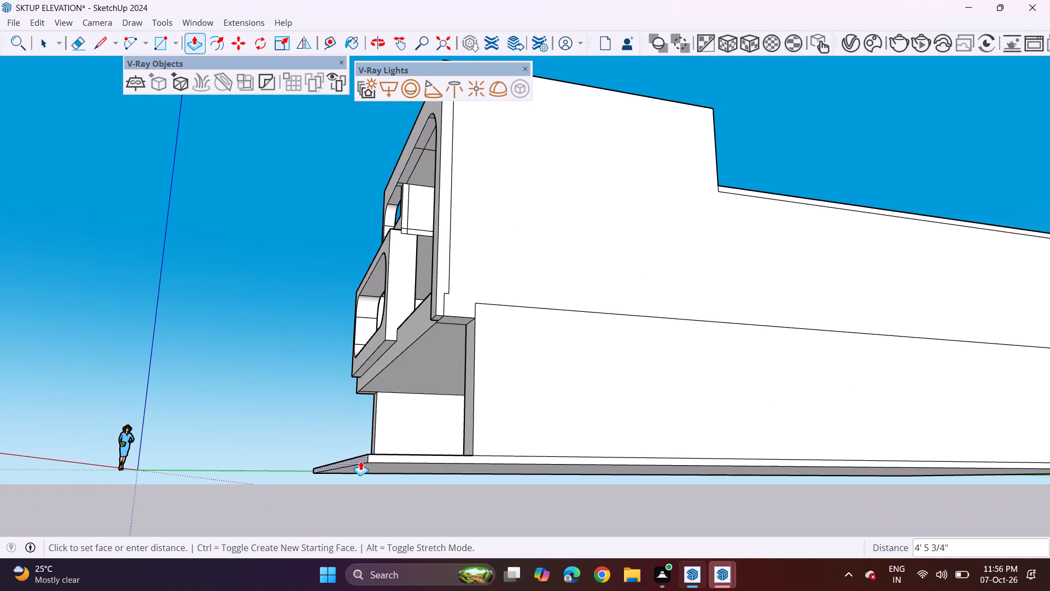
scroll(360, 461, down, 2)
middle_drag(359, 461, 407, 482)
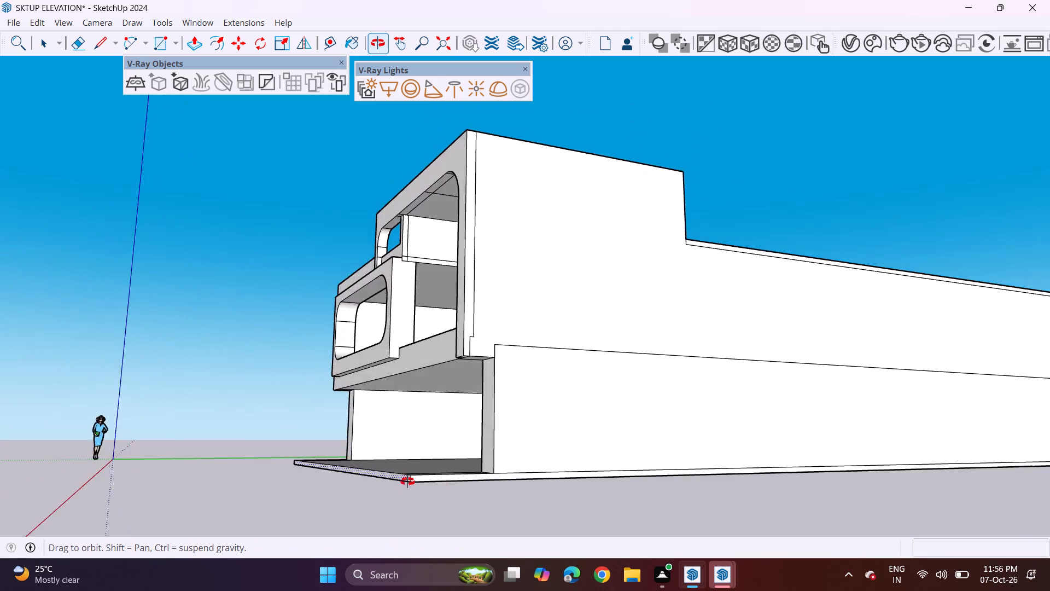
middle_drag(407, 482, 441, 519)
click(426, 520)
Examine the extended base slab and the front elevation's openings on both floors from several angles.
middle_drag(374, 477, 404, 485)
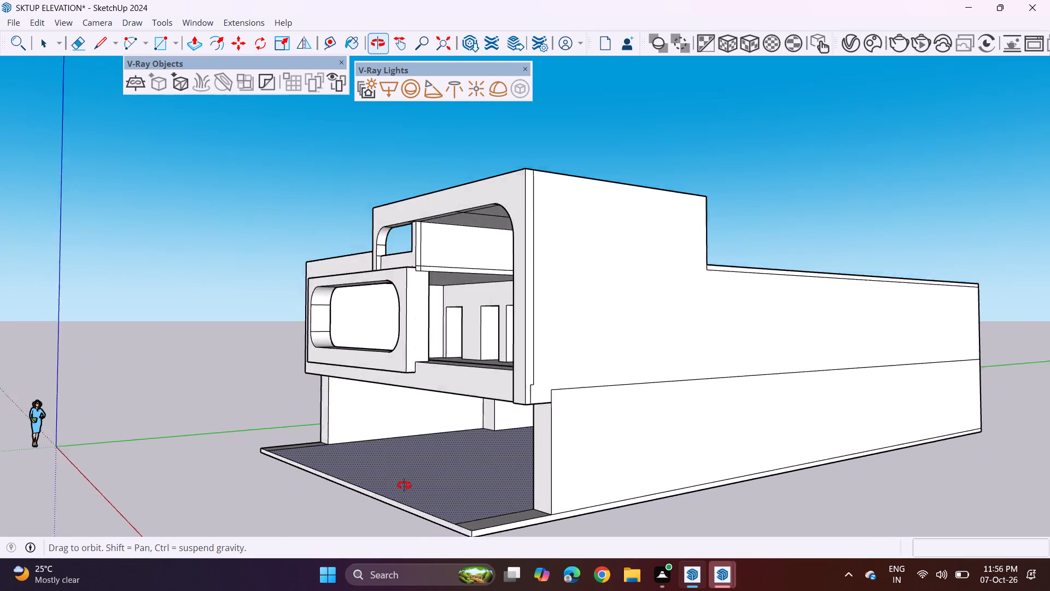
middle_drag(404, 485, 633, 474)
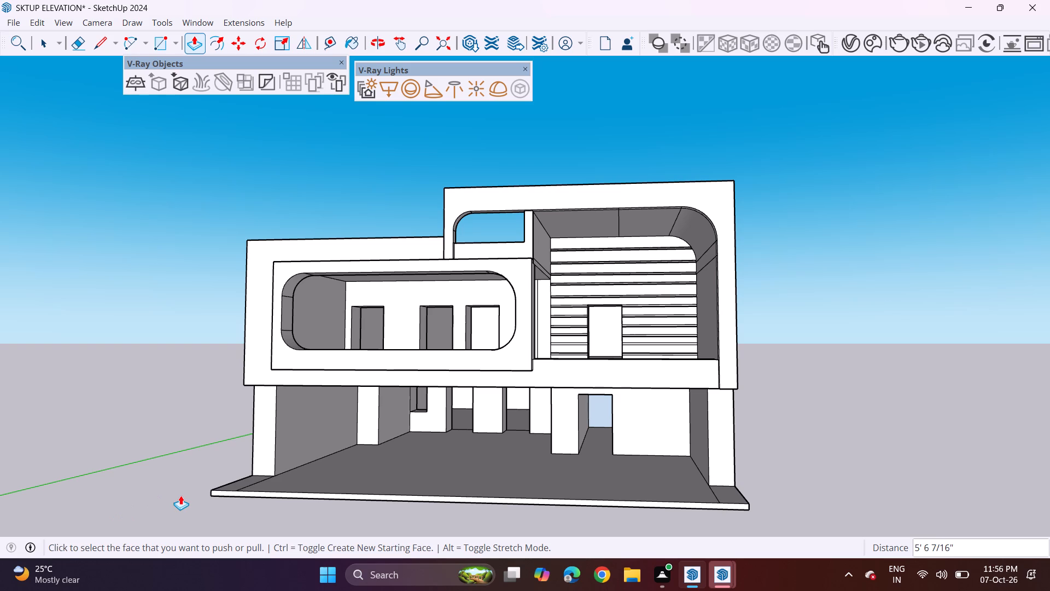
middle_drag(246, 484, 326, 467)
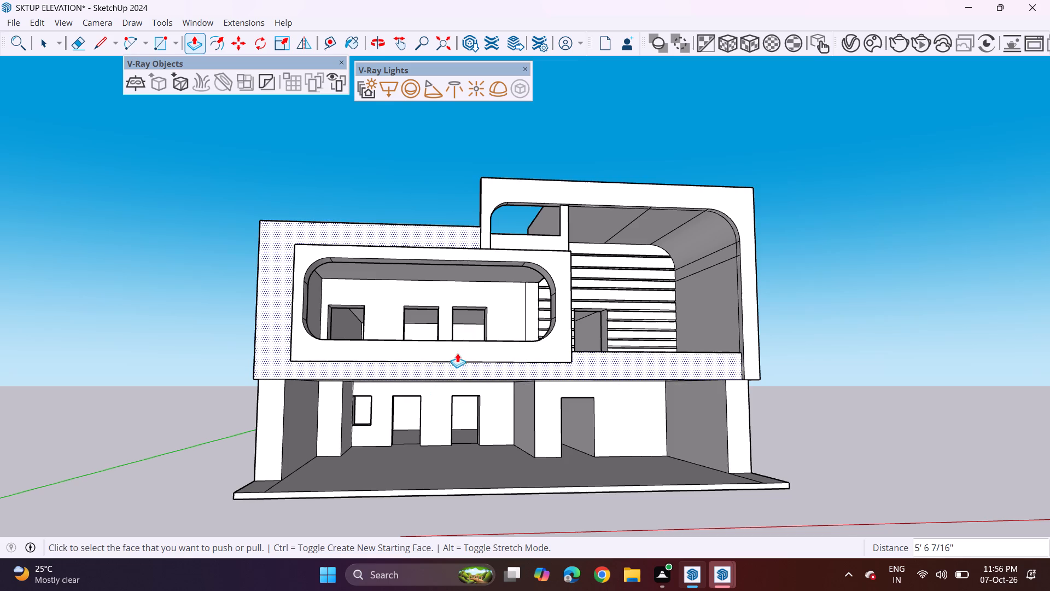
middle_drag(589, 341, 476, 406)
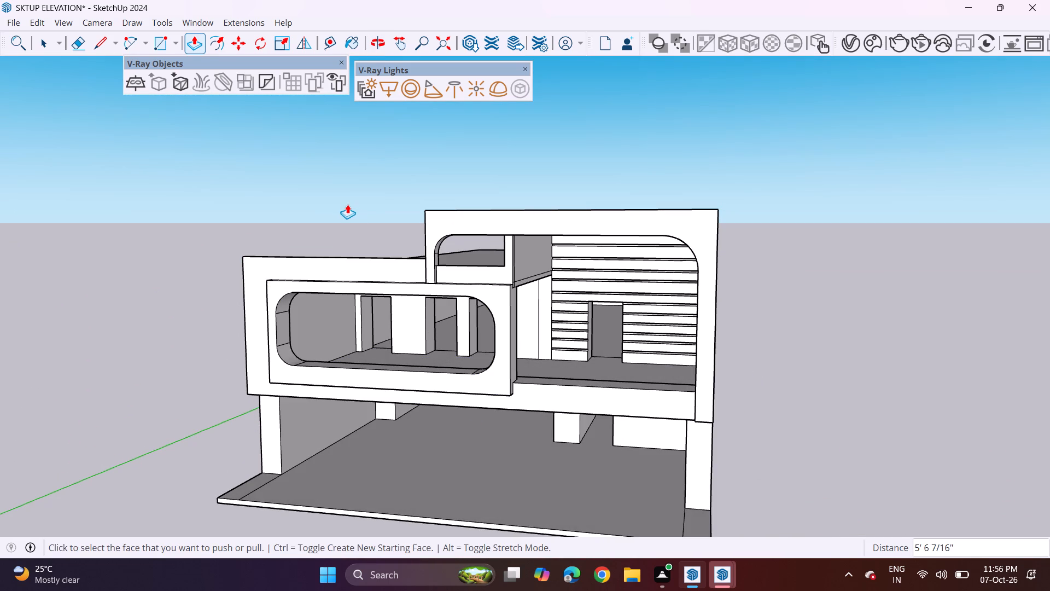
middle_drag(325, 251, 400, 223)
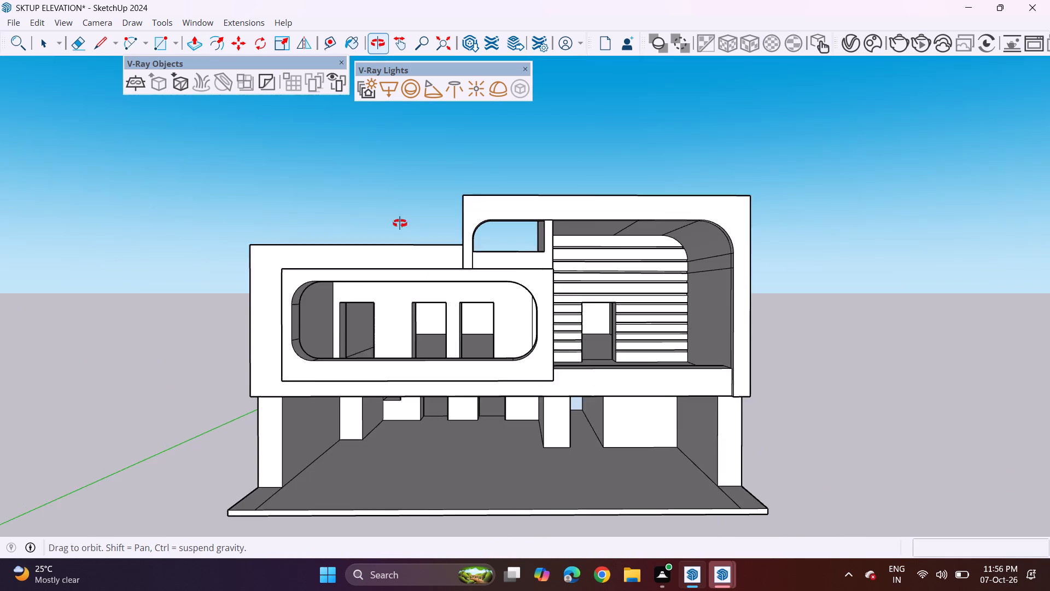
middle_drag(400, 223, 405, 220)
scroll(406, 246, down, 3)
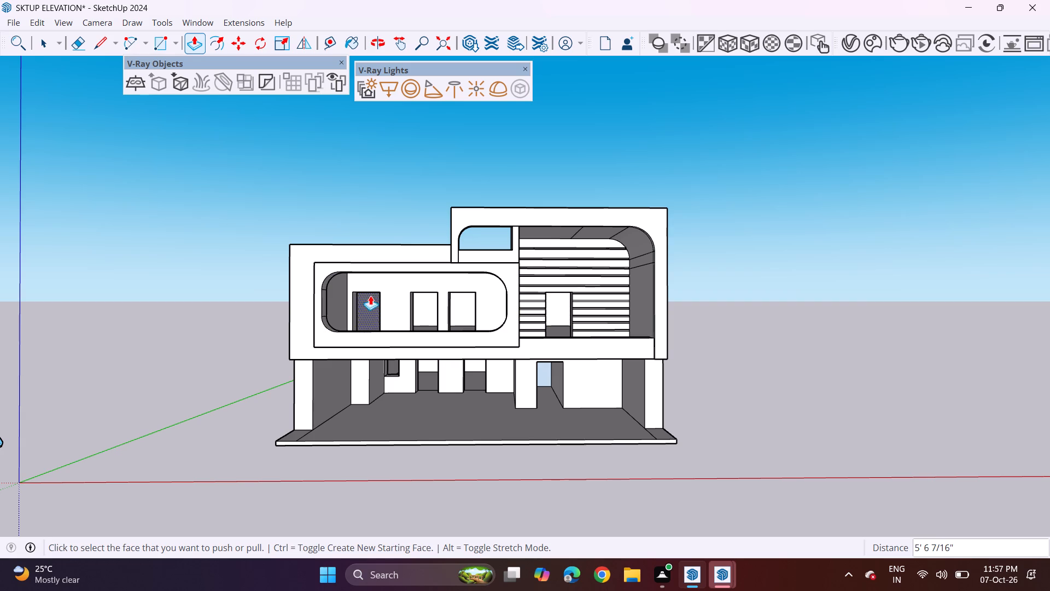
Open the model import and browse the Downloads folder for a door component to bring into the house model.
click(2, 26)
click(9, 25)
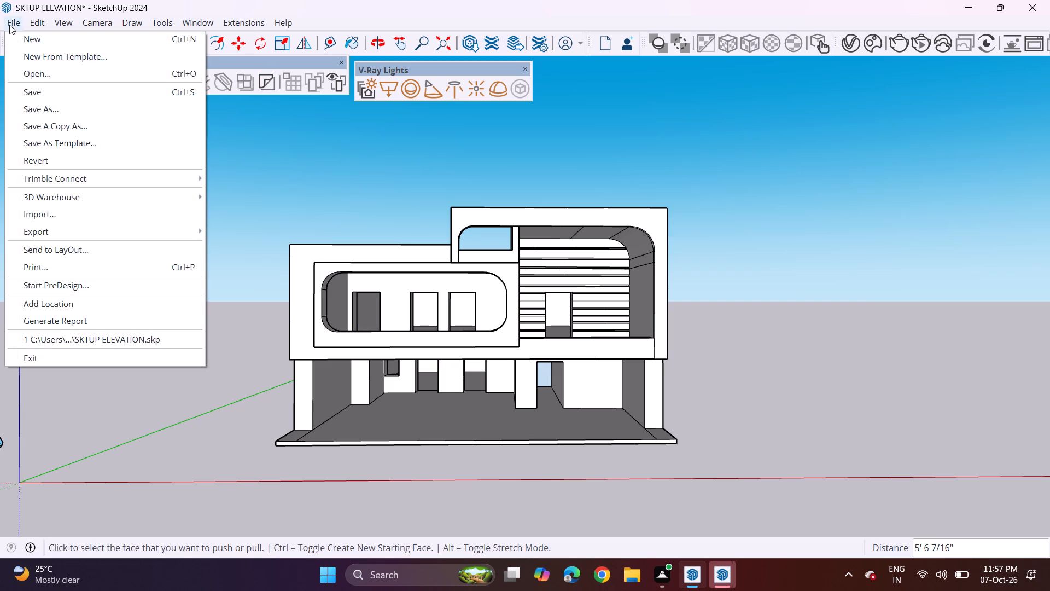
click(49, 212)
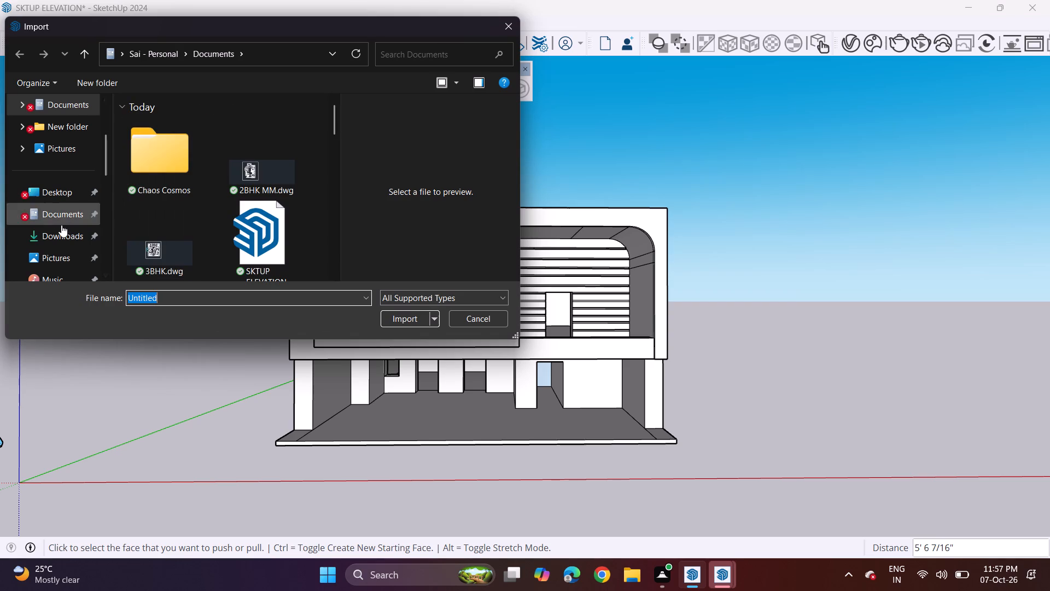
click(63, 236)
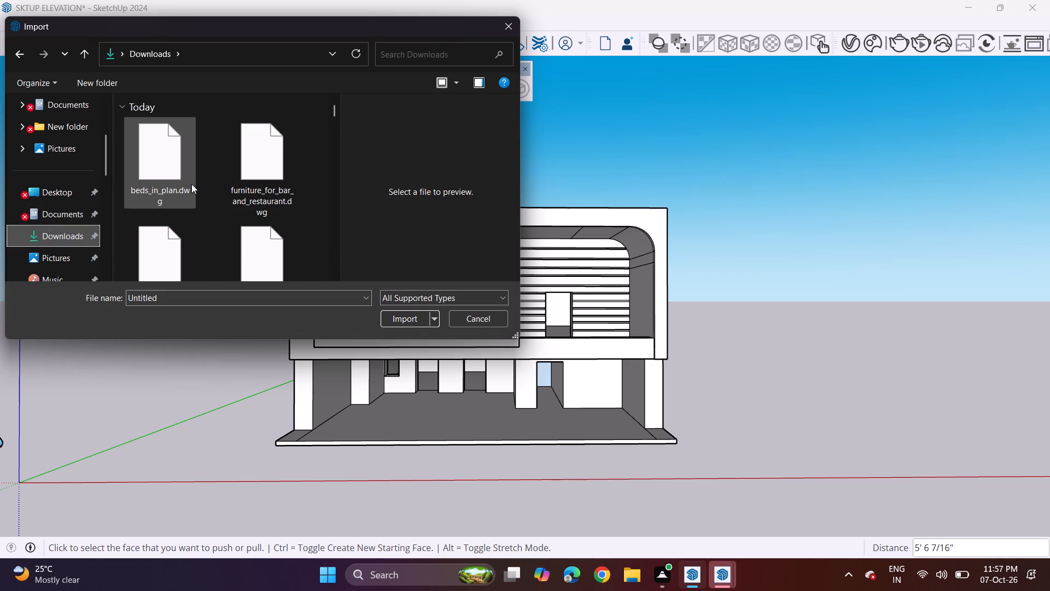
scroll(200, 186, down, 7)
scroll(200, 190, up, 4)
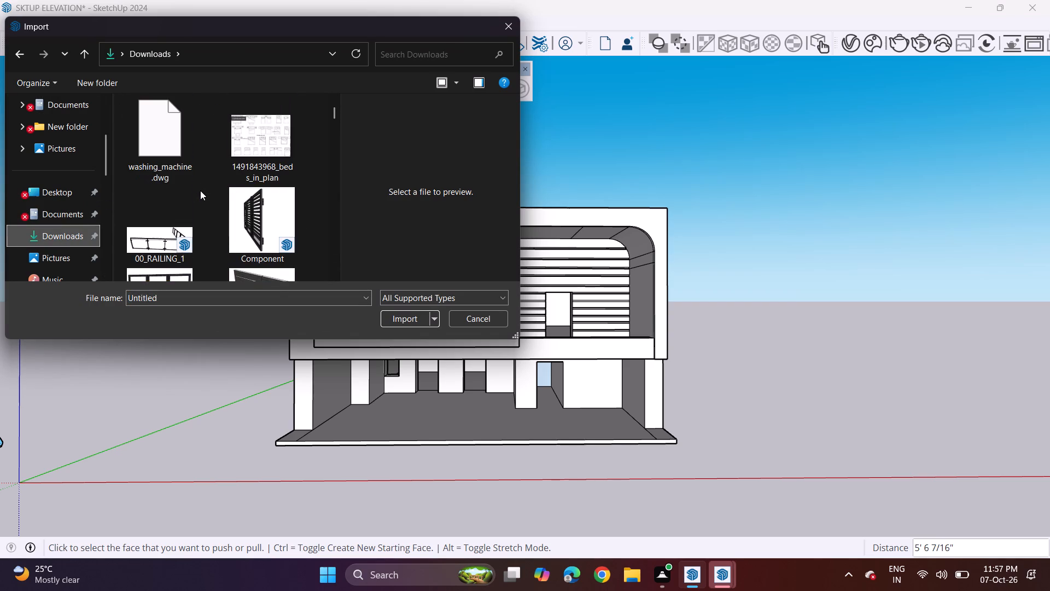
scroll(200, 190, down, 2)
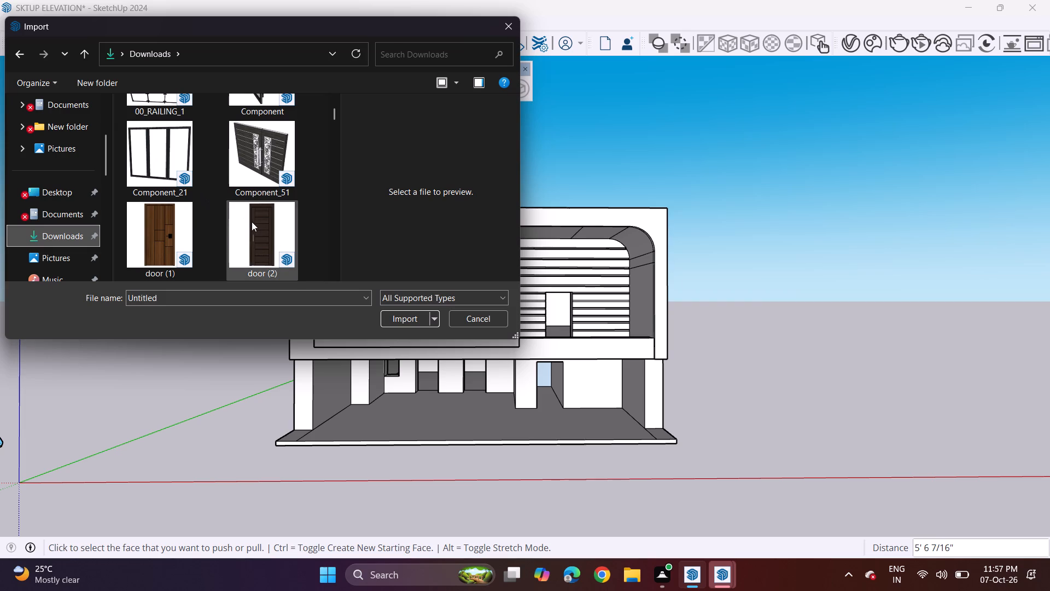
scroll(248, 224, down, 4)
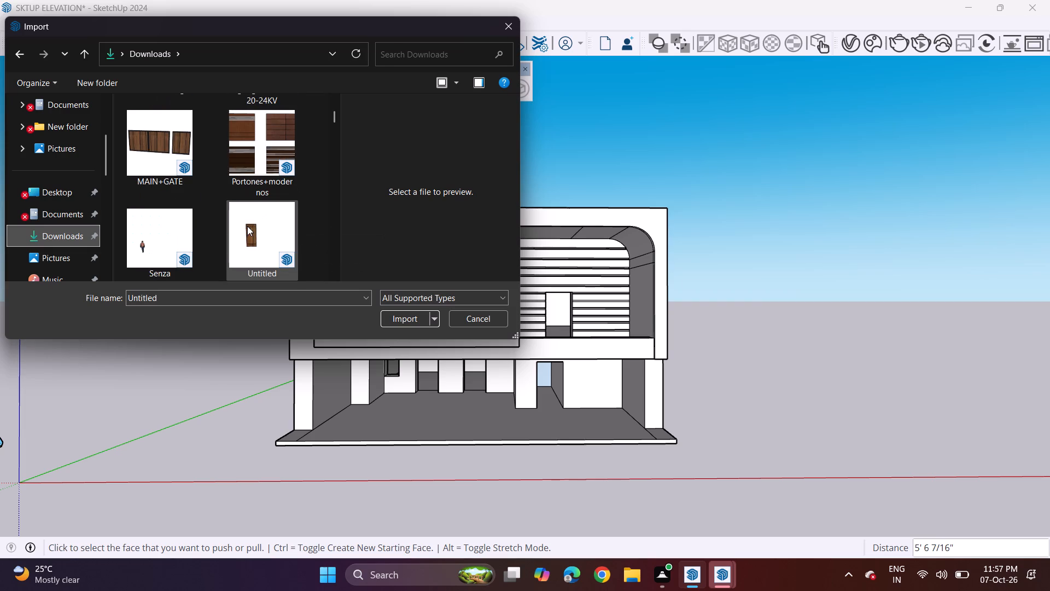
scroll(247, 226, up, 4)
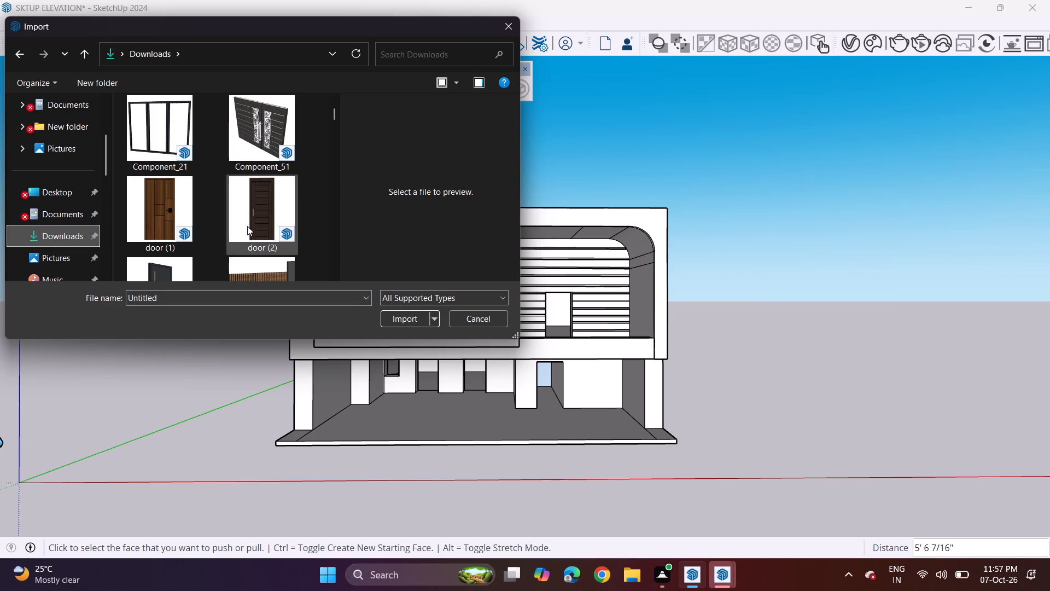
scroll(247, 226, up, 2)
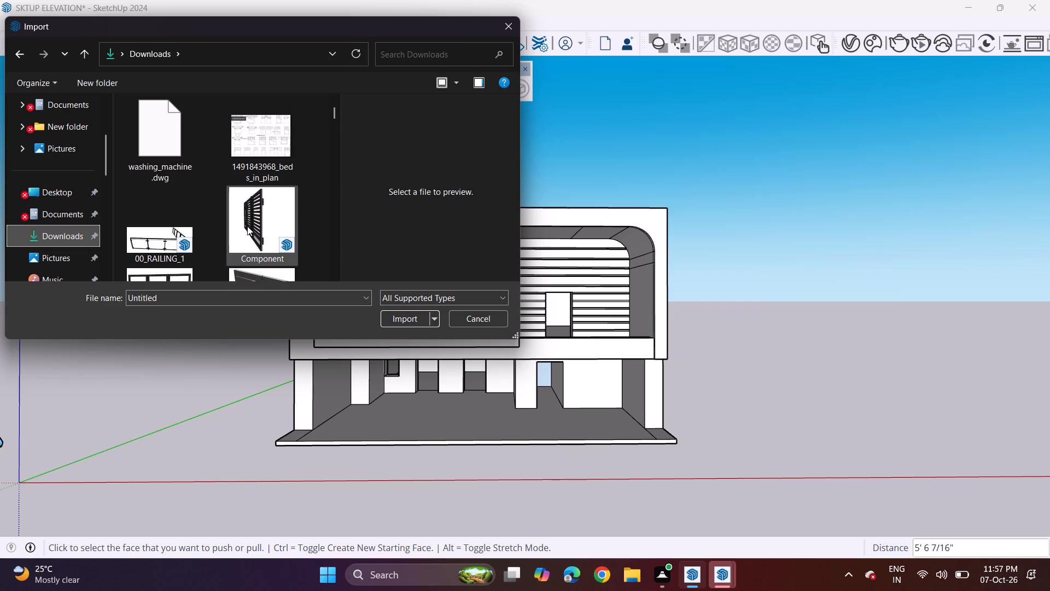
scroll(247, 226, down, 1)
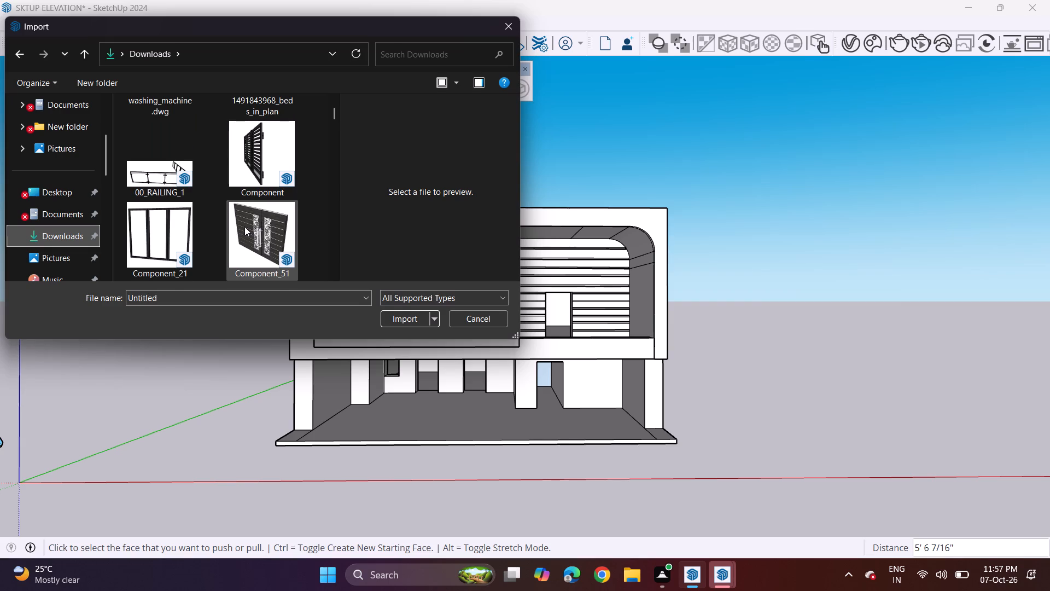
scroll(244, 227, down, 2)
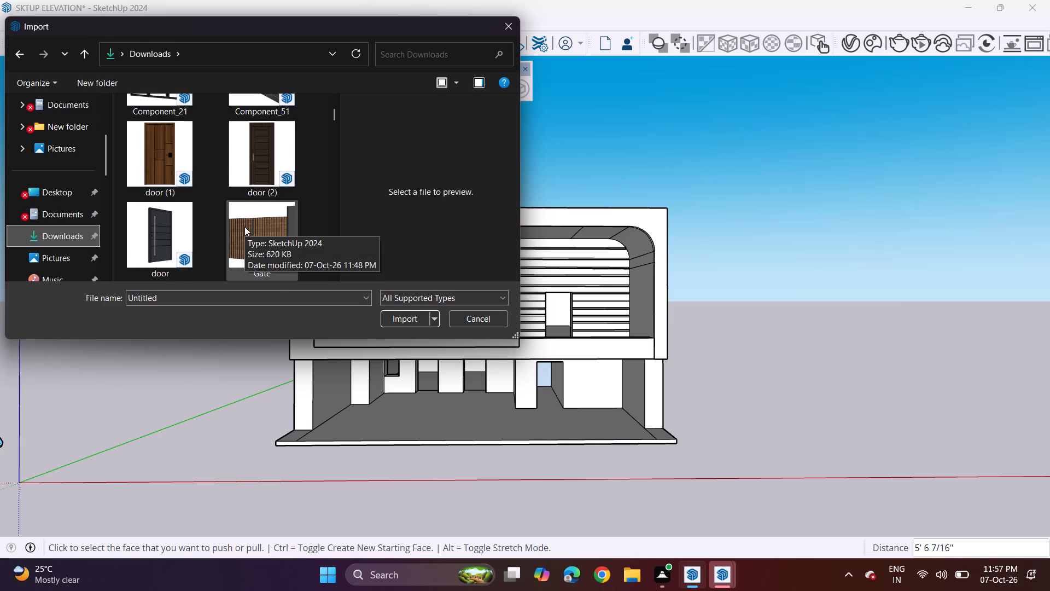
scroll(244, 227, down, 1)
scroll(244, 227, up, 1)
scroll(244, 227, down, 1)
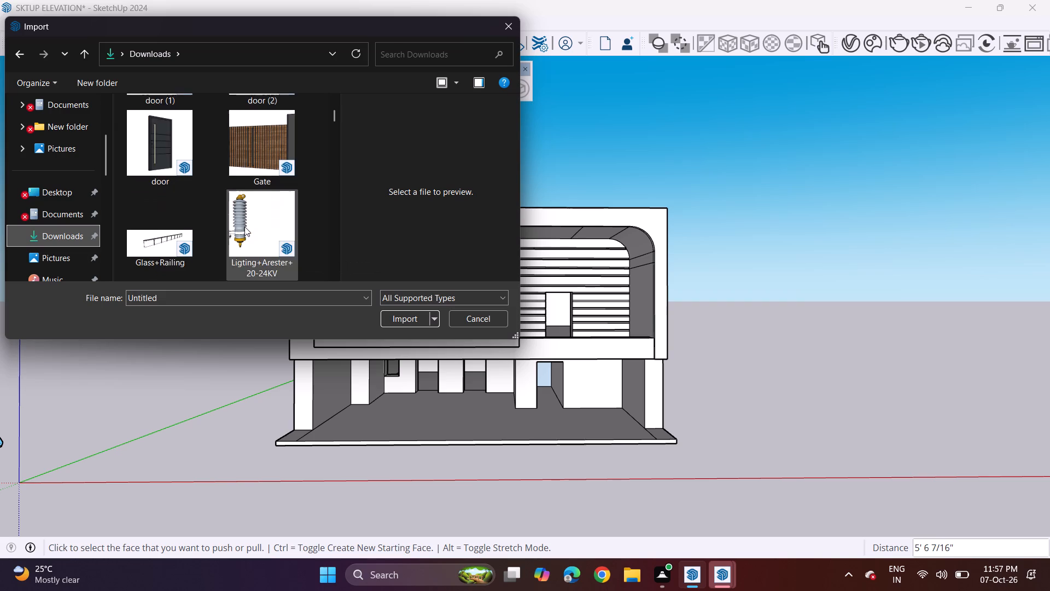
scroll(244, 227, up, 1)
scroll(244, 227, down, 1)
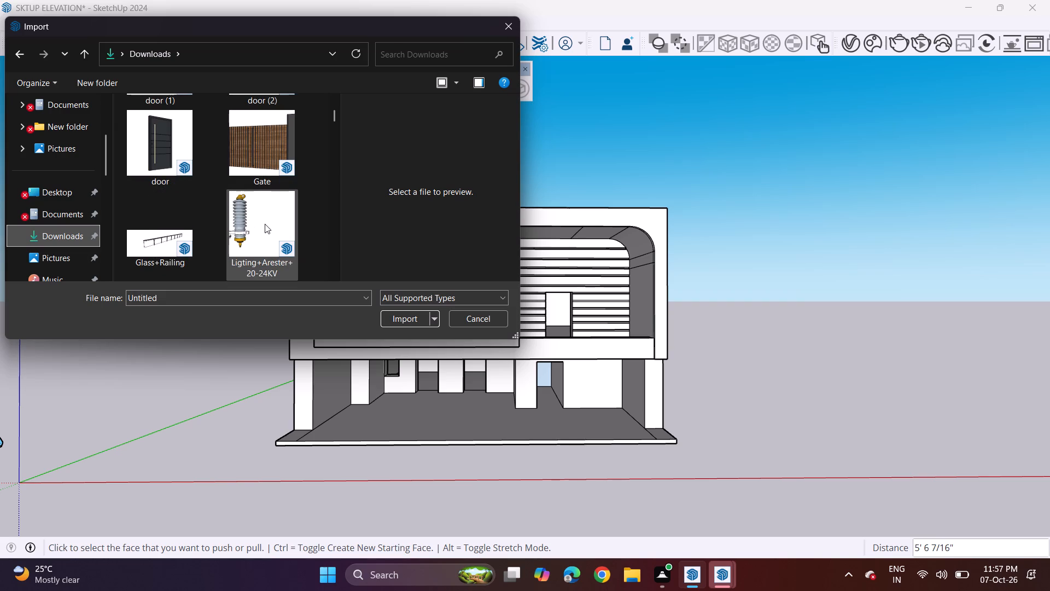
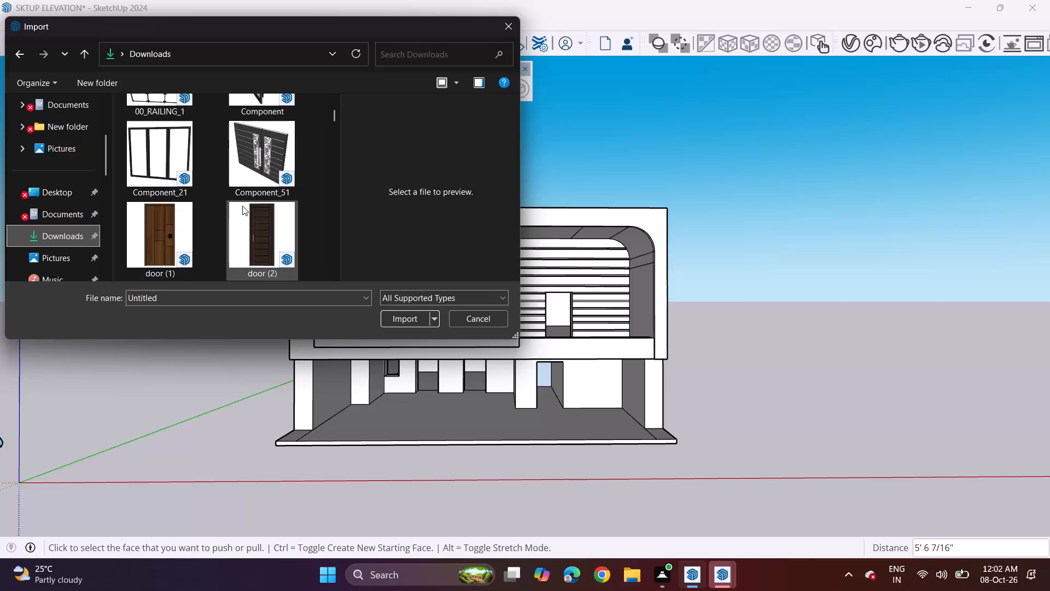
Import the "door (1)" model from Downloads and place it at the sill of the upper-floor front cutout.
scroll(242, 206, down, 5)
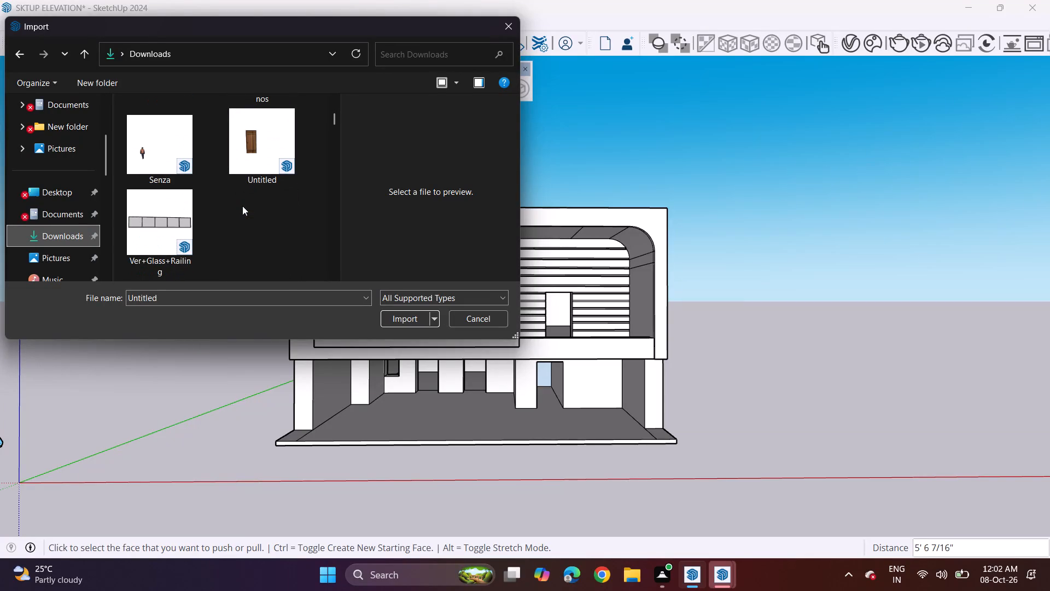
scroll(242, 206, down, 2)
scroll(242, 206, up, 5)
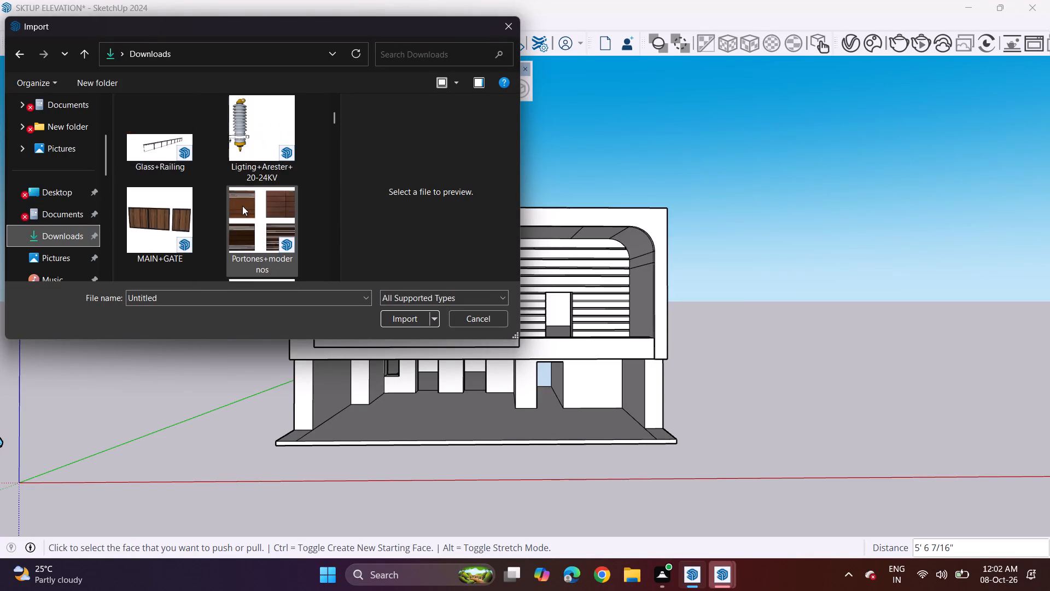
scroll(232, 219, up, 2)
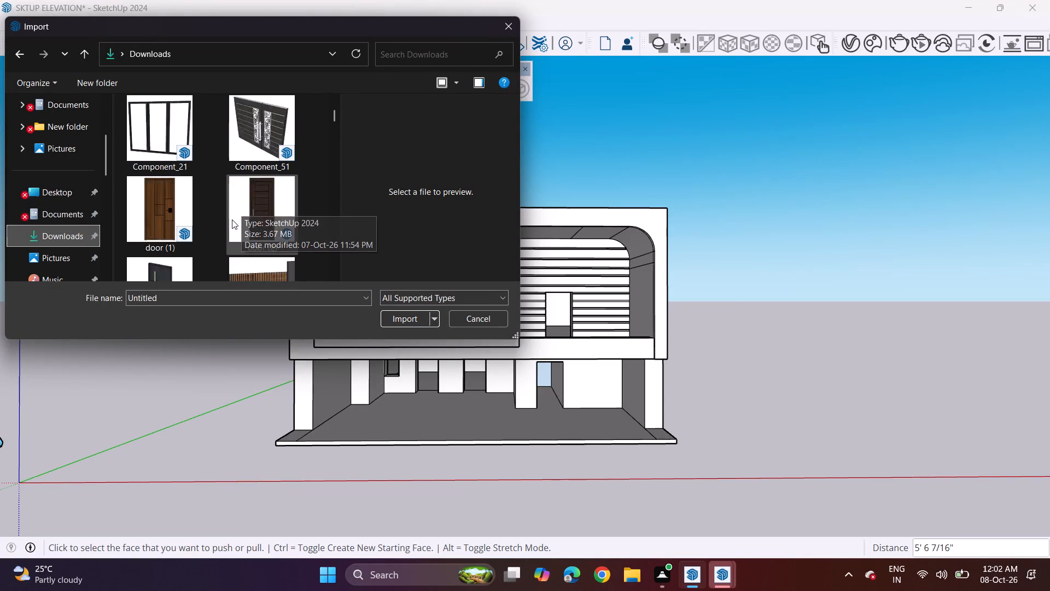
scroll(232, 219, up, 1)
scroll(232, 219, down, 1)
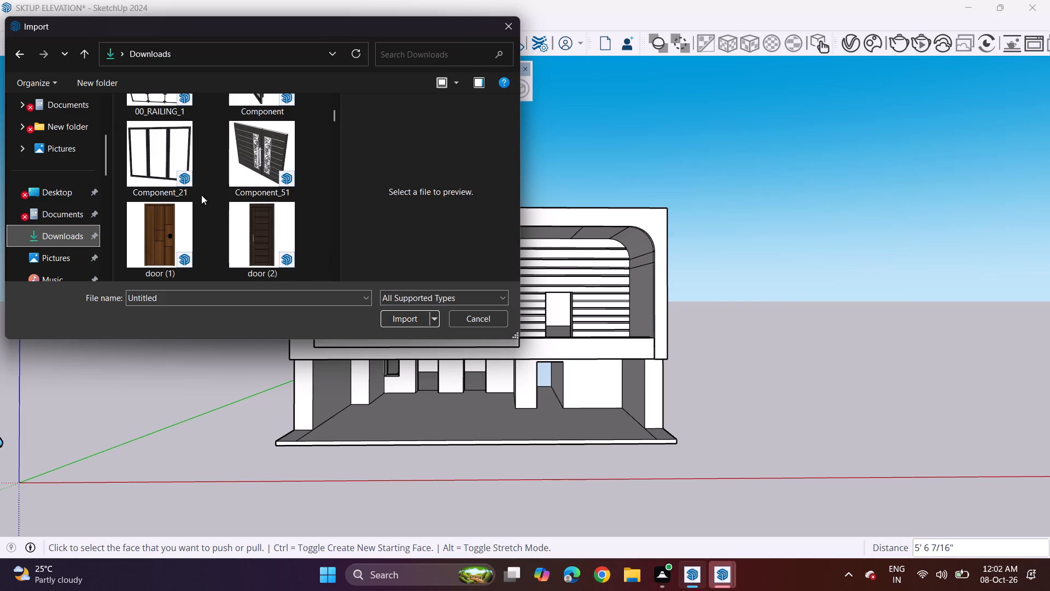
scroll(203, 131, up, 1)
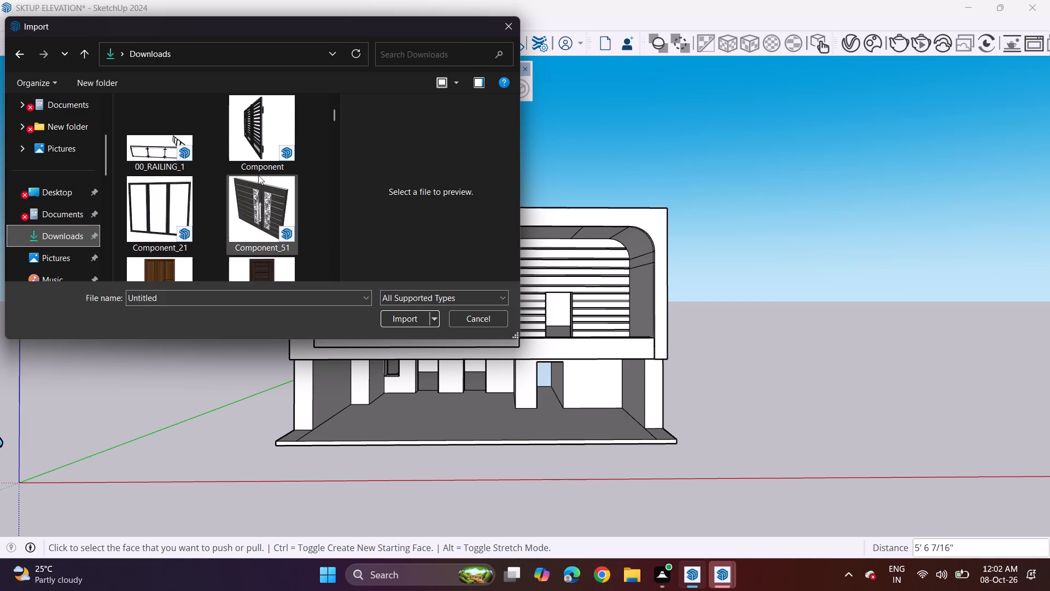
scroll(218, 229, down, 1)
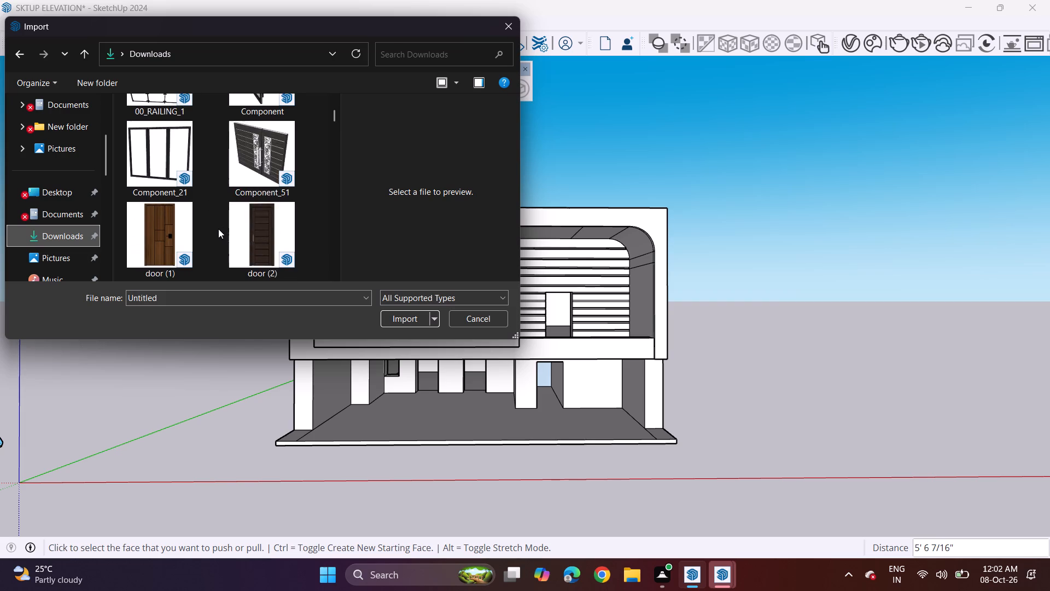
scroll(218, 229, down, 1)
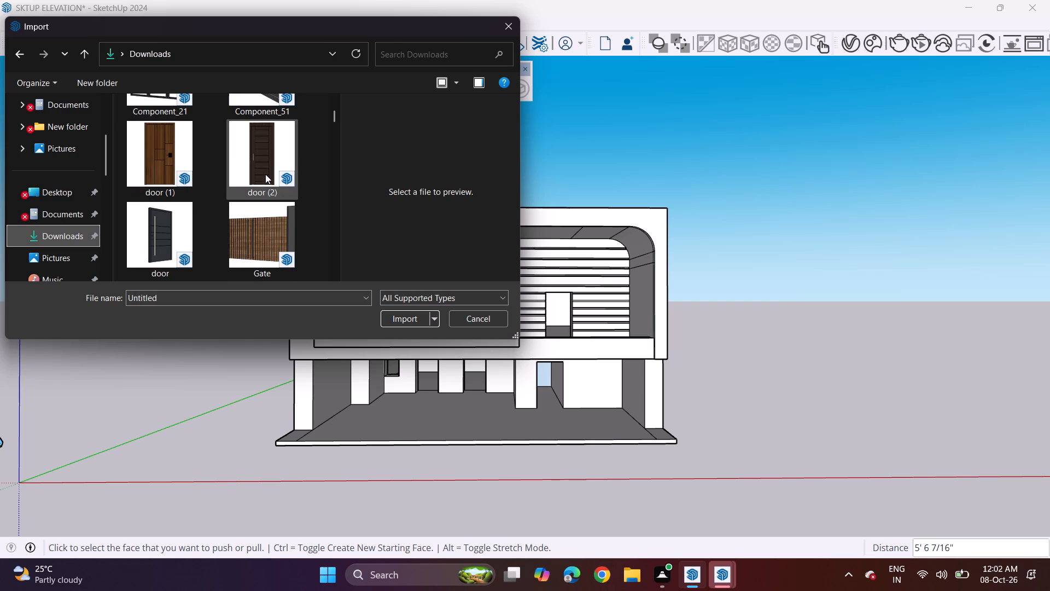
click(265, 174)
click(160, 157)
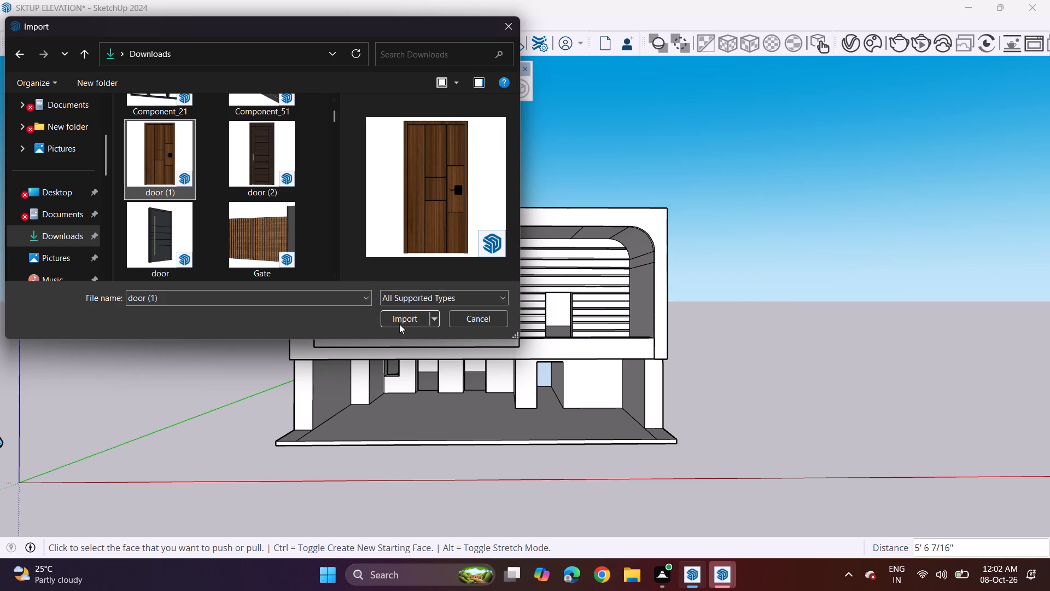
click(400, 322)
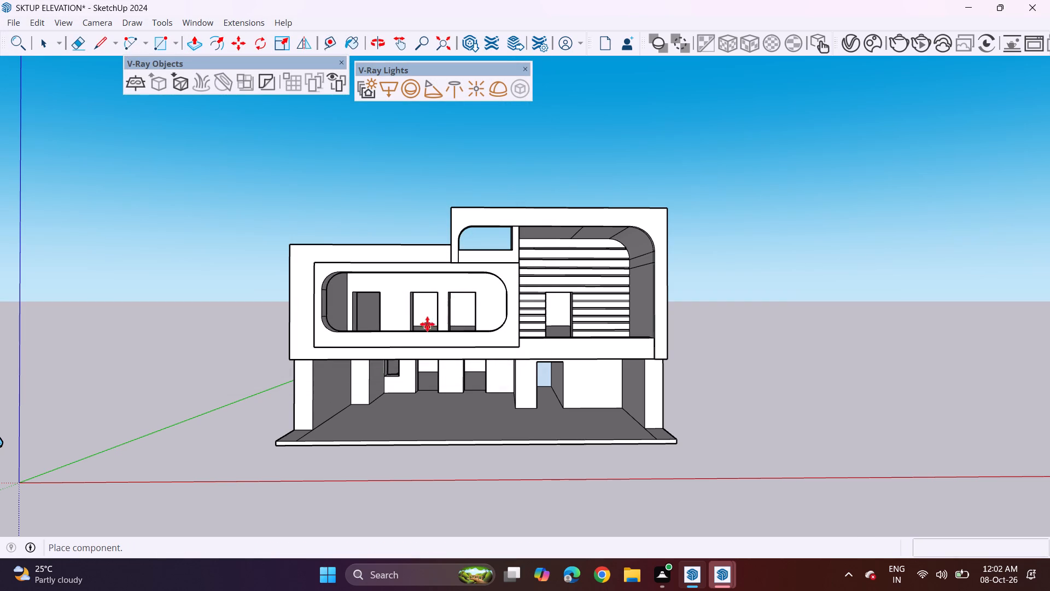
click(392, 331)
Move the wooden door into the middle opening of the upper-floor back wall, aligning its lower corner with the opening's base.
middle_drag(431, 294, 497, 327)
scroll(405, 344, up, 6)
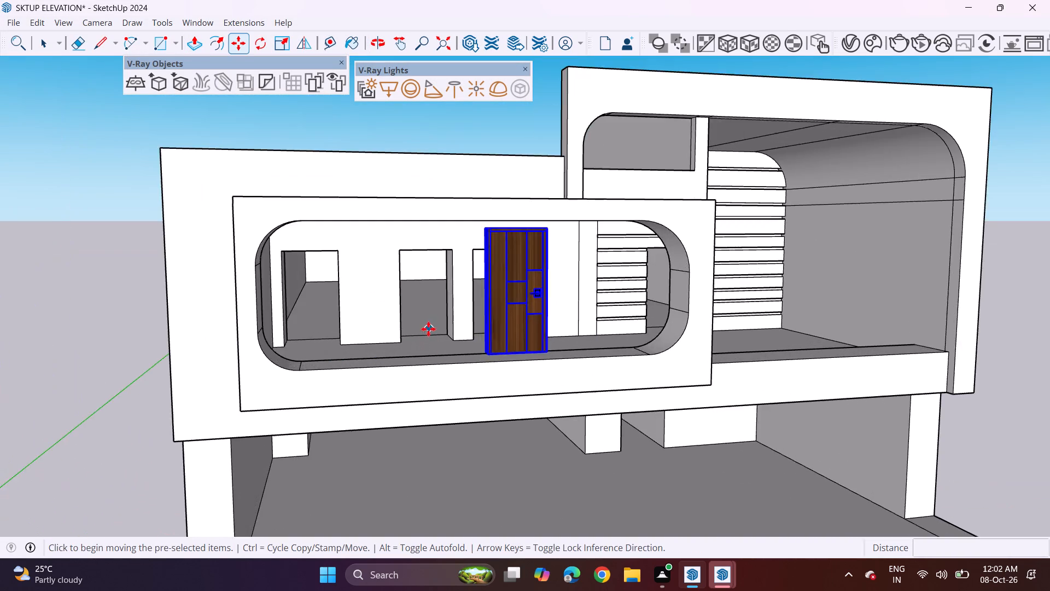
middle_drag(438, 337, 517, 366)
click(573, 379)
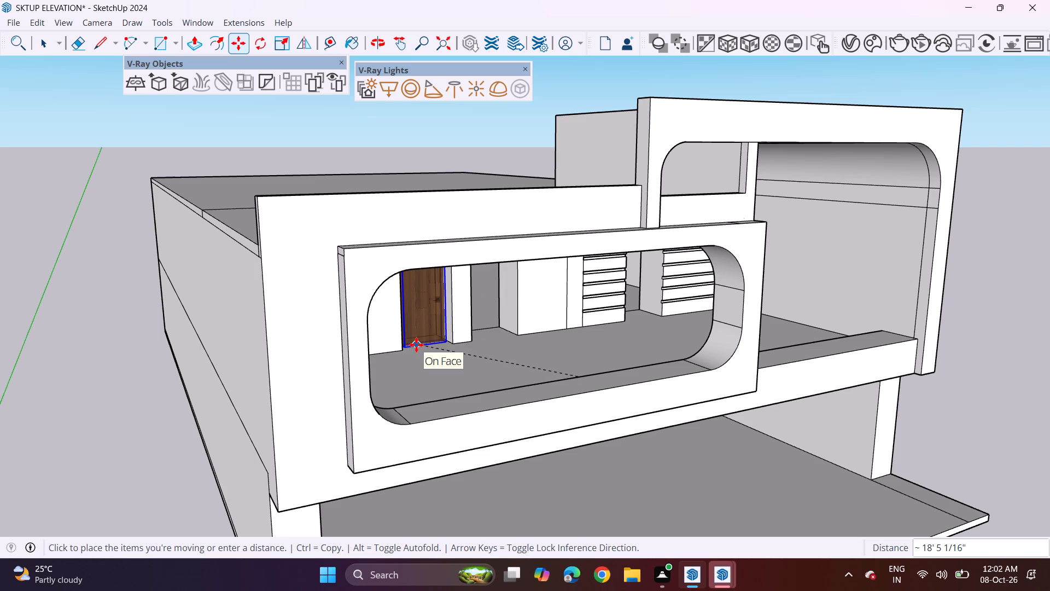
click(421, 347)
scroll(430, 343, up, 10)
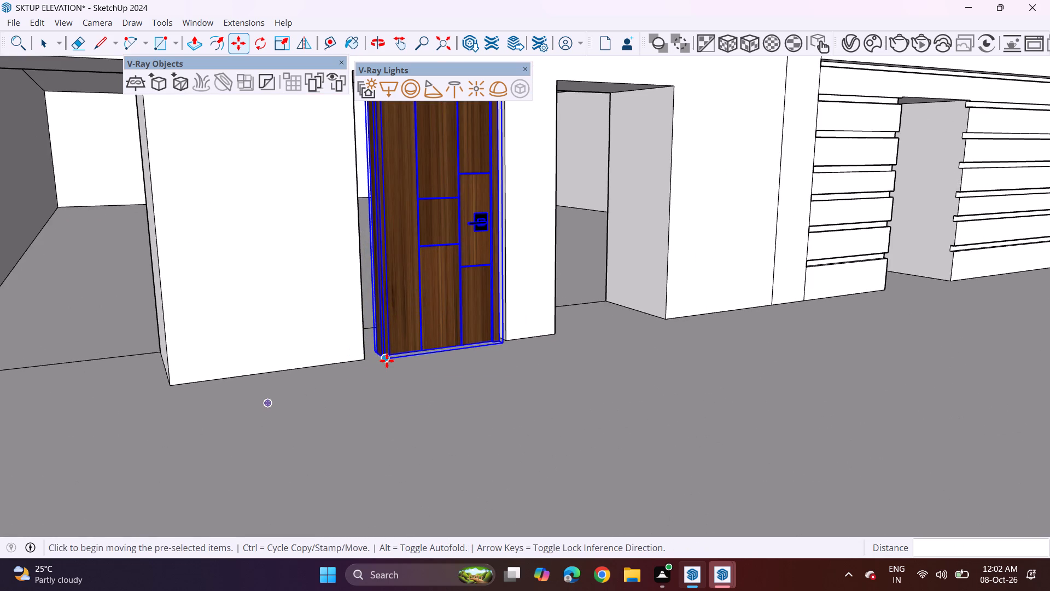
click(387, 361)
click(359, 359)
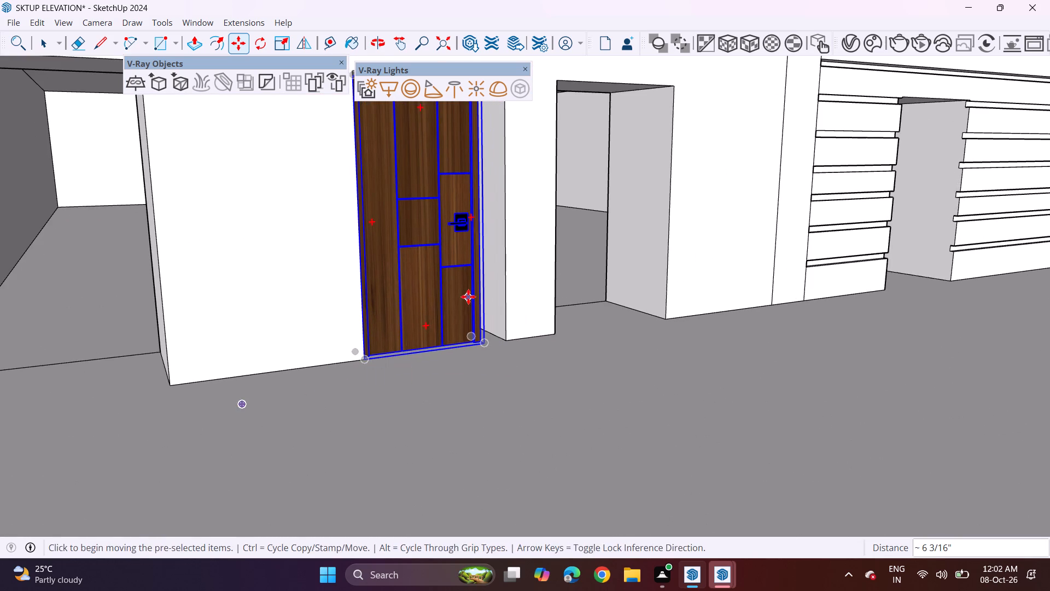
Scale the wooden door to about 1.13 along the red axis to span the opening, and match its top to the opening.
middle_drag(468, 296, 299, 317)
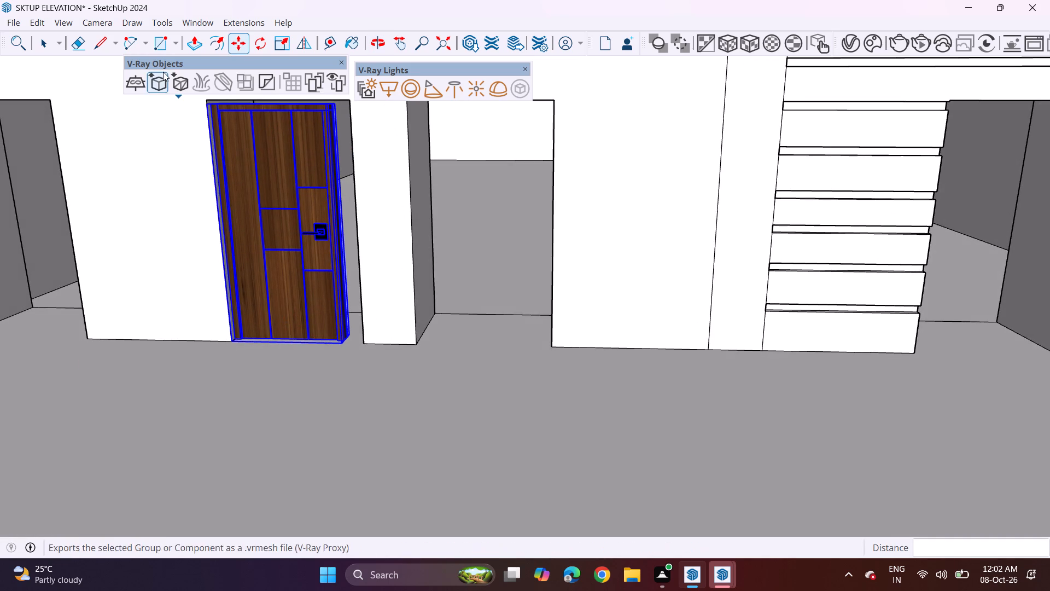
click(174, 45)
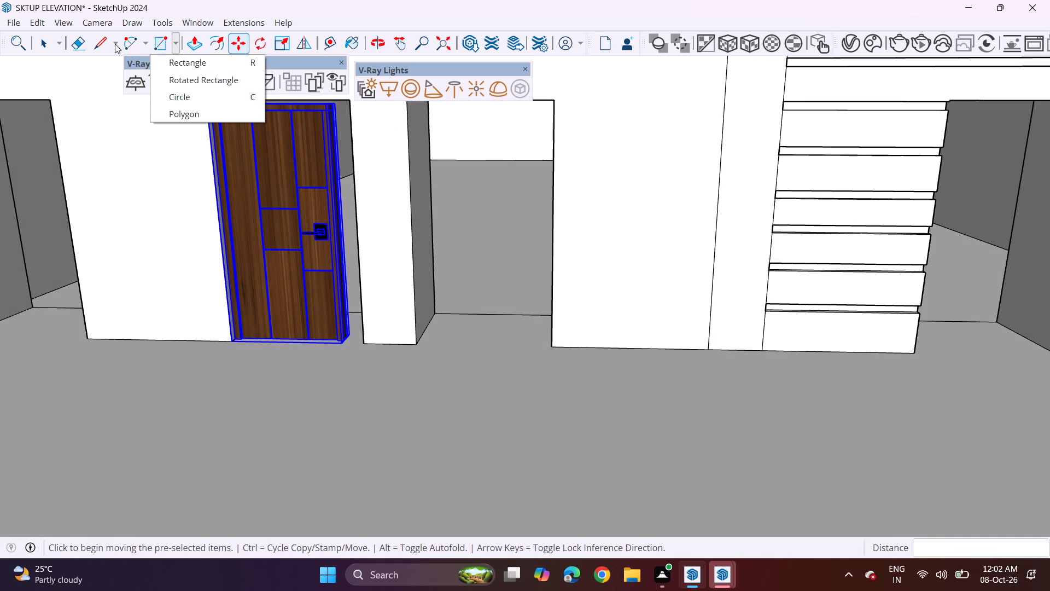
click(115, 44)
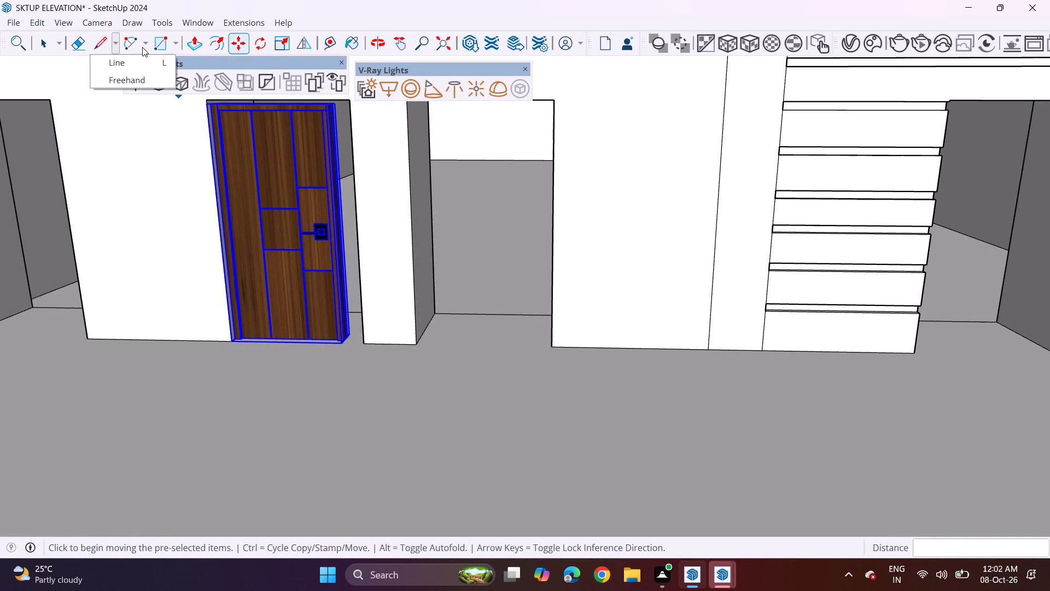
click(142, 47)
click(275, 45)
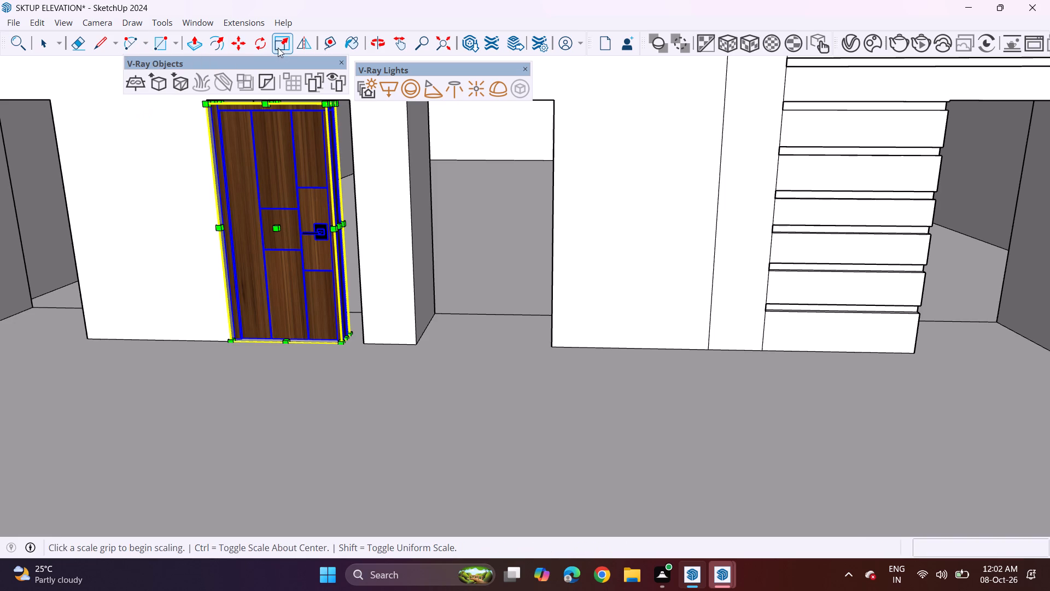
click(342, 223)
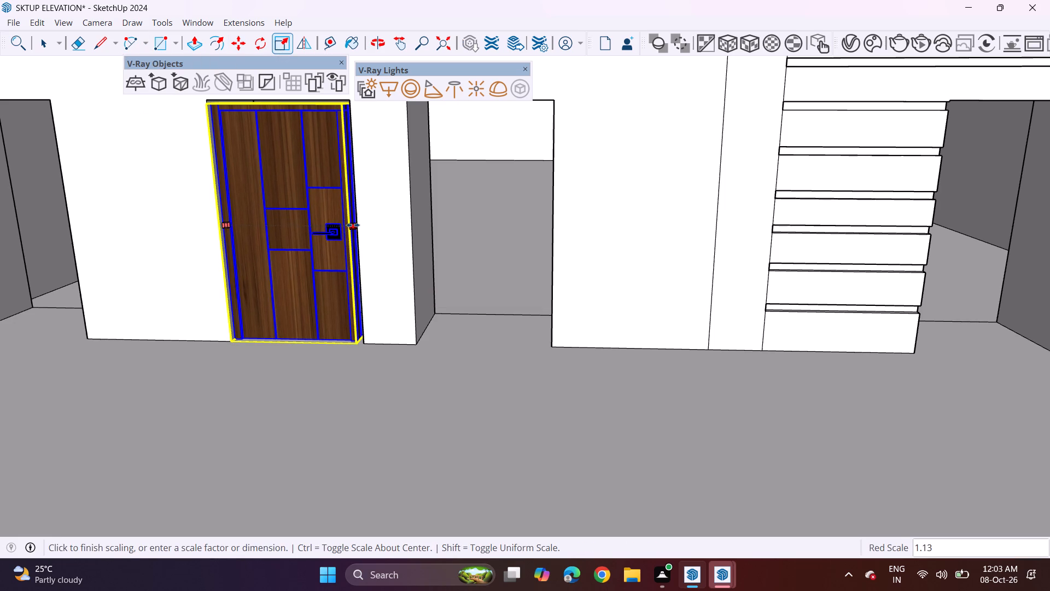
click(357, 228)
middle_drag(294, 112, 348, 86)
scroll(285, 107, up, 3)
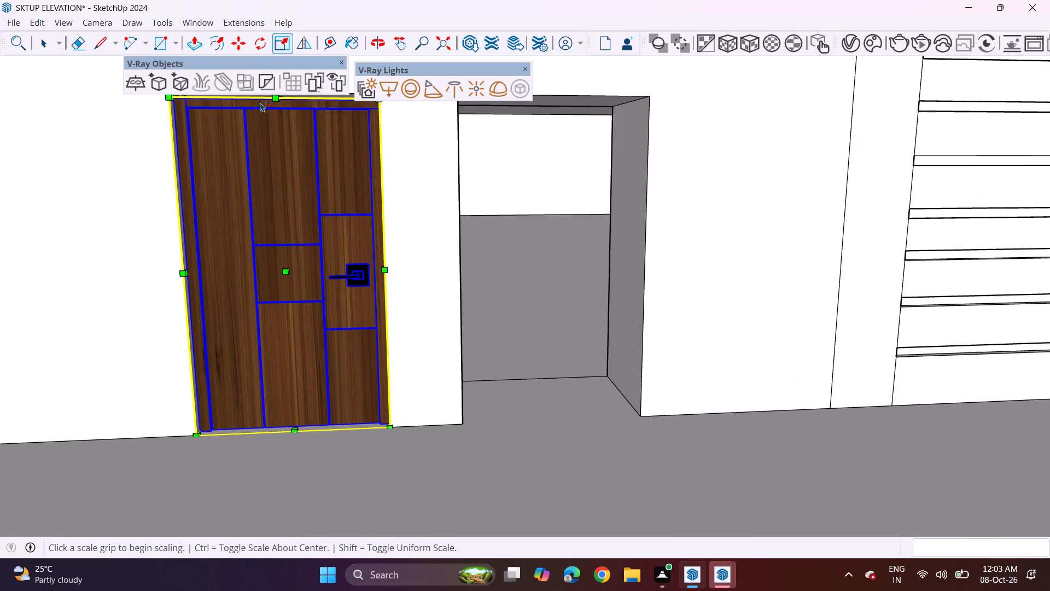
middle_drag(258, 100, 287, 160)
click(273, 118)
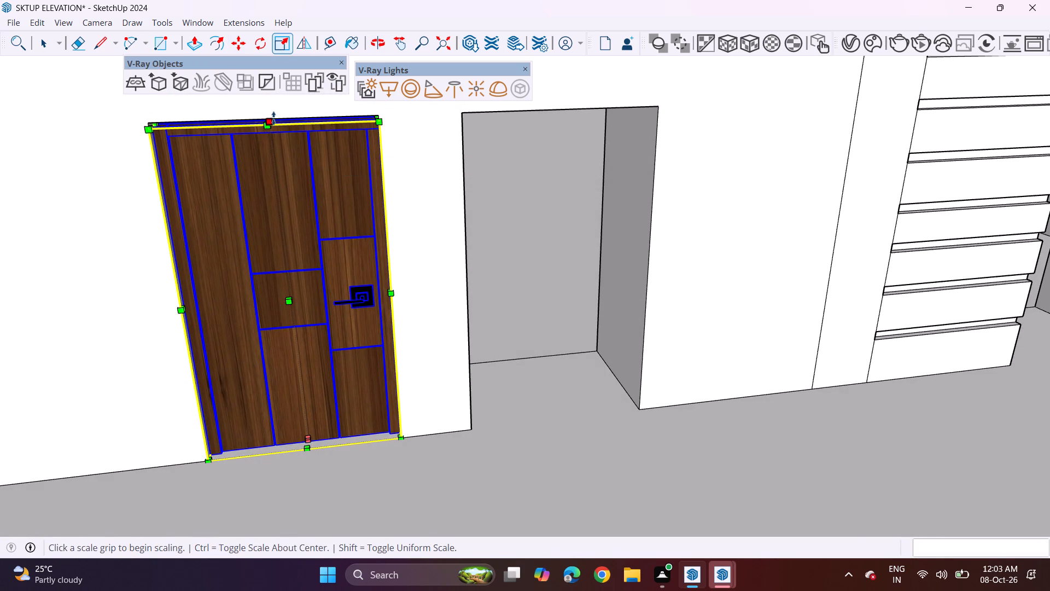
click(273, 118)
Deselect the door and examine its fit and the remaining upper-floor openings through the front cutout.
scroll(468, 252, down, 2)
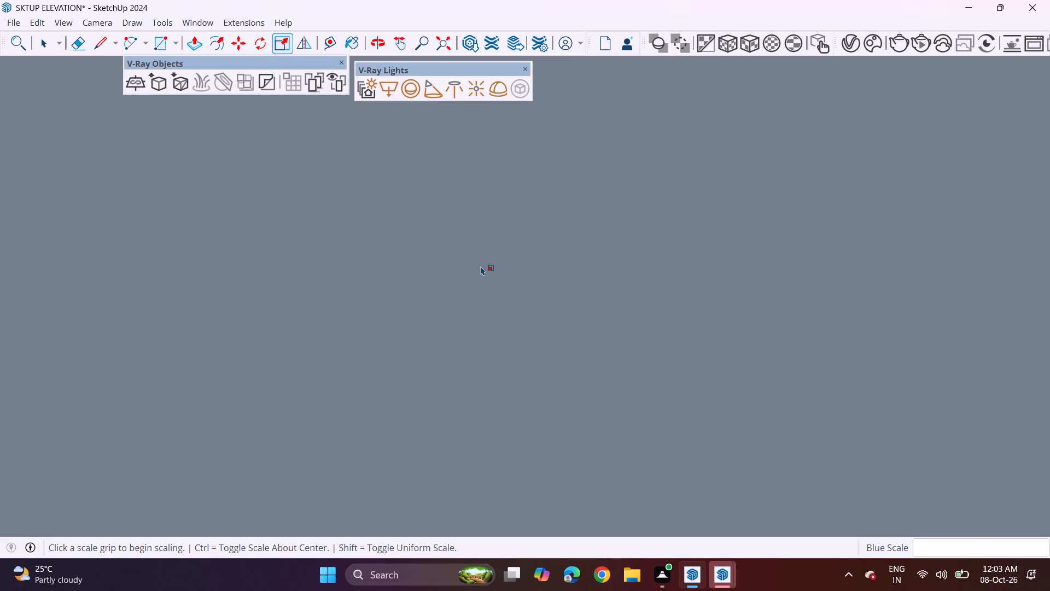
middle_drag(495, 250, 166, 159)
scroll(293, 225, down, 8)
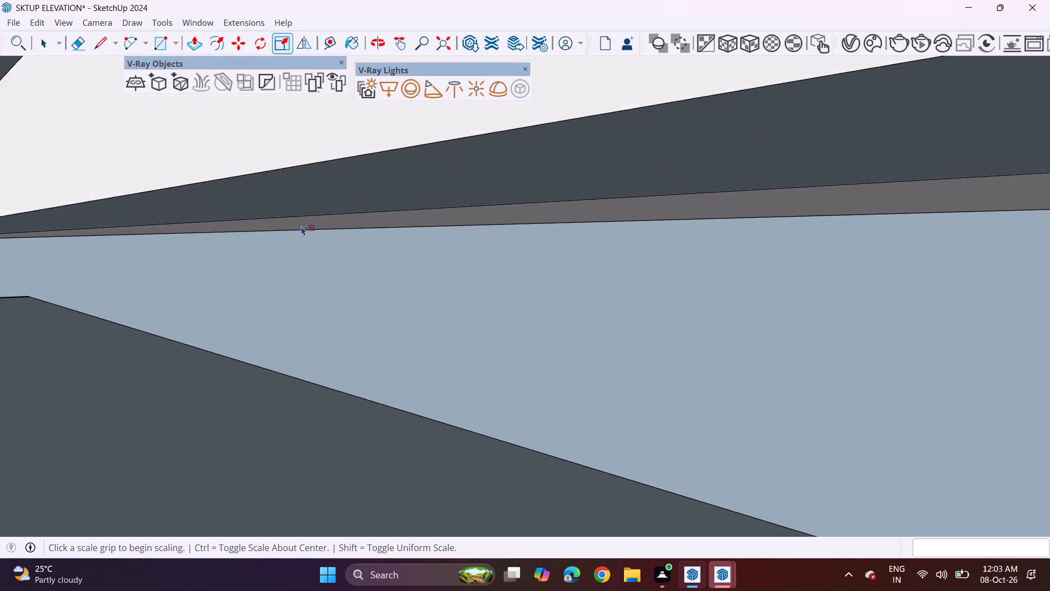
scroll(301, 226, down, 20)
scroll(301, 226, down, 14)
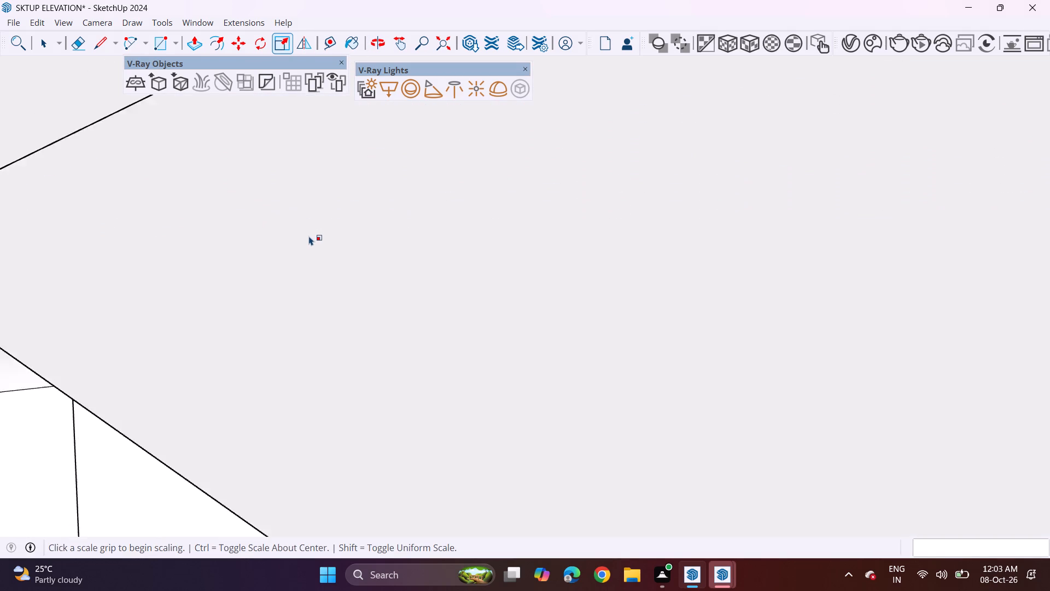
scroll(309, 236, down, 20)
scroll(309, 236, down, 14)
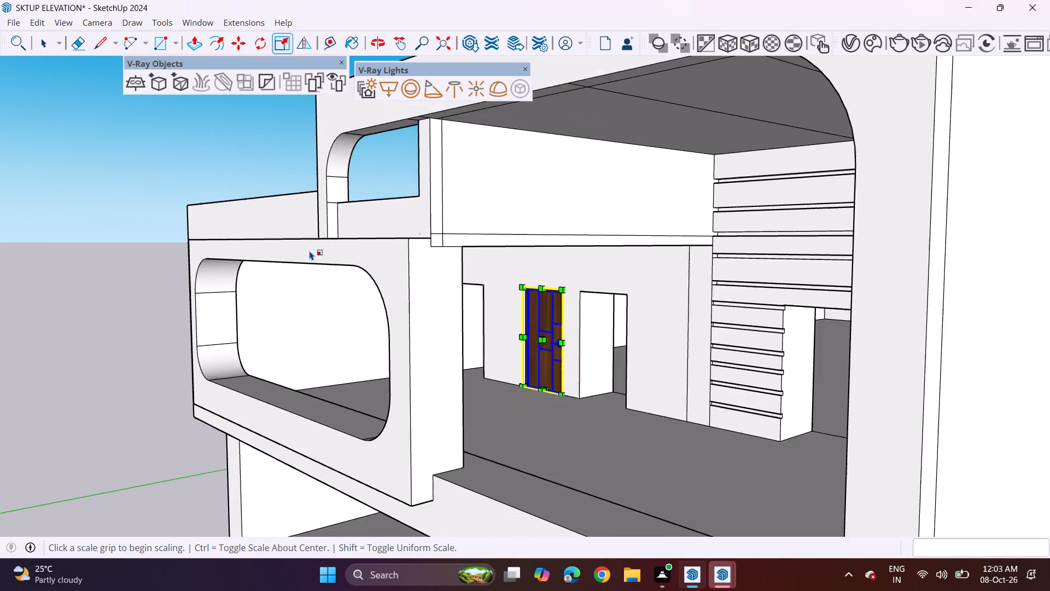
scroll(310, 251, down, 2)
middle_drag(285, 299, 638, 275)
key(space)
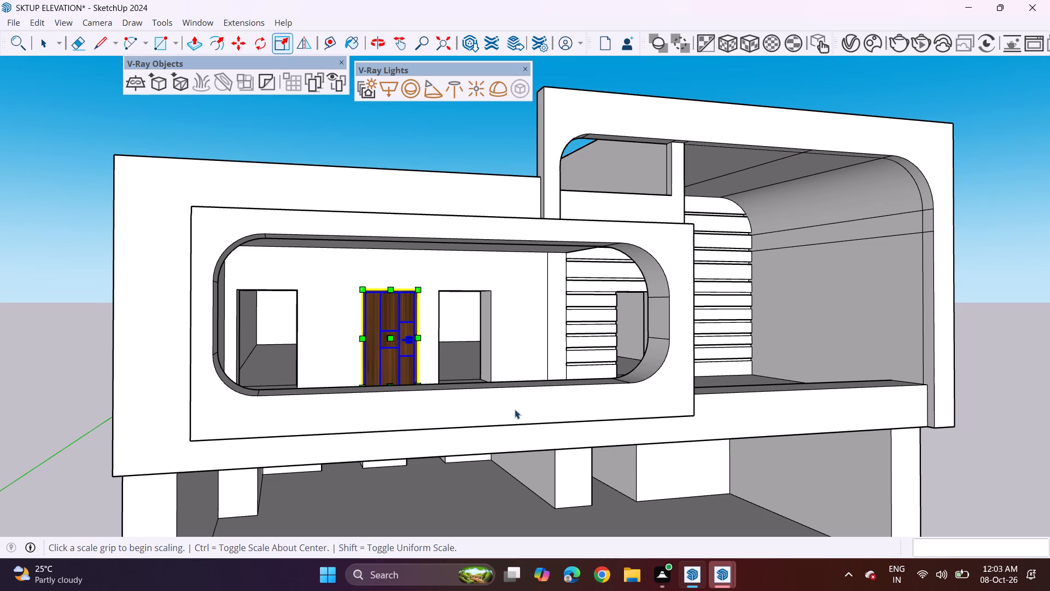
click(294, 120)
middle_drag(457, 347, 376, 346)
scroll(430, 354, up, 2)
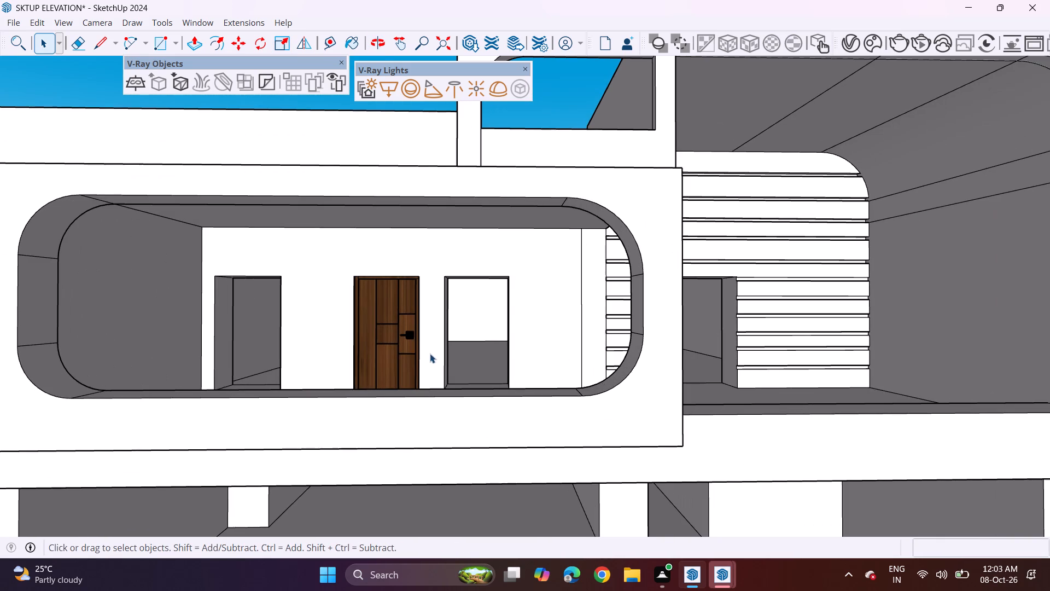
middle_drag(429, 348, 466, 308)
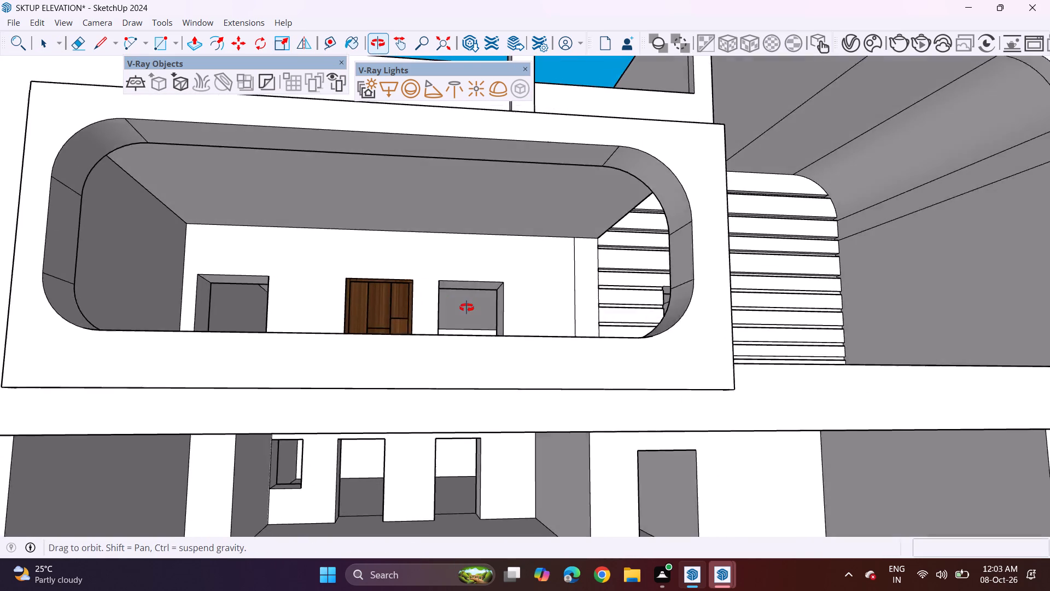
middle_drag(466, 308, 481, 324)
middle_drag(440, 306, 427, 336)
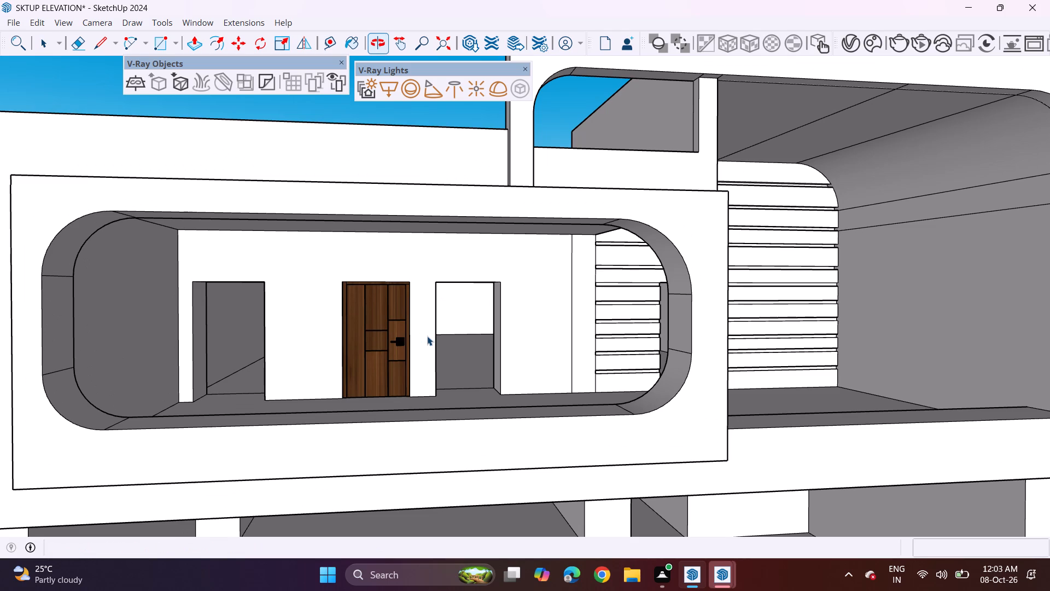
Import the FIXED+GLASS+WINDOW+WITH+TRANSOM model and place it at the bottom corner of the opening in the upper-floor slatted wall.
click(10, 19)
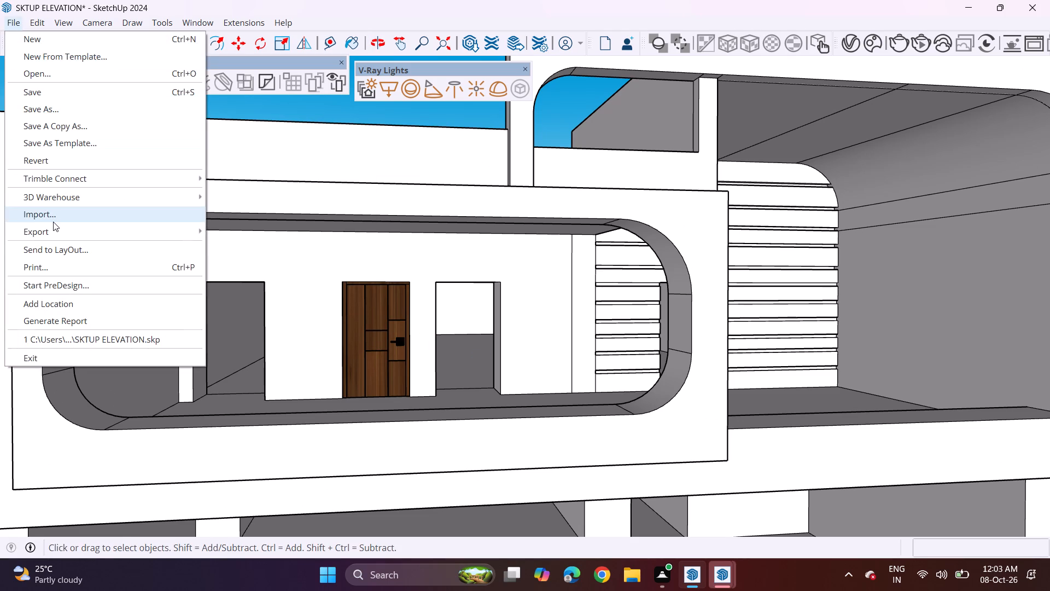
click(53, 222)
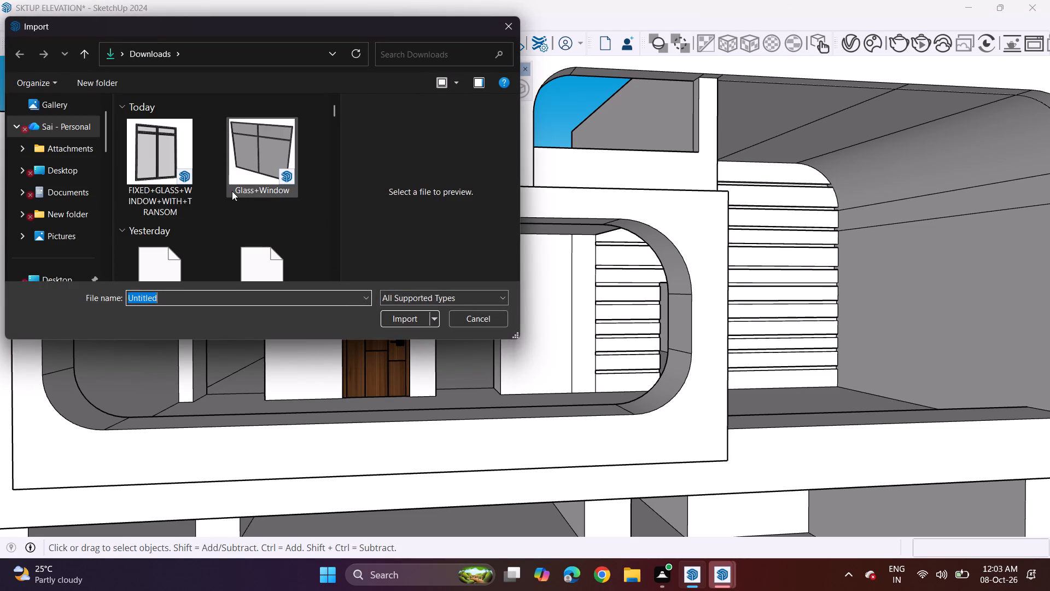
click(154, 164)
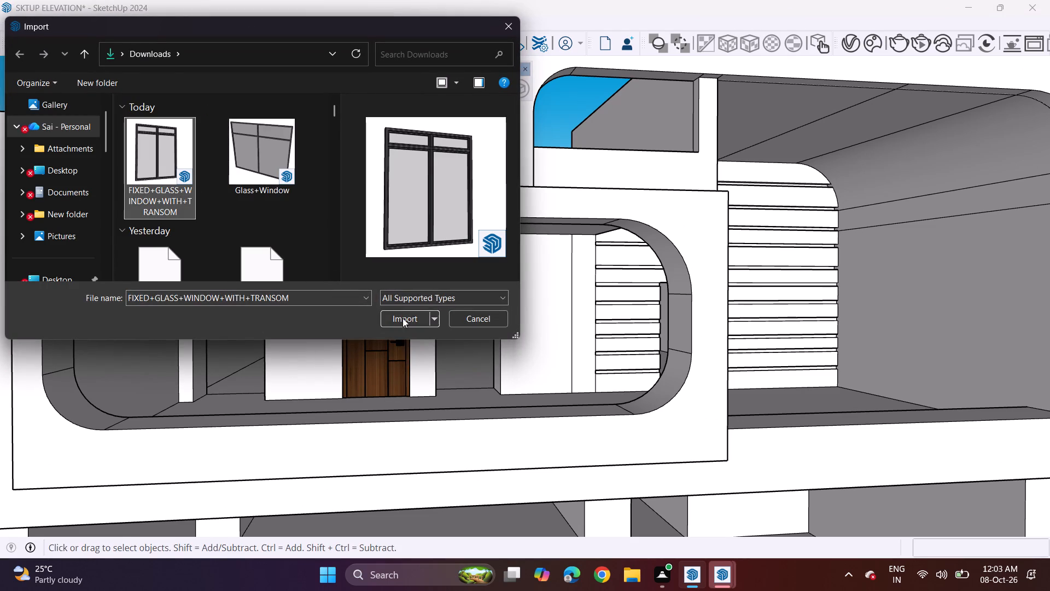
click(403, 319)
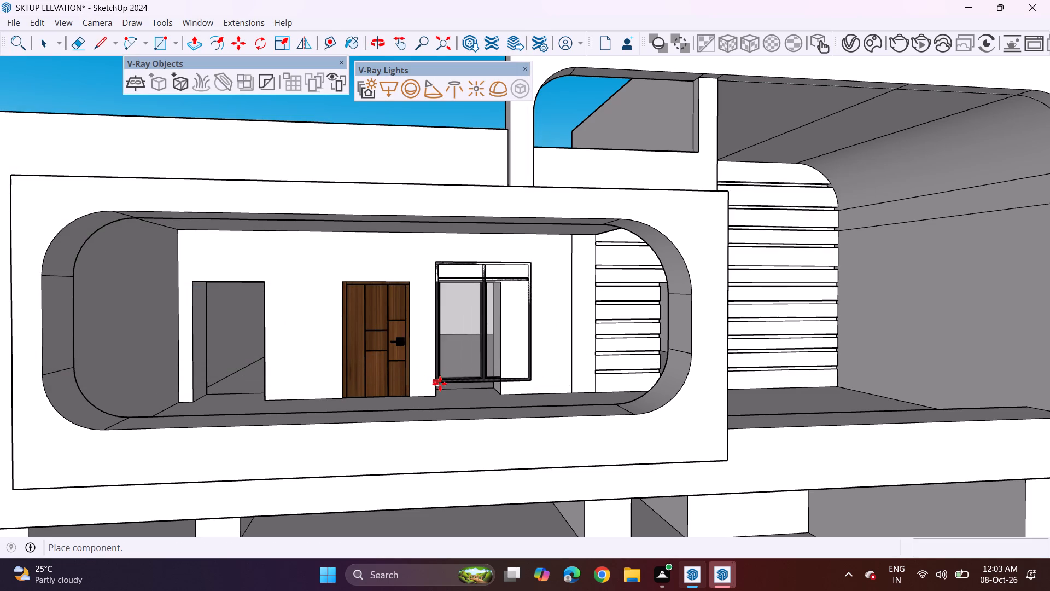
middle_drag(618, 376, 512, 383)
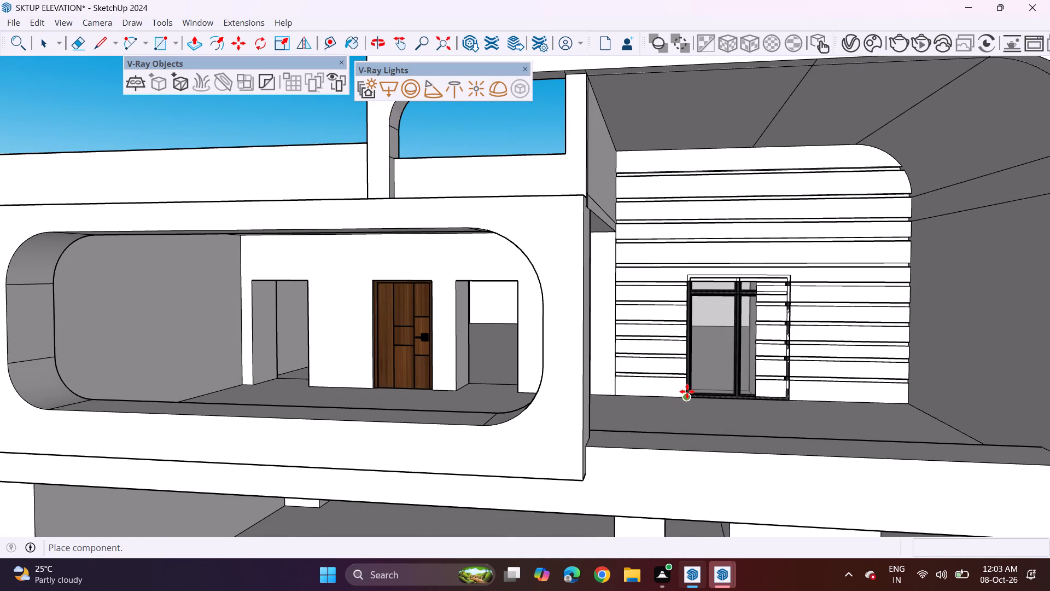
click(687, 391)
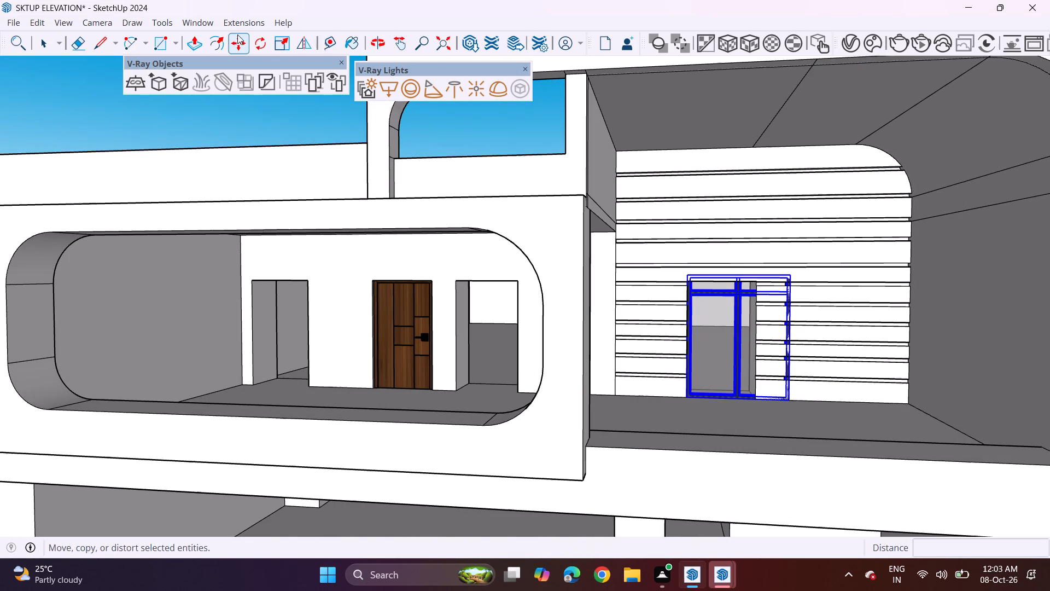
Scale the transom window uniformly to about 0.65, and stretch it about 1.44 along the blue axis to the opening's top.
click(275, 42)
scroll(839, 254, up, 3)
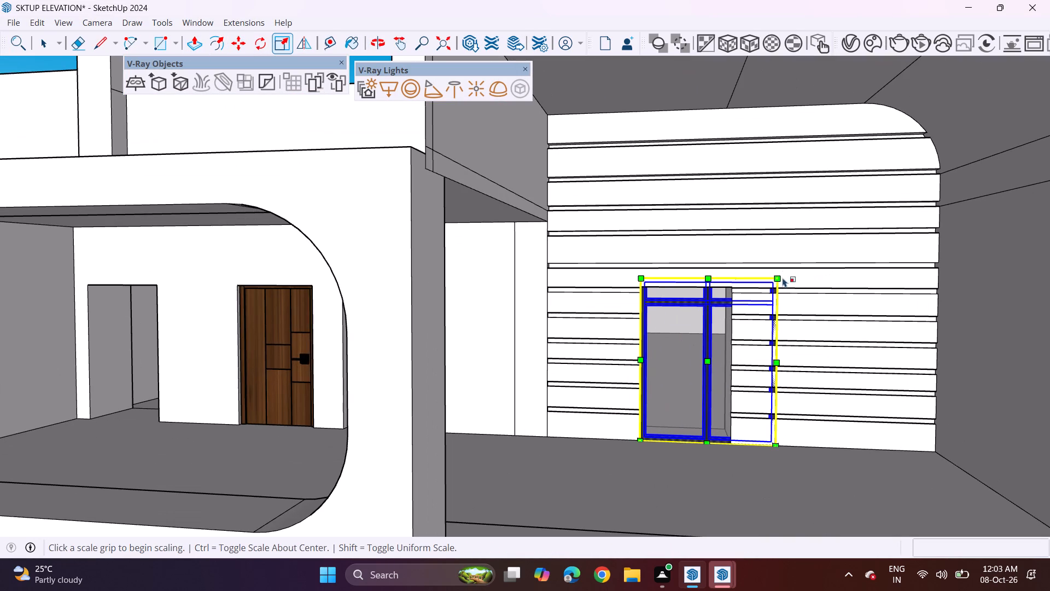
click(777, 277)
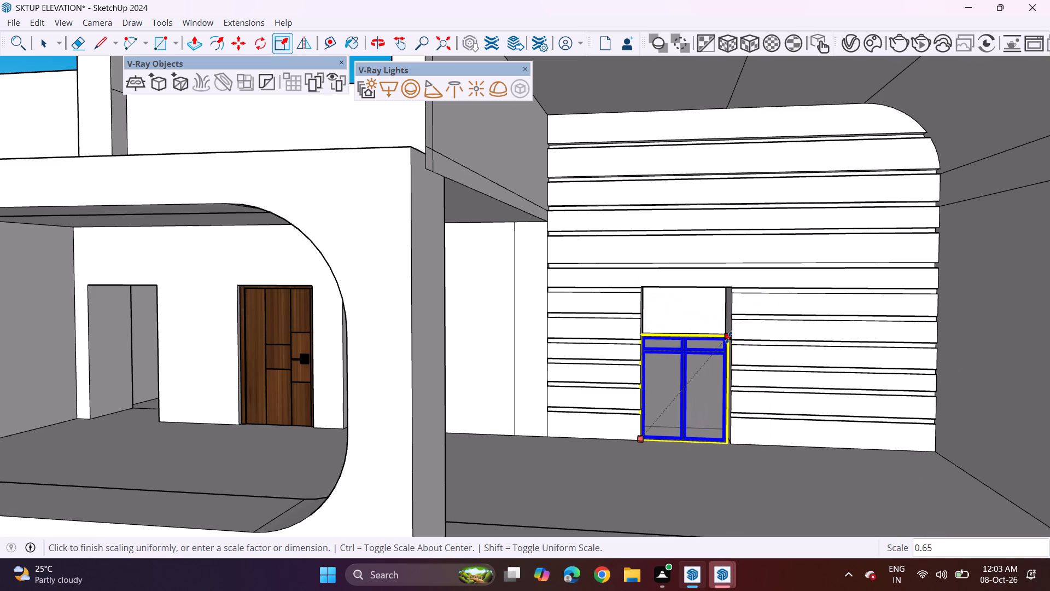
click(732, 337)
scroll(696, 317, up, 3)
middle_drag(466, 261, 477, 363)
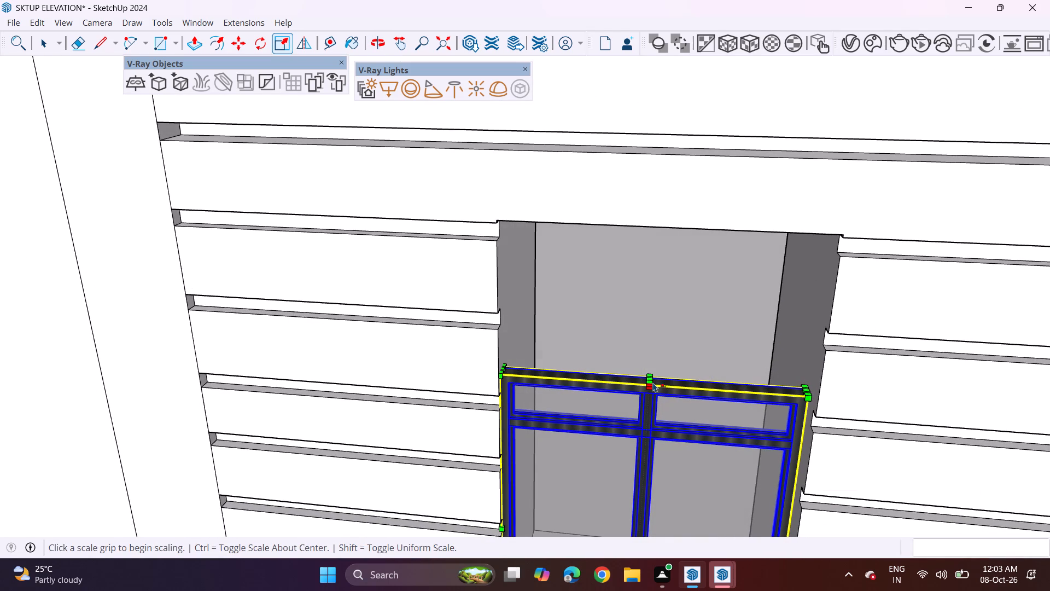
click(651, 379)
click(684, 232)
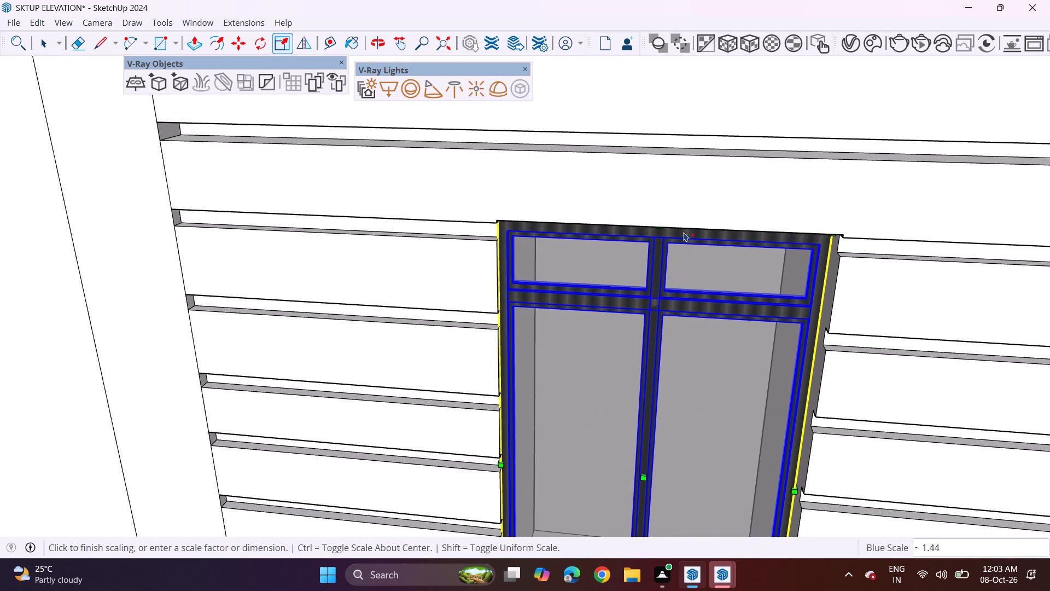
Import the Component_21 three-panel frame from Downloads and place it on the open ground beside the house.
middle_drag(814, 387, 845, 309)
scroll(773, 332, down, 12)
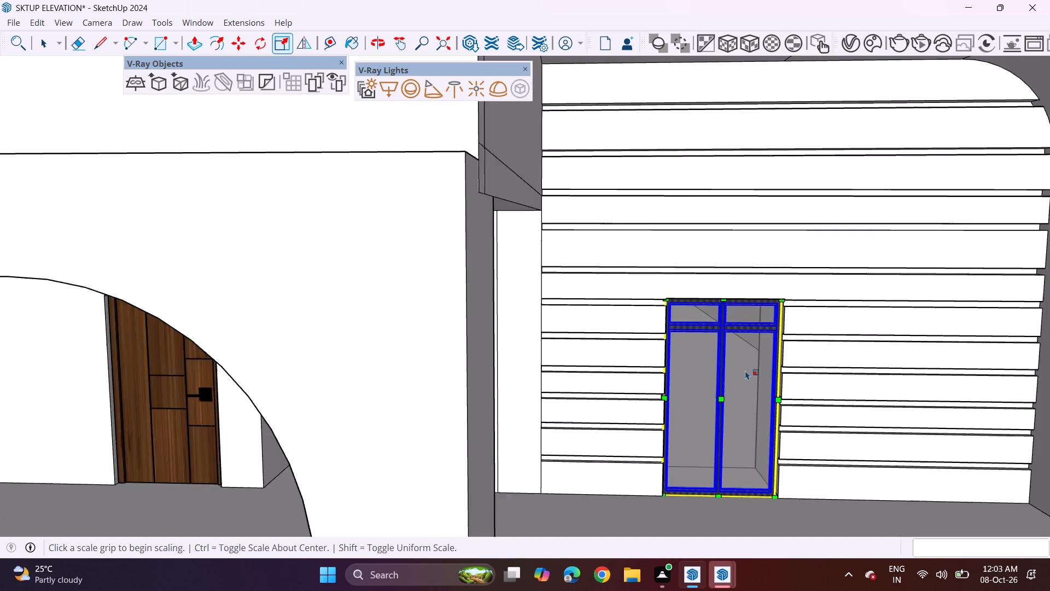
middle_drag(743, 374, 722, 338)
scroll(722, 338, down, 6)
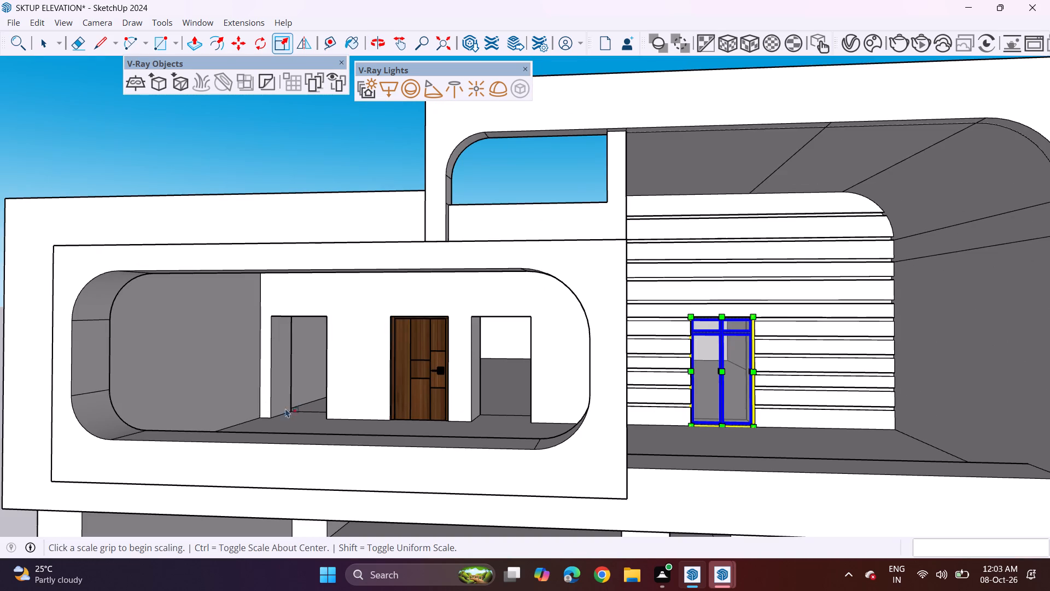
click(7, 28)
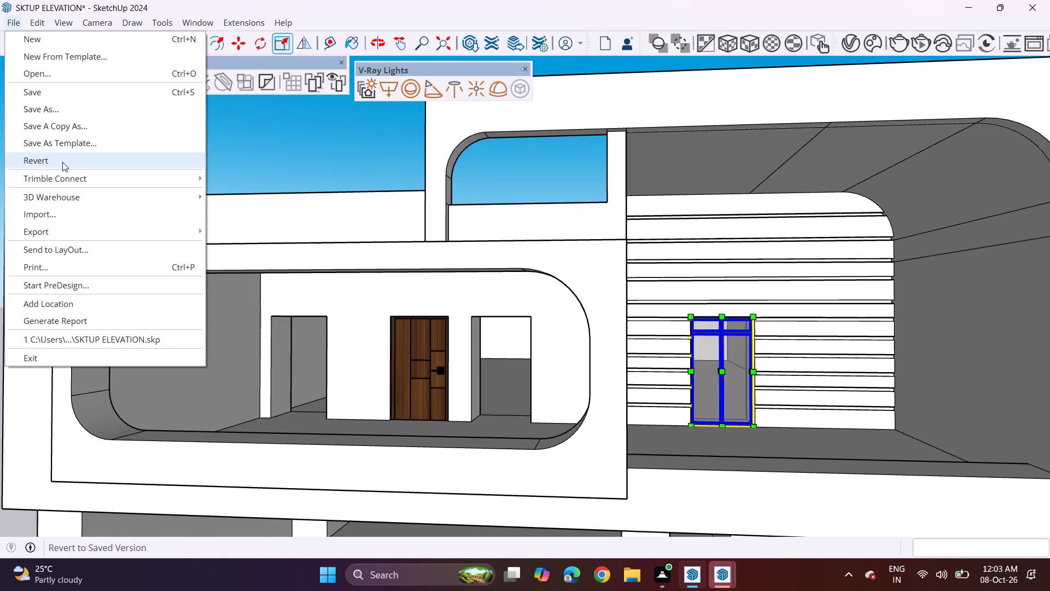
click(65, 211)
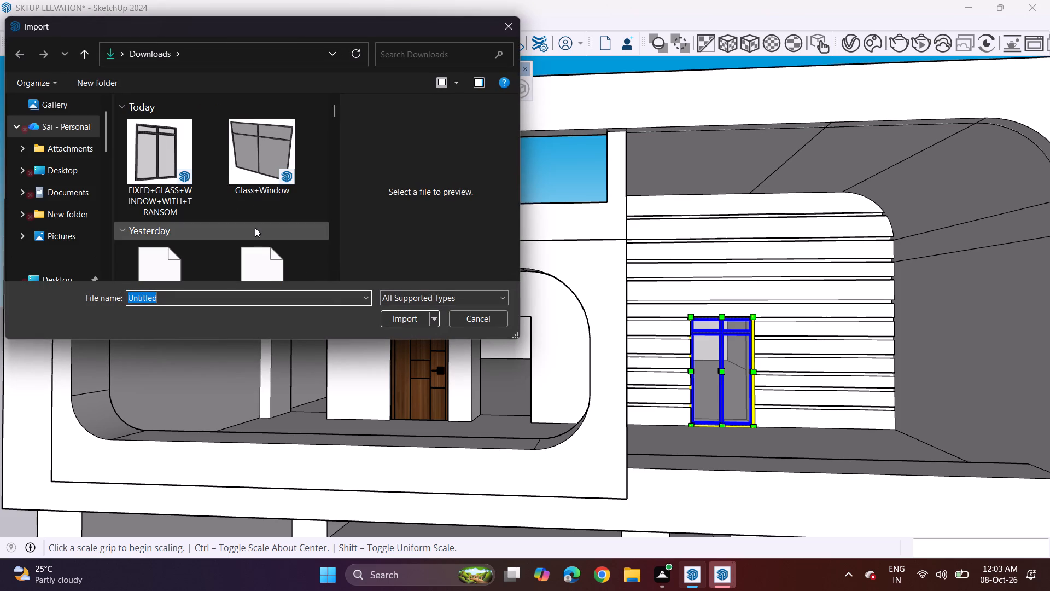
scroll(255, 228, down, 3)
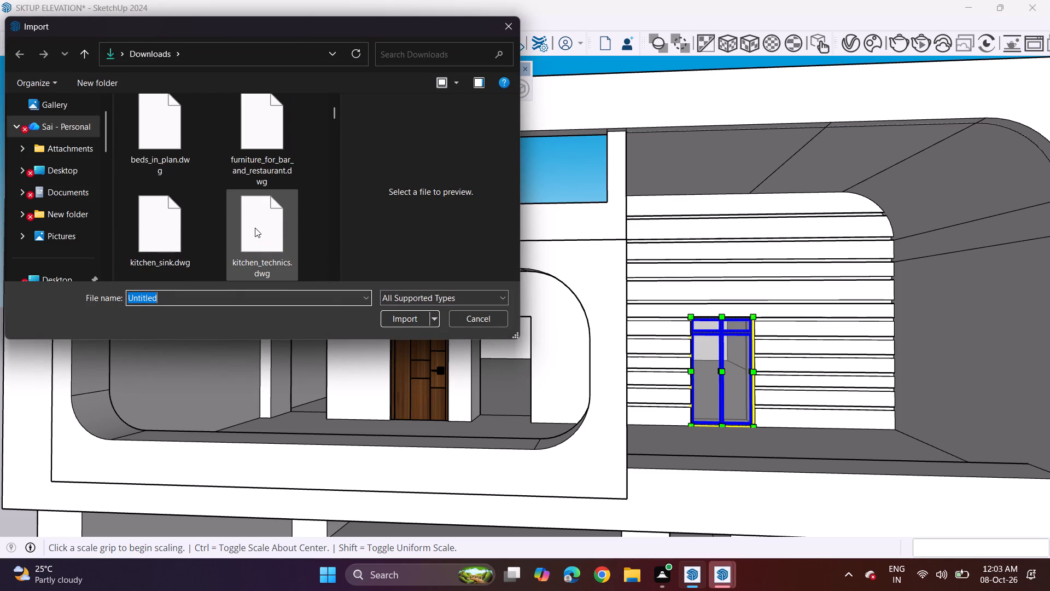
scroll(255, 228, down, 2)
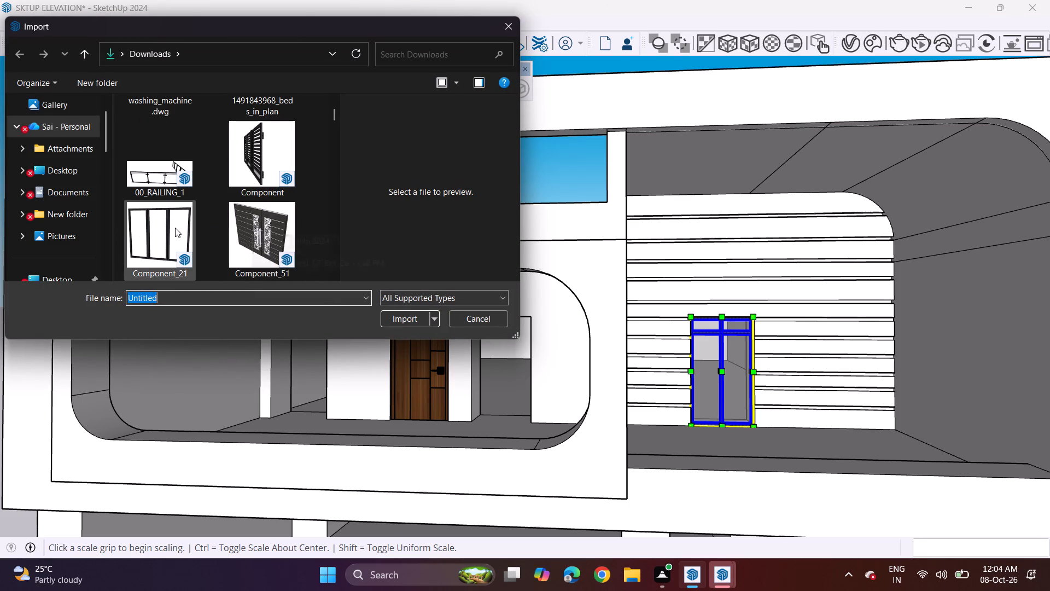
click(175, 228)
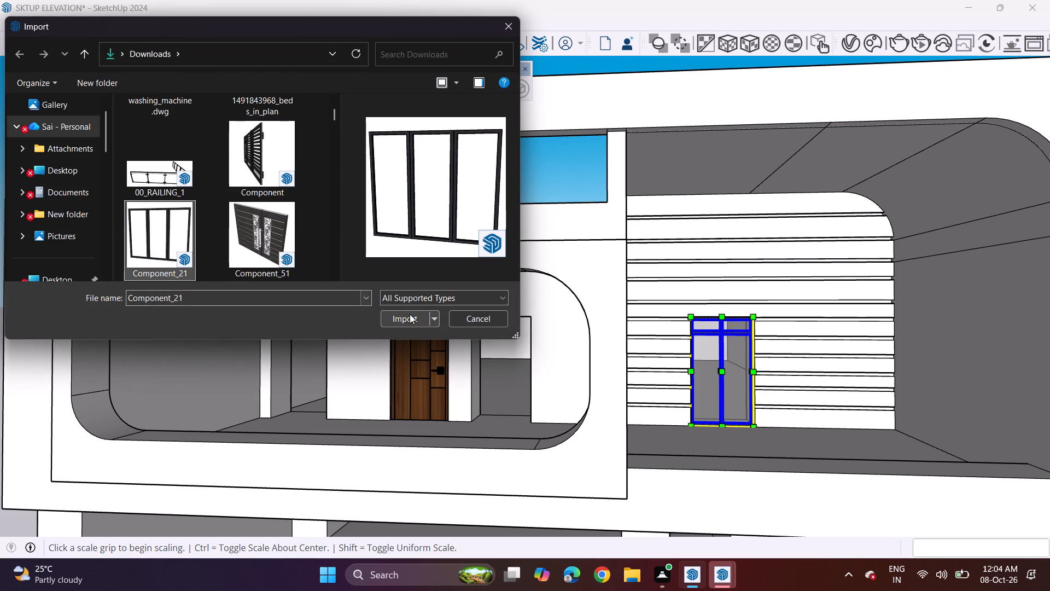
click(410, 314)
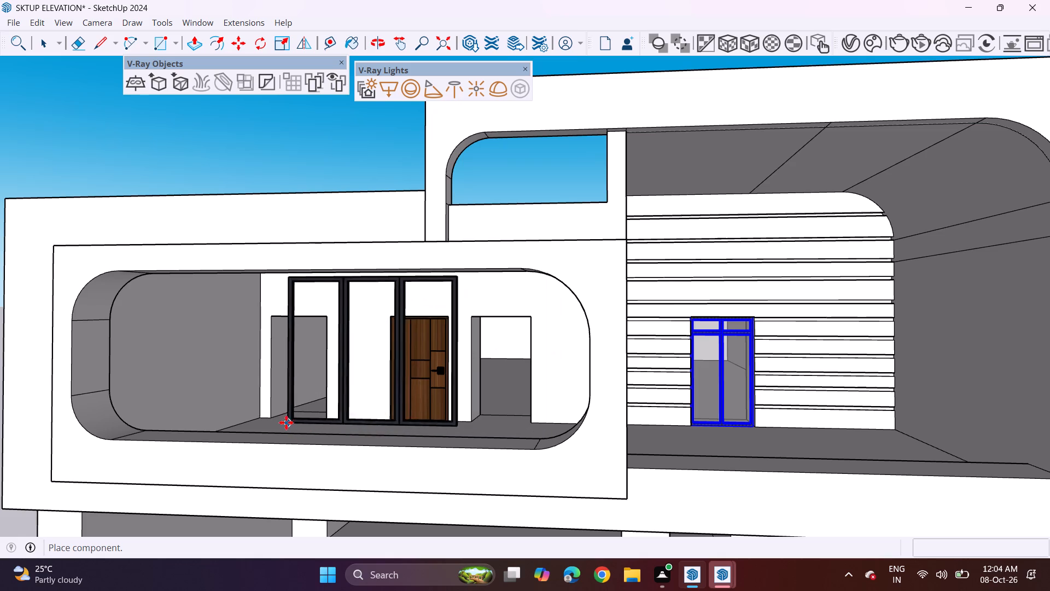
scroll(284, 415, down, 9)
click(733, 463)
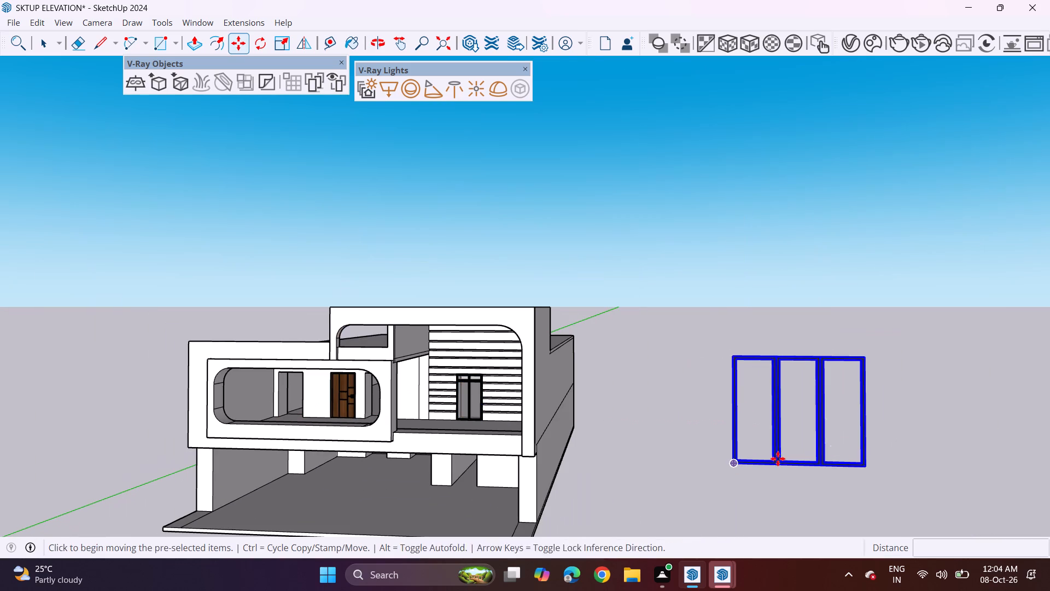
Explode the three-panel frame and delete its right-hand panel.
right_click(821, 450)
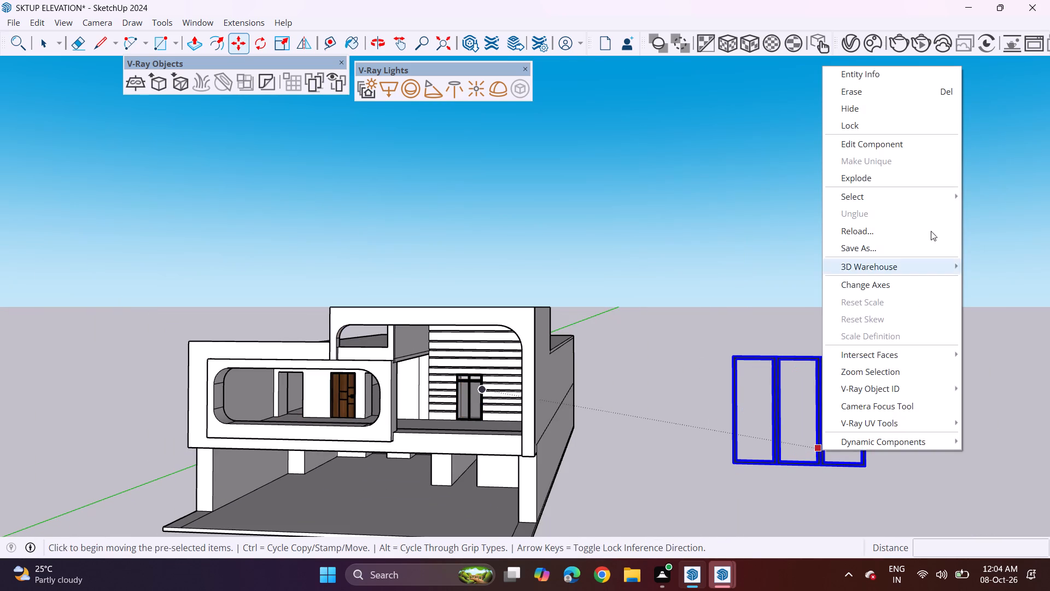
click(911, 171)
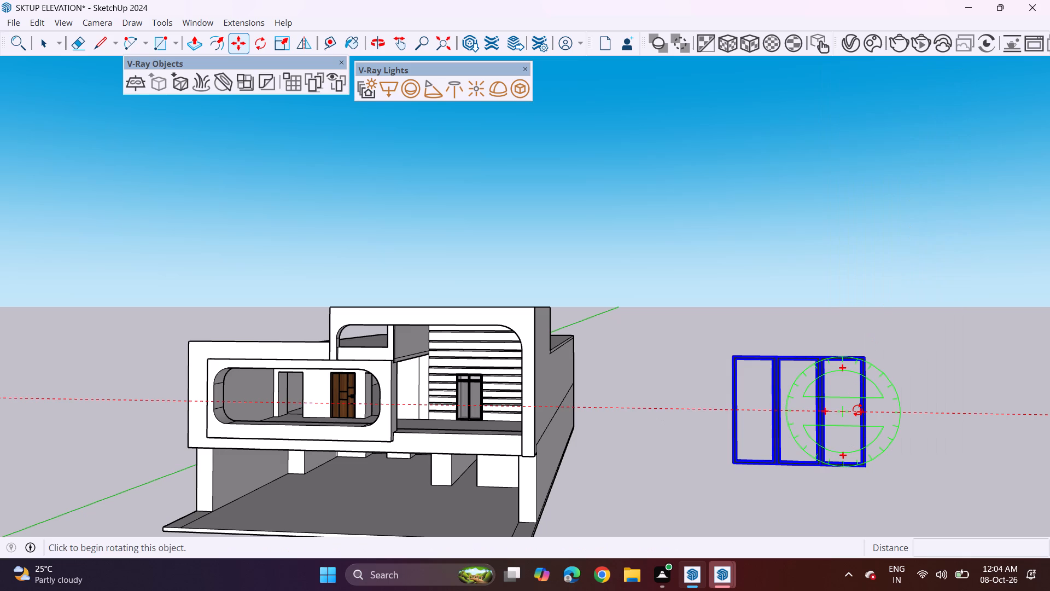
key(space)
click(879, 413)
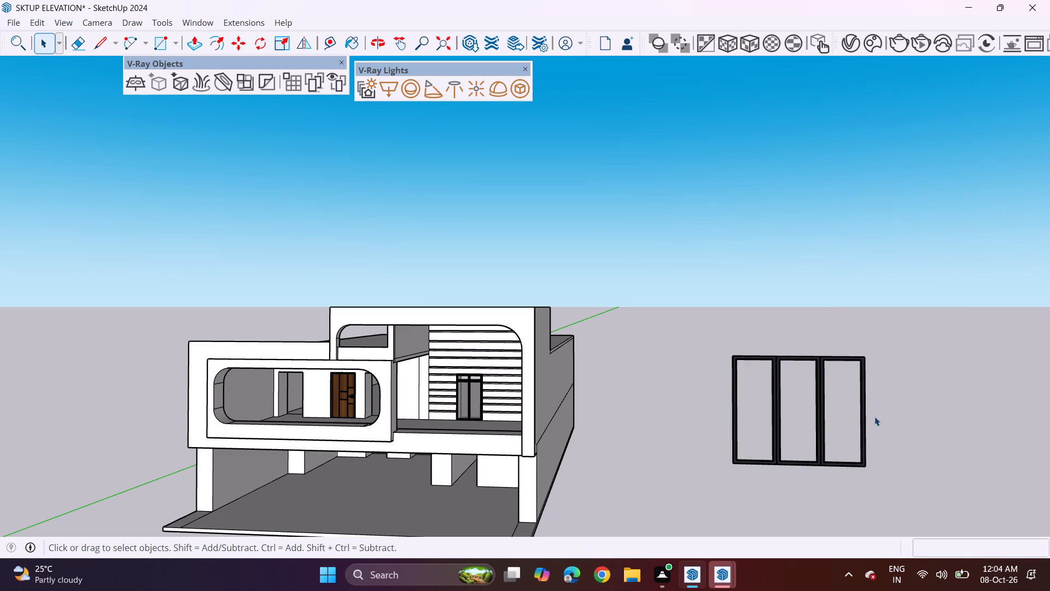
click(867, 416)
key(Delete)
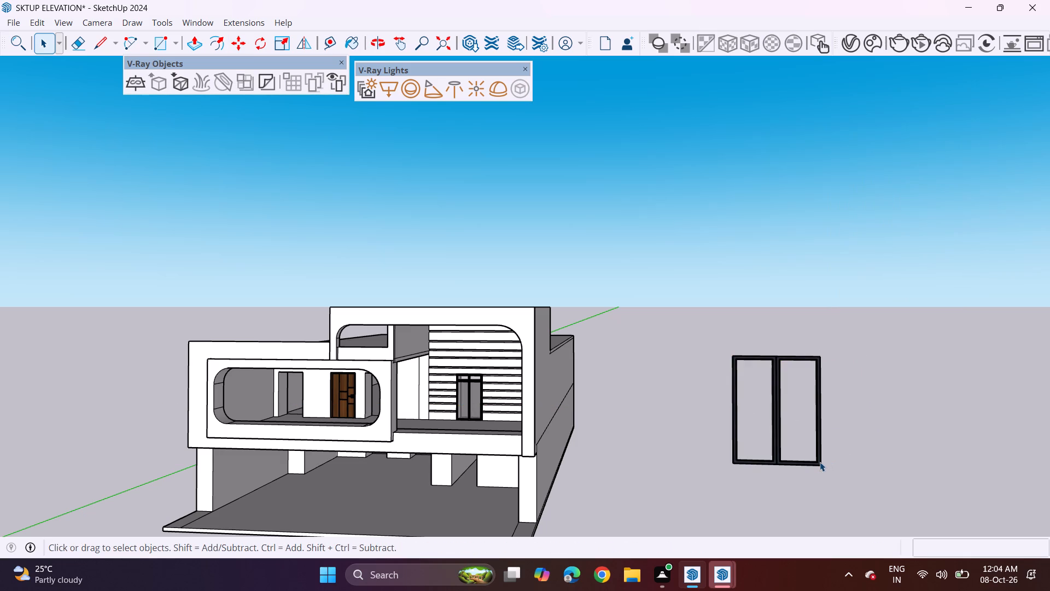
Group the two remaining frame panels and check that they select as one object.
drag(690, 288, 845, 470)
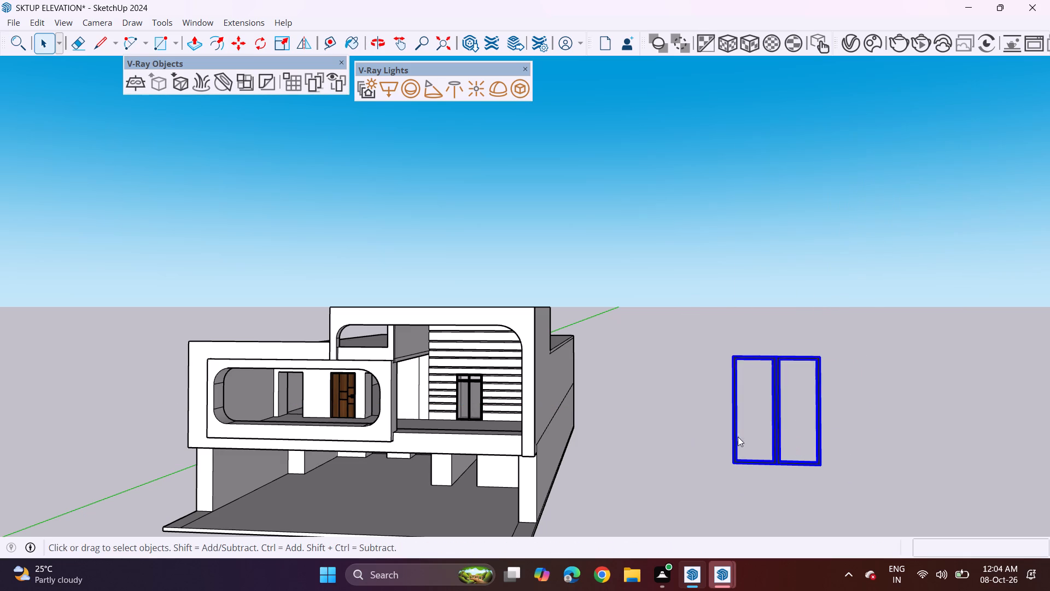
right_click(738, 437)
click(802, 283)
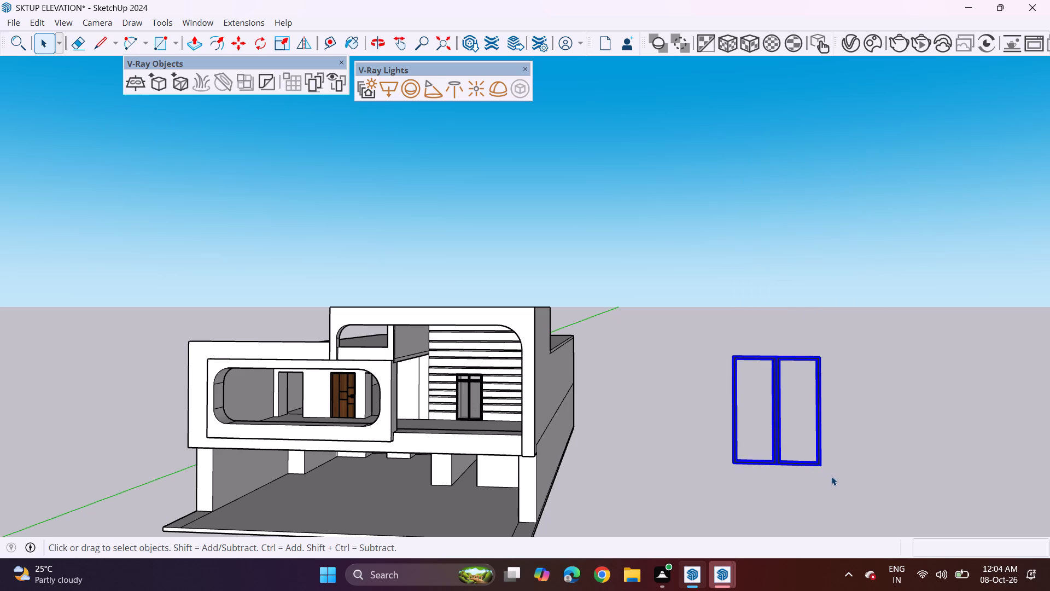
key(space)
click(763, 422)
key(space)
click(659, 341)
click(772, 418)
Move the two-panel frame by its lower right corner from the ground to the left-hand opening of the upper-floor back wall.
middle_drag(550, 410, 616, 397)
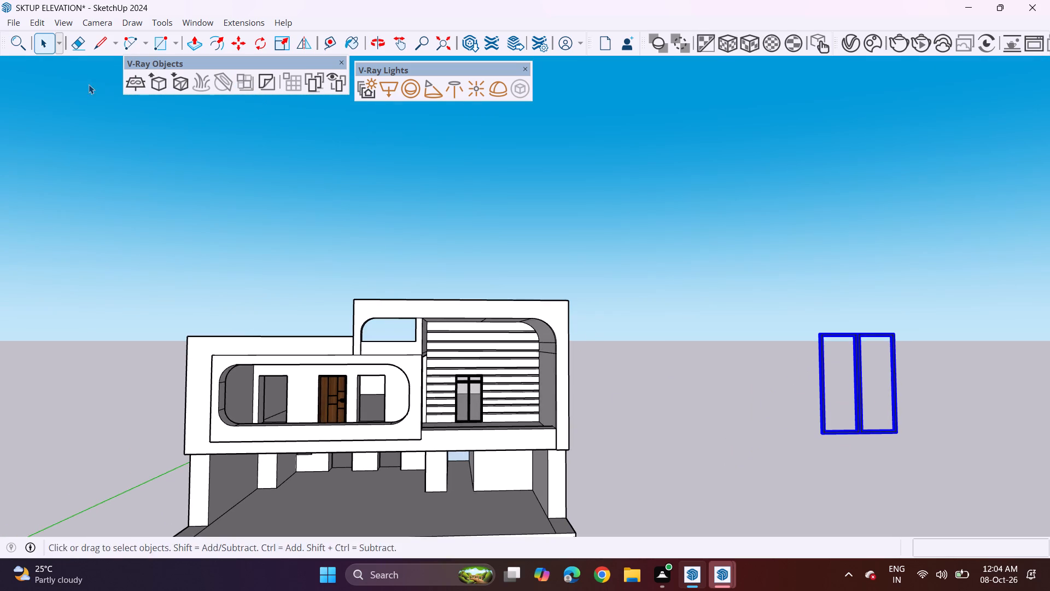
click(890, 433)
key(m)
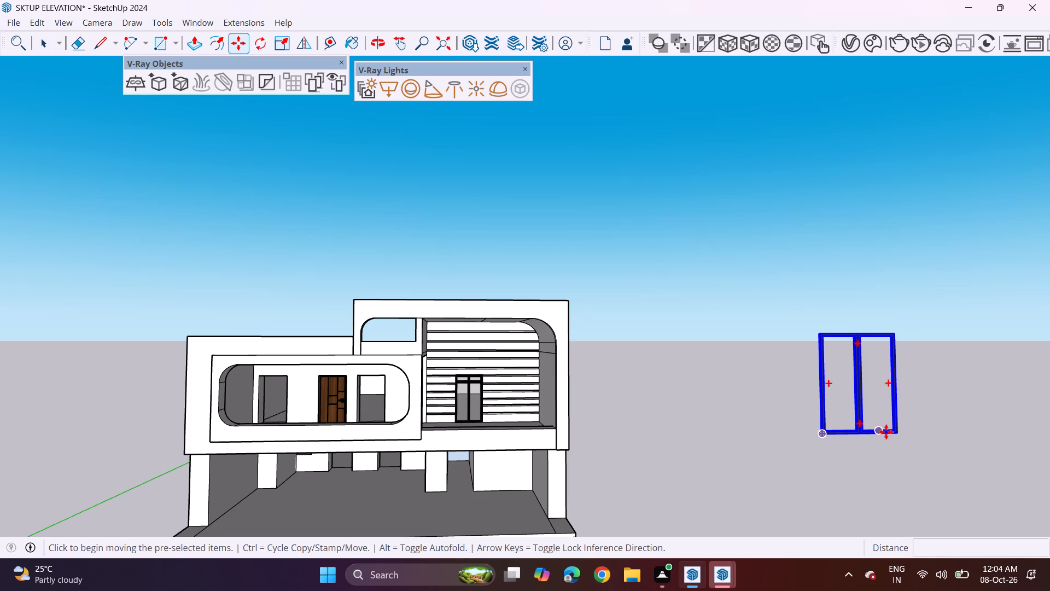
click(900, 436)
scroll(289, 406, up, 4)
middle_drag(288, 406, 423, 448)
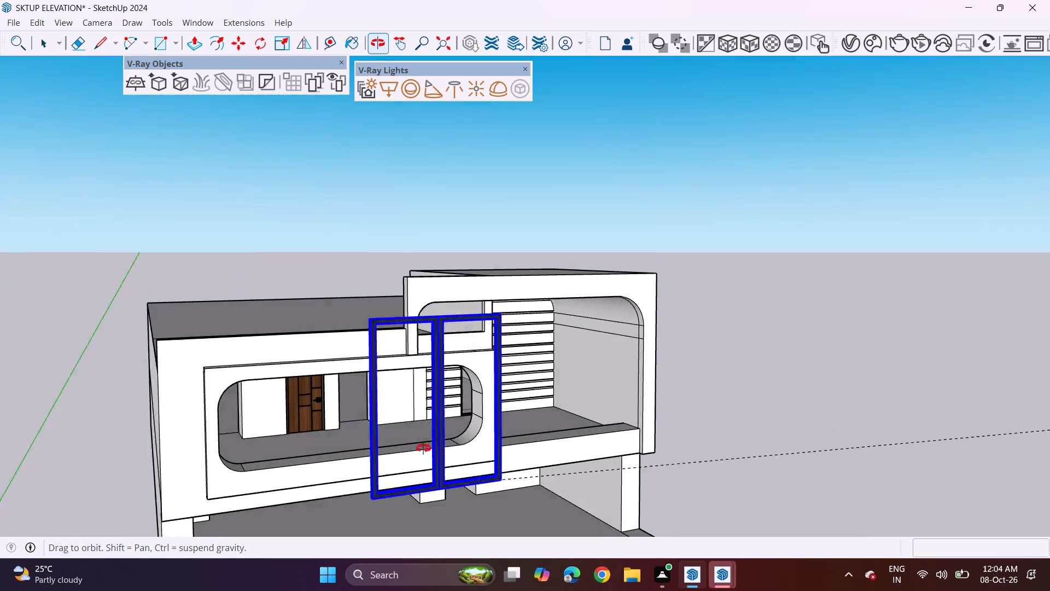
middle_drag(423, 448, 434, 449)
middle_drag(293, 437, 42, 441)
scroll(369, 393, up, 4)
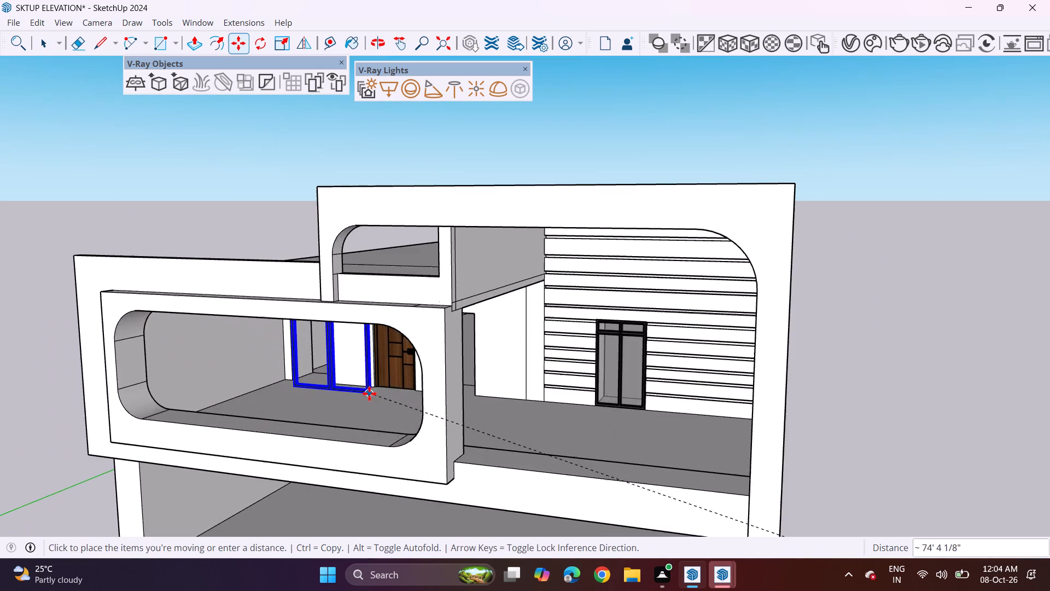
scroll(351, 385, up, 15)
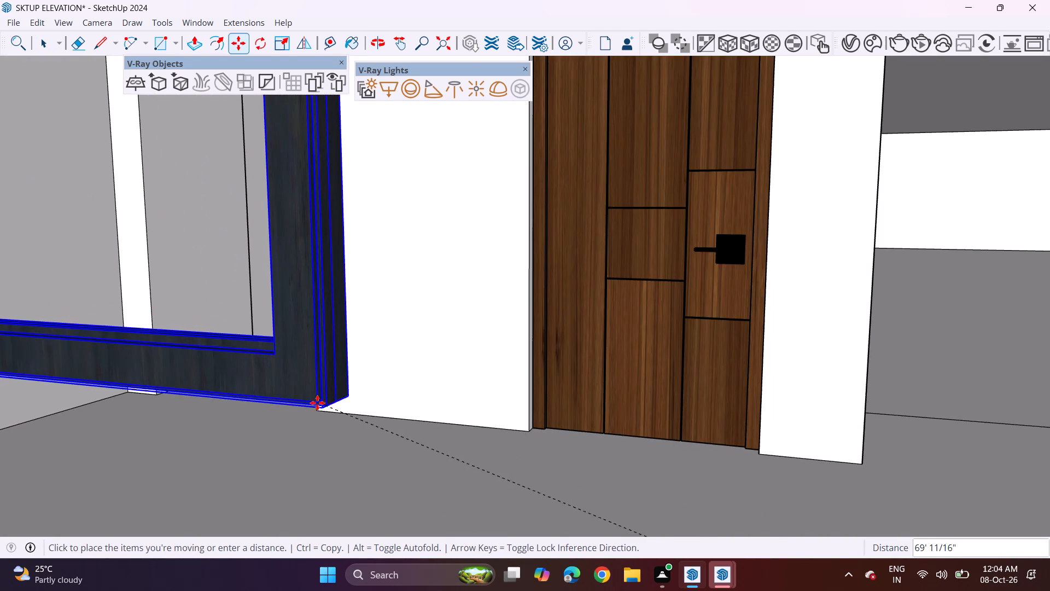
click(344, 357)
Reposition the two-panel frame so its lower right corner meets the bottom right corner of the left-hand back-wall opening.
middle_drag(311, 369, 405, 334)
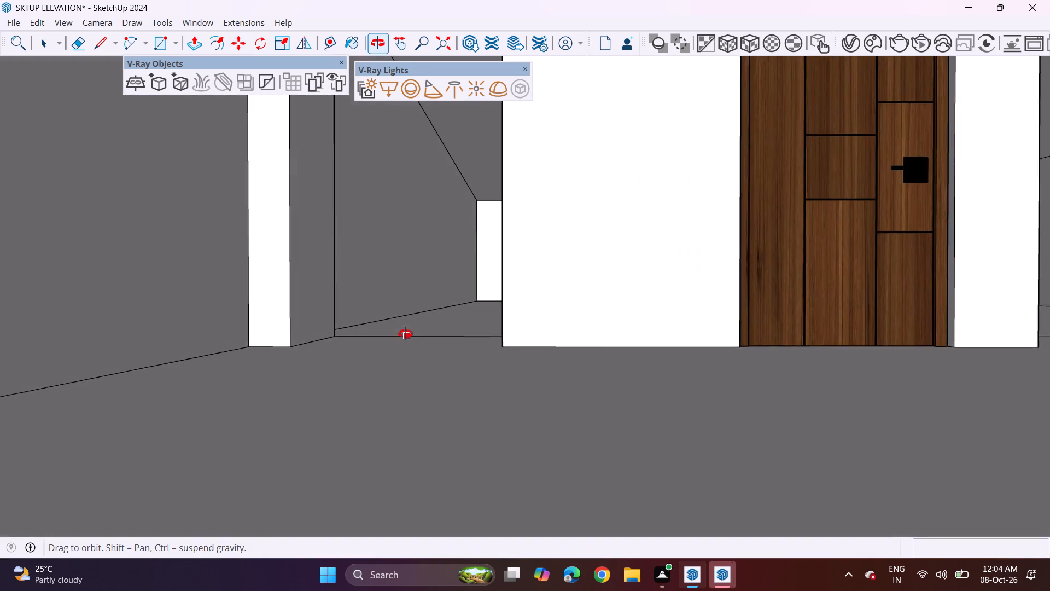
middle_drag(405, 334, 373, 352)
scroll(371, 349, down, 4)
middle_drag(406, 333, 306, 342)
click(219, 321)
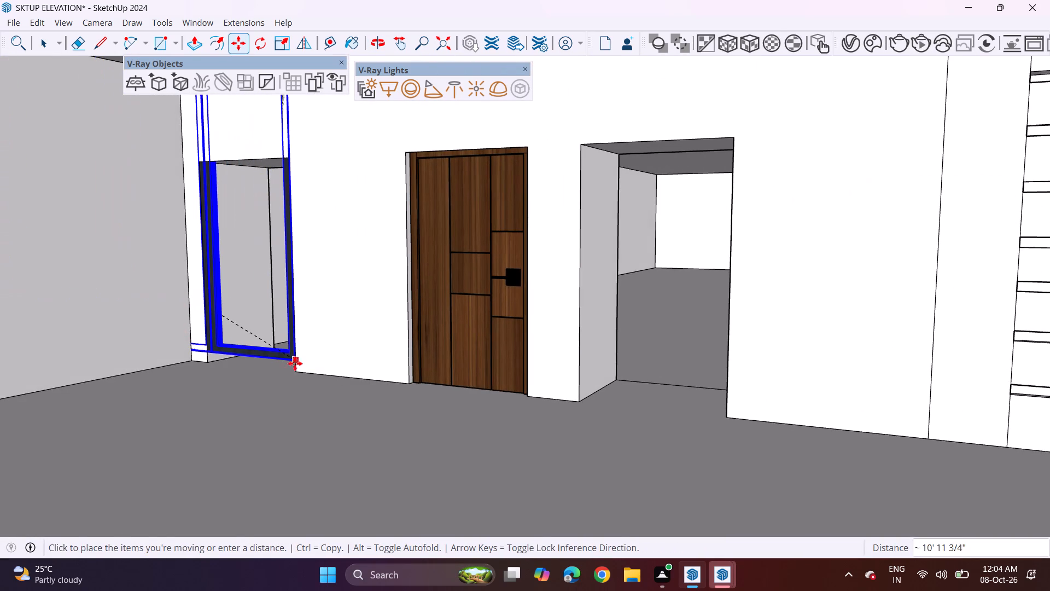
click(294, 367)
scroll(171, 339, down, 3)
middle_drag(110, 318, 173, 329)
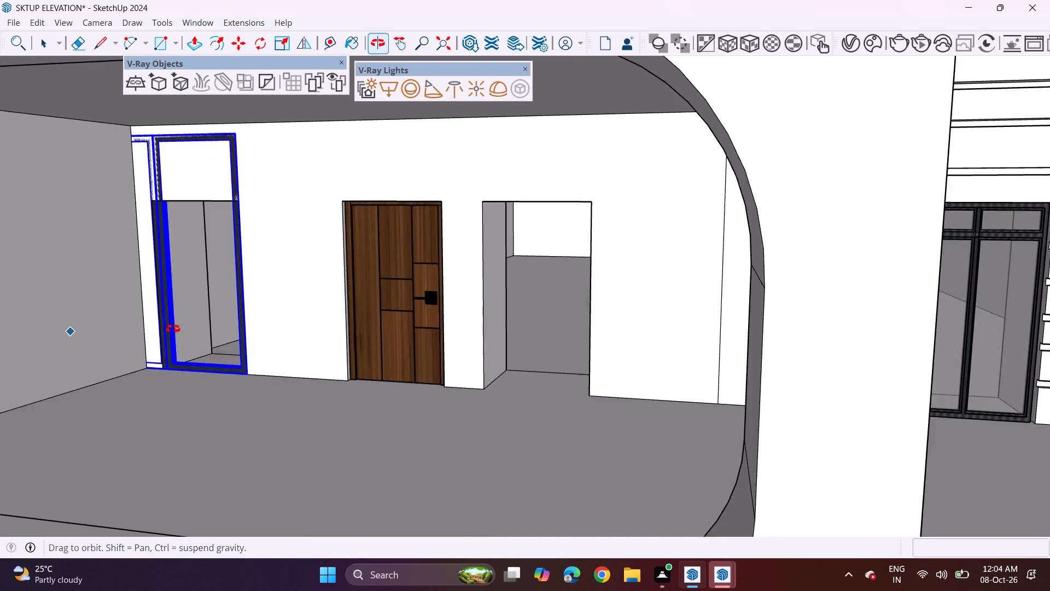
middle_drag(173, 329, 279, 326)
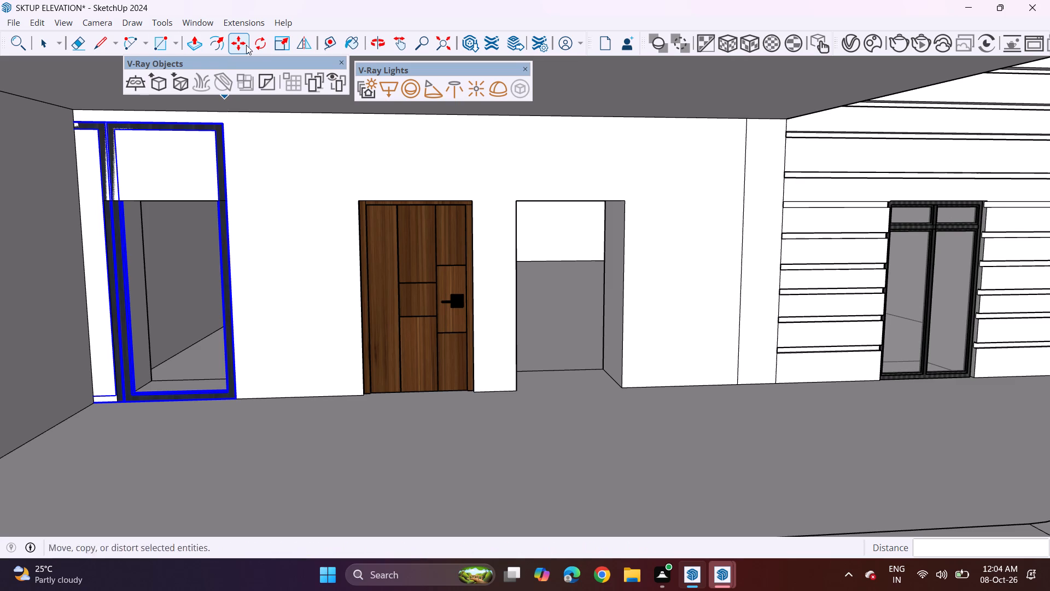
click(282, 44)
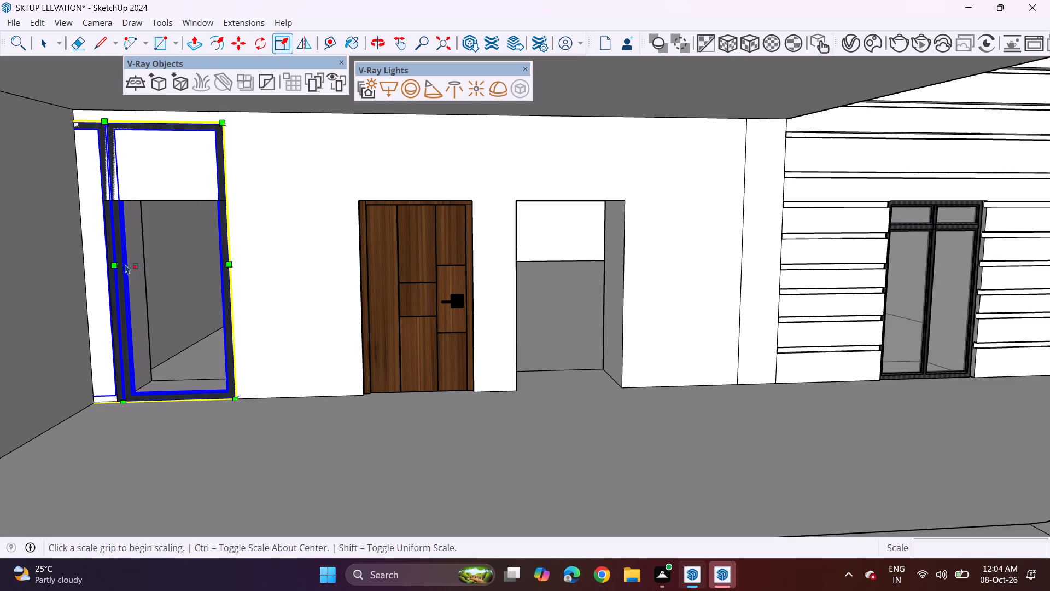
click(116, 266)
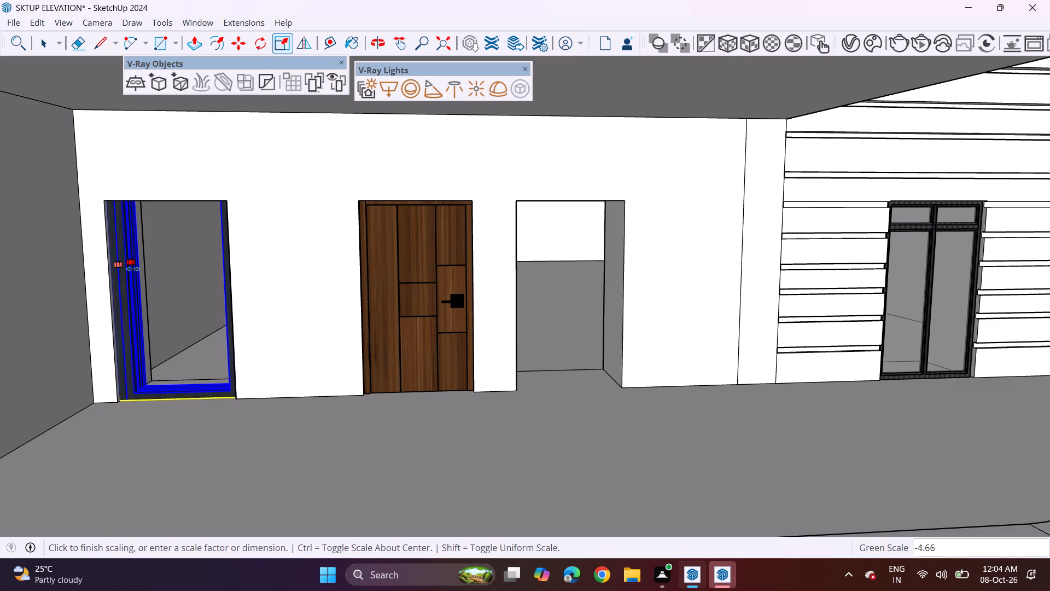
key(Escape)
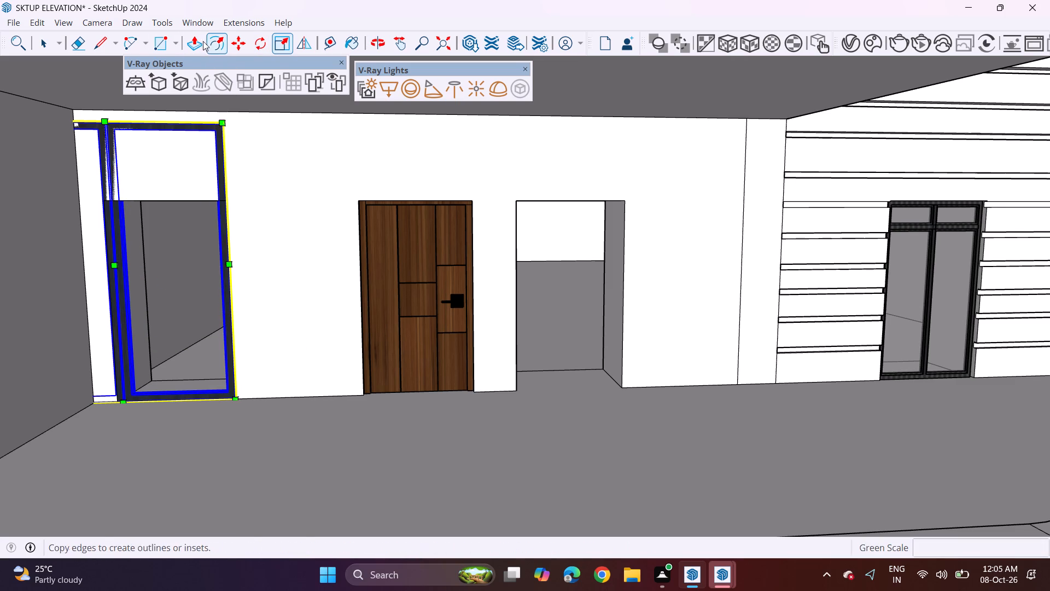
Move the two-panel frame 3' 6 5/16" along the red axis so its outer edge lines up with the left-hand opening.
click(240, 50)
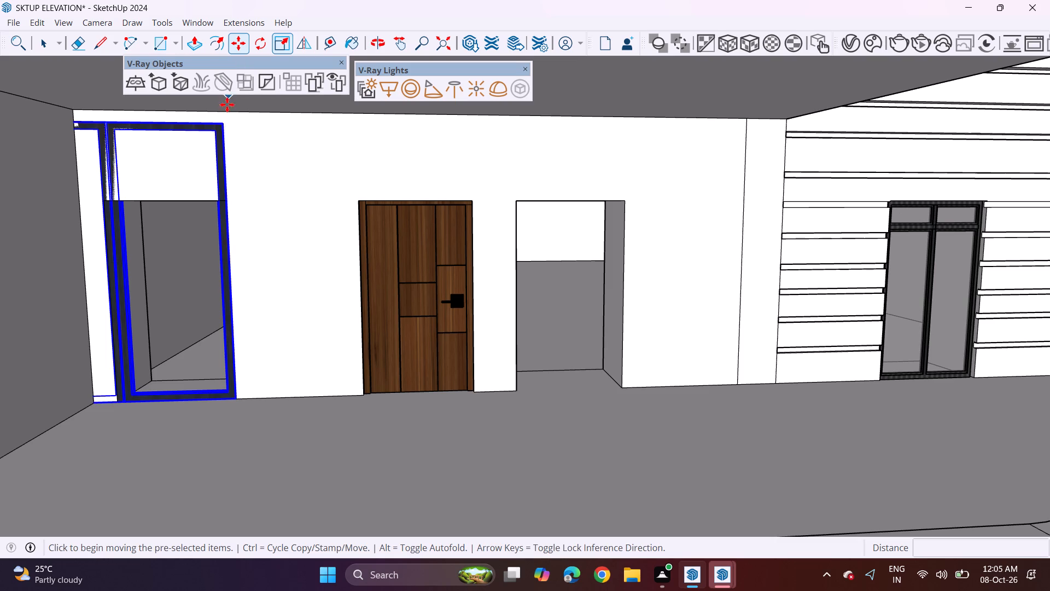
click(225, 133)
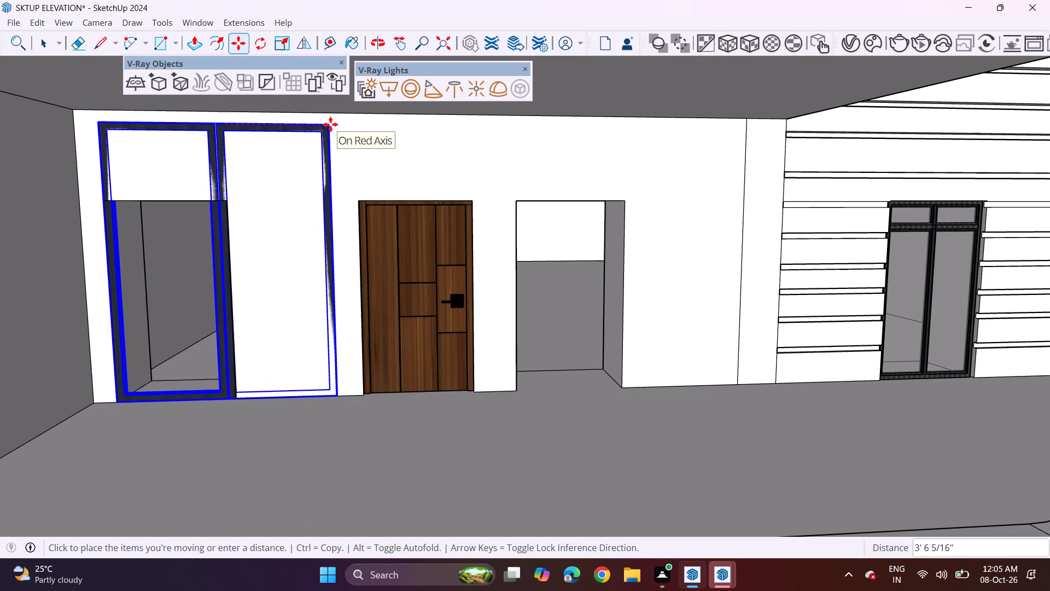
click(330, 124)
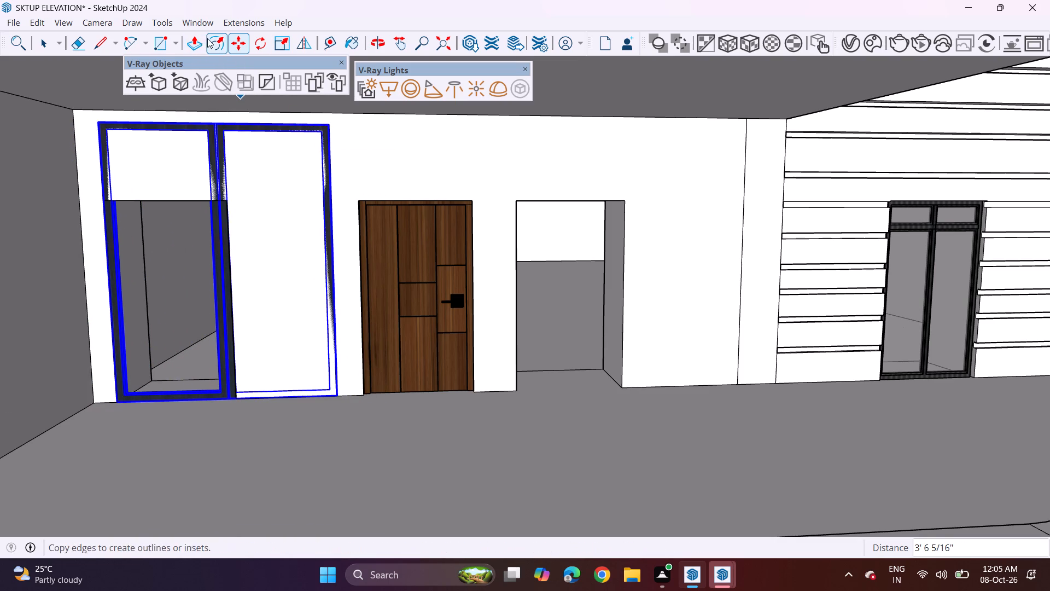
Scale the frame's height down to about 0.73 so its top meets the top of the opening.
click(288, 49)
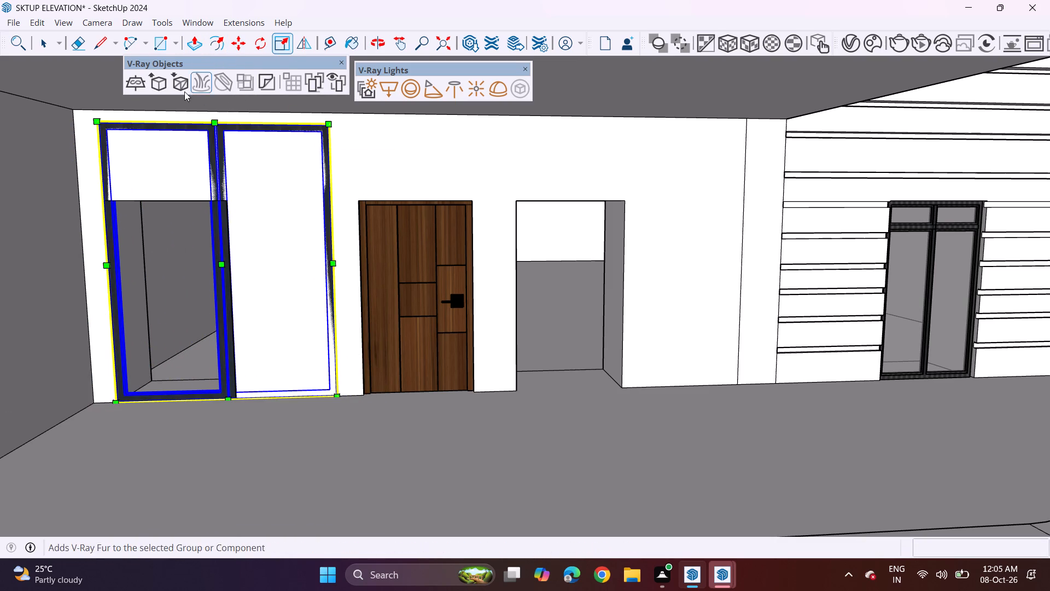
click(218, 122)
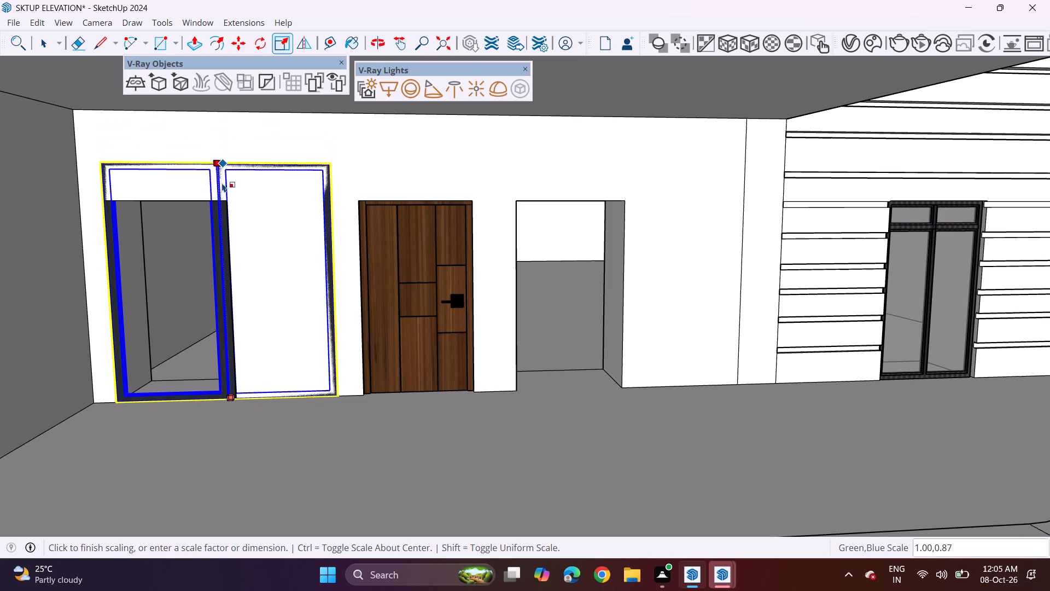
click(208, 204)
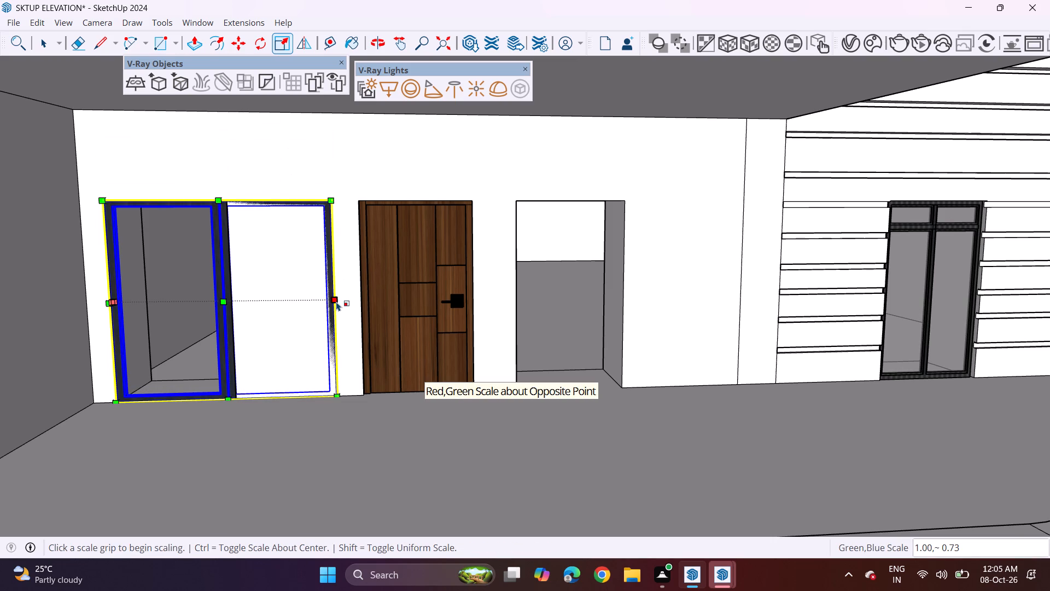
Narrow the frame to the opening's width, scaling it by about 0.58 and again by about 0.87 along the red axis.
scroll(341, 295, up, 5)
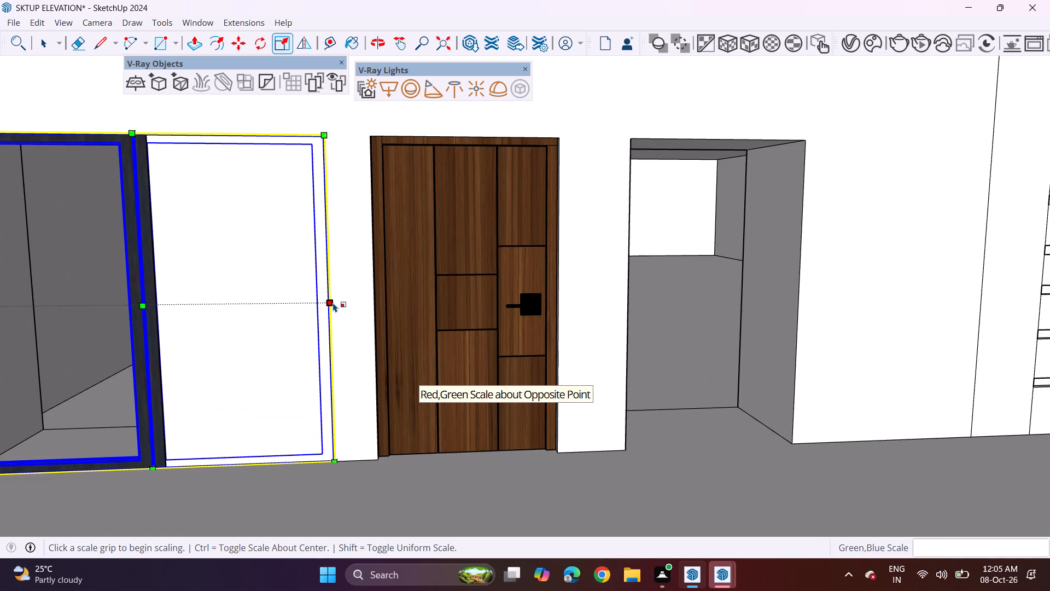
click(336, 300)
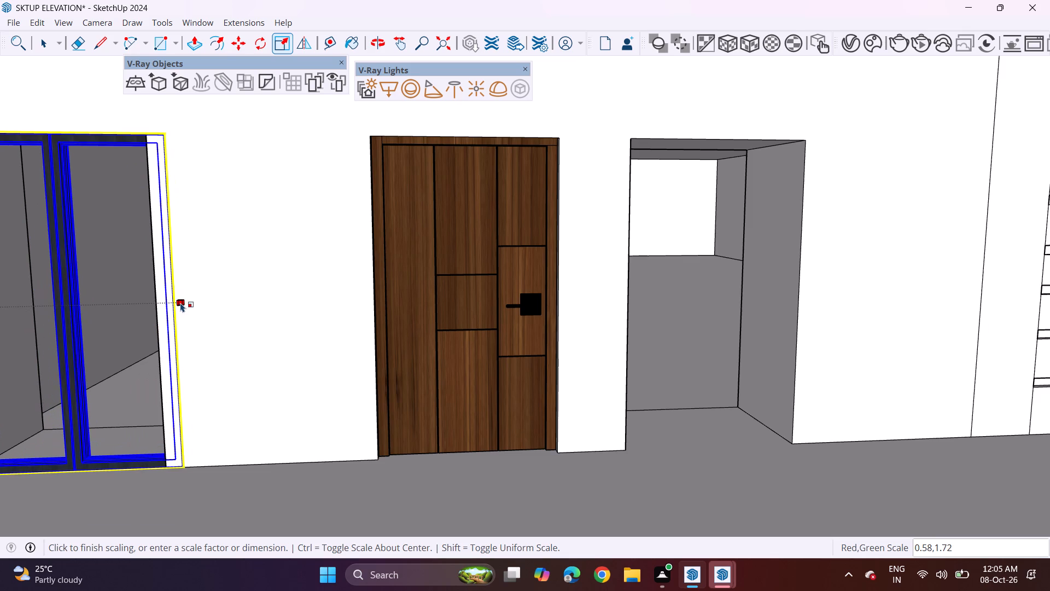
click(178, 306)
middle_drag(167, 317, 334, 297)
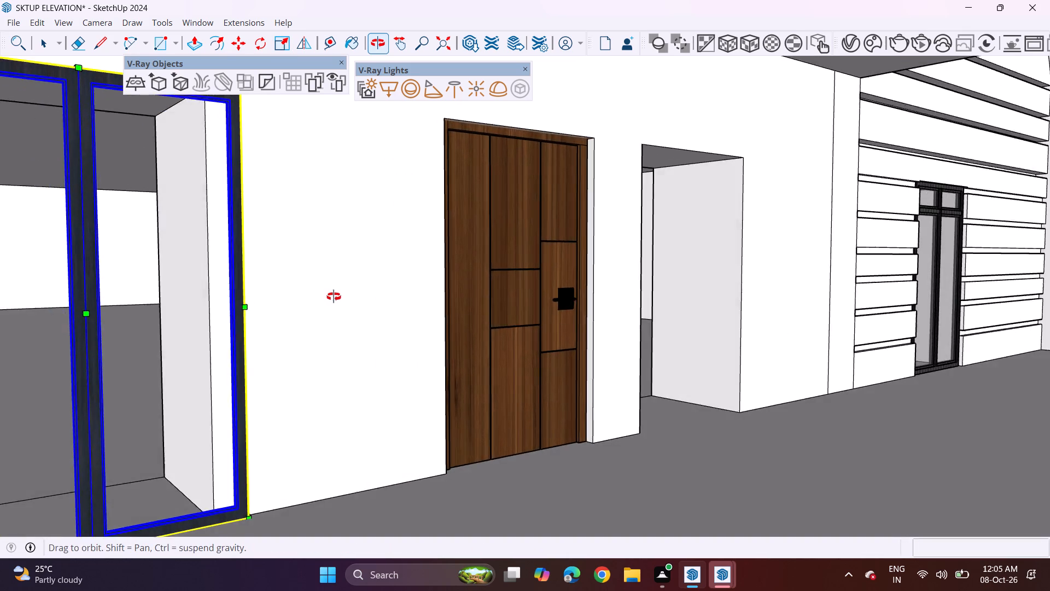
middle_drag(334, 297, 125, 326)
scroll(195, 289, up, 4)
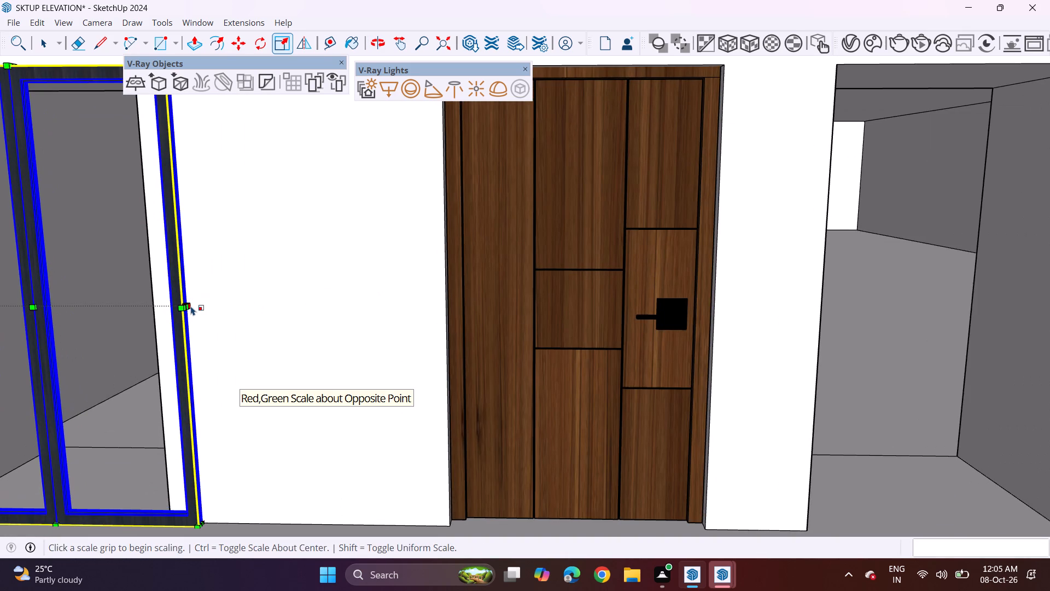
click(190, 310)
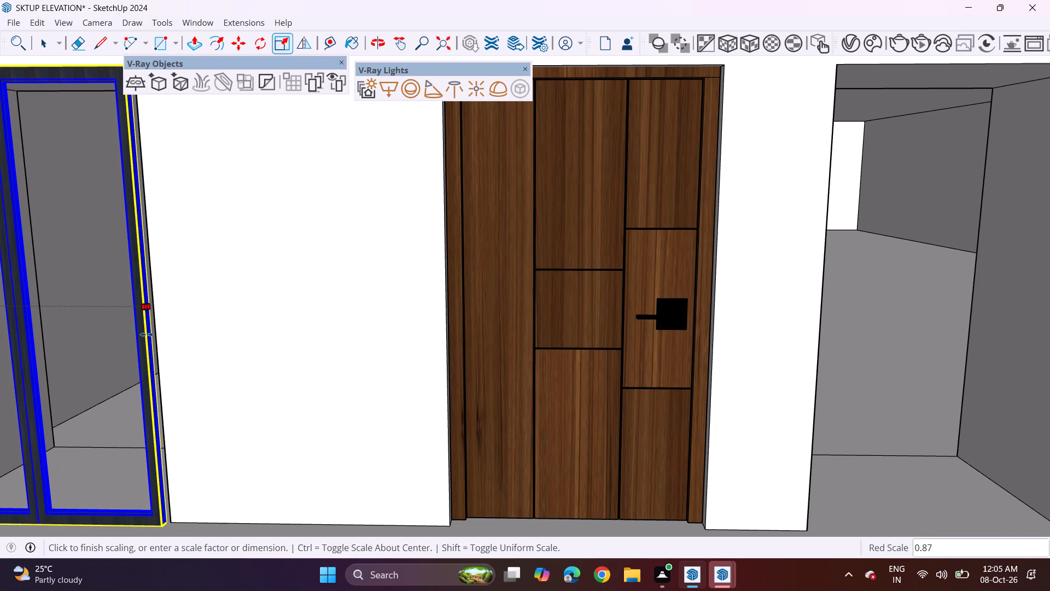
click(147, 334)
Shift the frame about 1" by its upper right corner toward the upper right corner of the opening.
middle_drag(175, 298, 16, 254)
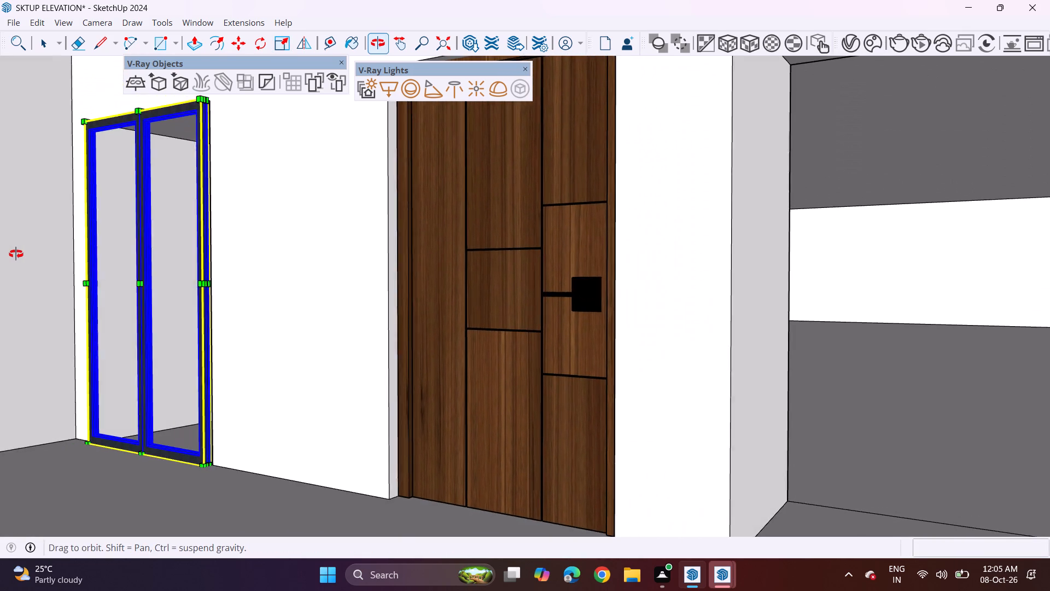
middle_drag(16, 254, 155, 270)
scroll(155, 270, down, 3)
middle_drag(155, 270, 226, 269)
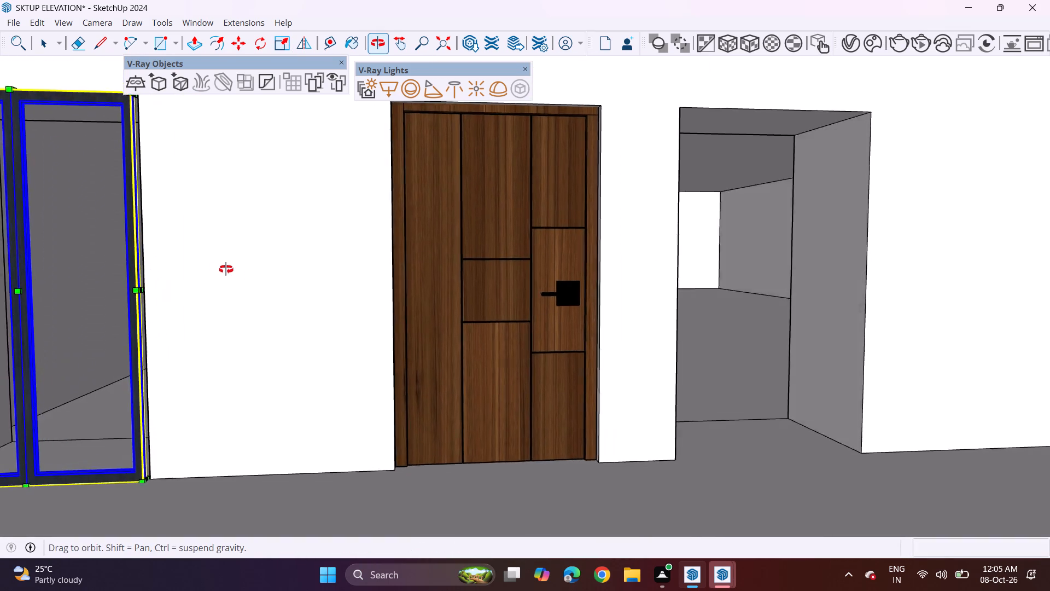
middle_drag(226, 269, 254, 338)
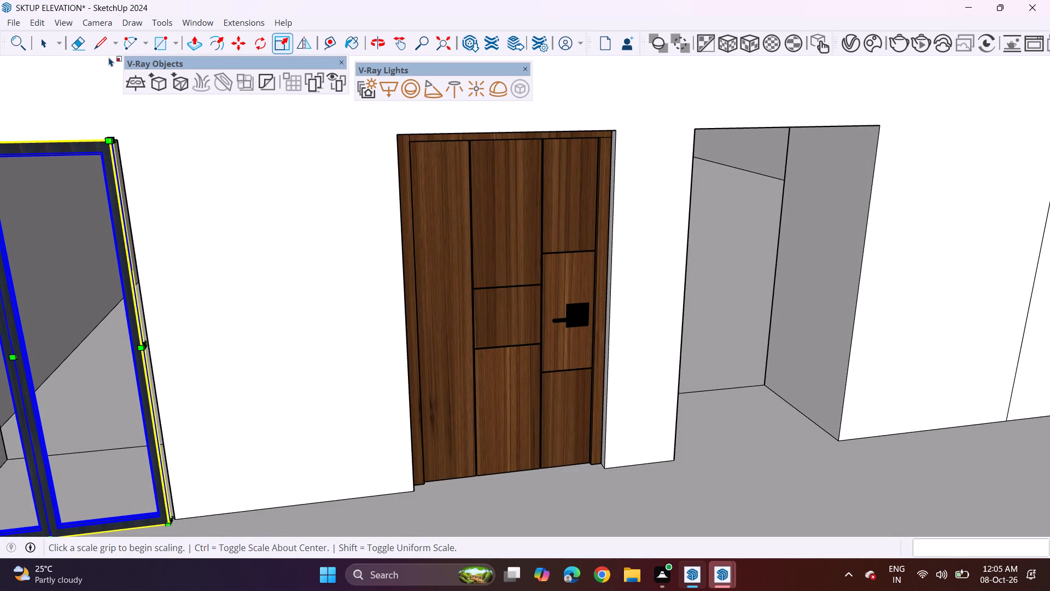
middle_drag(123, 144, 0, 148)
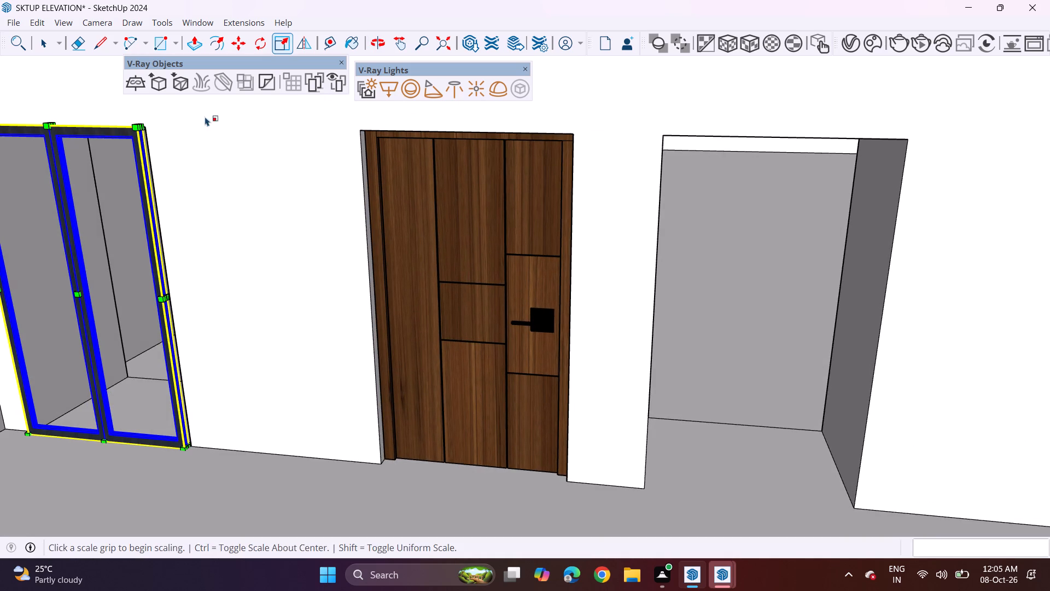
click(238, 42)
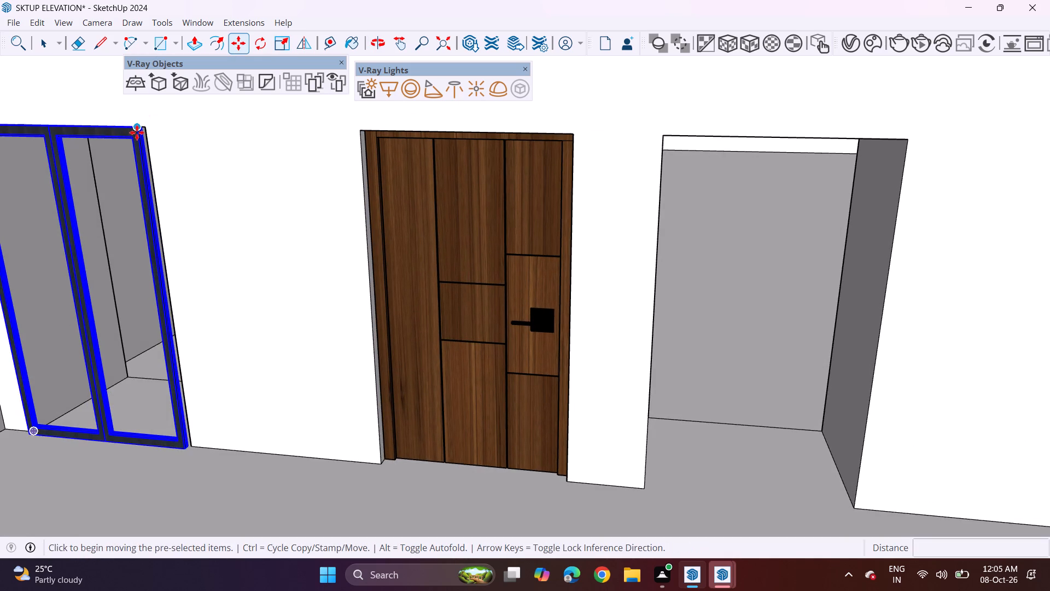
click(137, 132)
scroll(139, 130, up, 2)
middle_drag(119, 139, 82, 225)
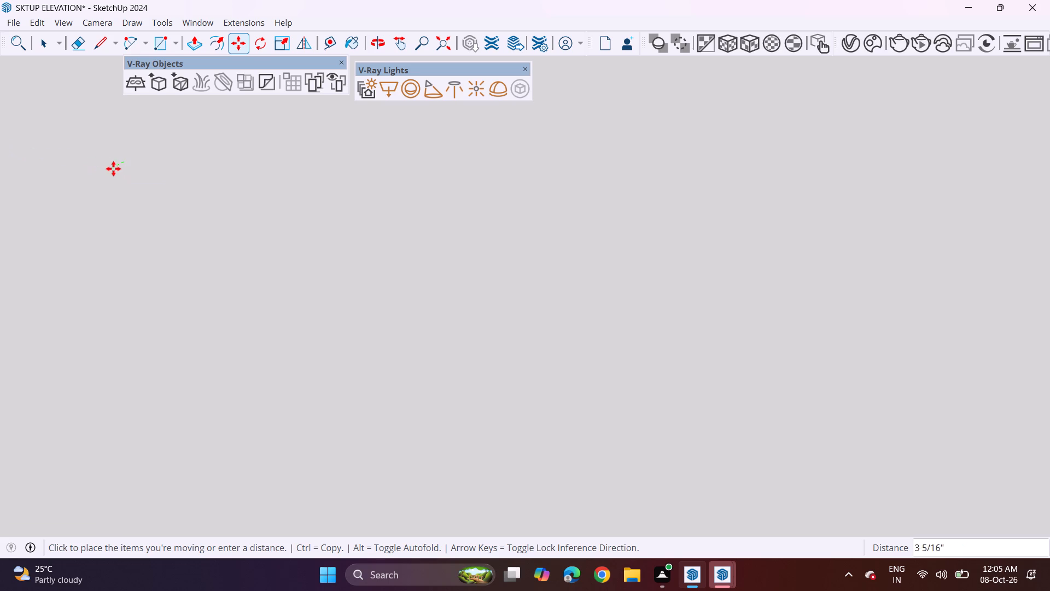
scroll(112, 166, down, 20)
scroll(112, 166, down, 3)
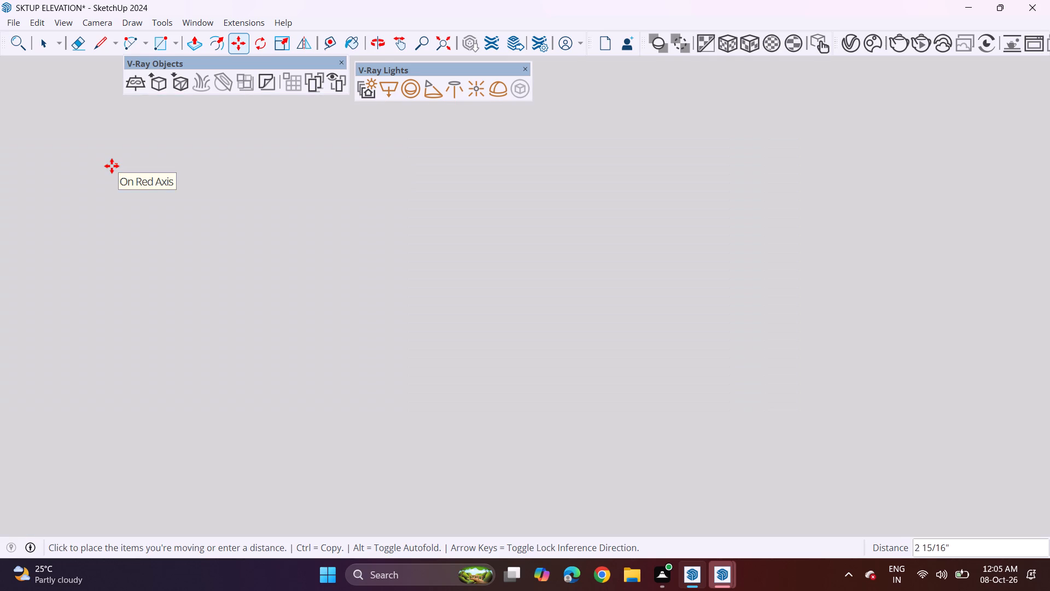
shift+middle_drag(112, 166, 146, 82)
scroll(147, 149, down, 13)
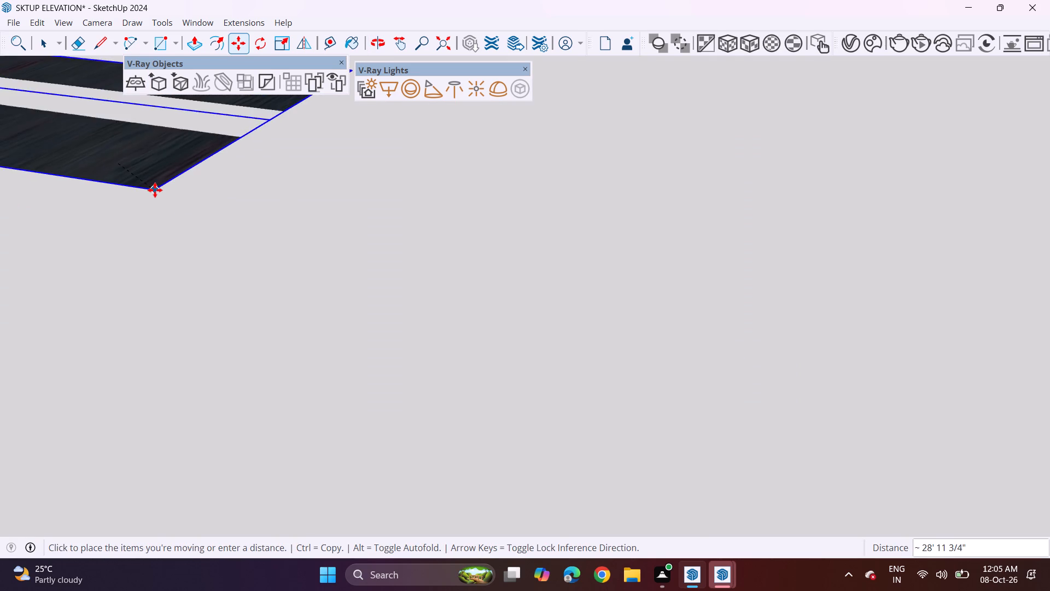
scroll(155, 190, down, 20)
scroll(155, 190, down, 12)
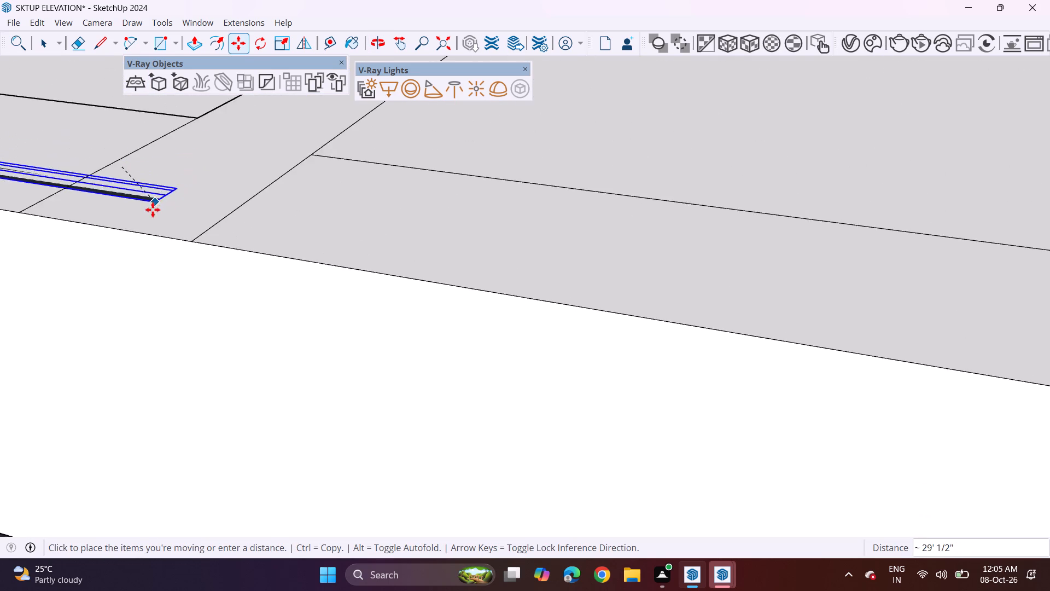
scroll(153, 210, down, 17)
scroll(150, 211, down, 4)
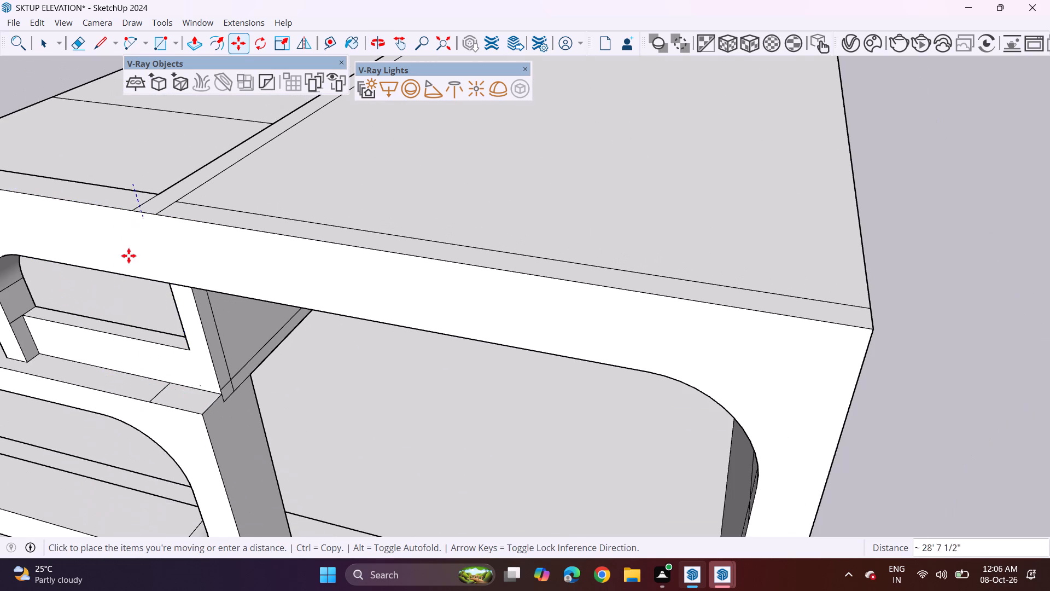
middle_drag(114, 308, 206, 129)
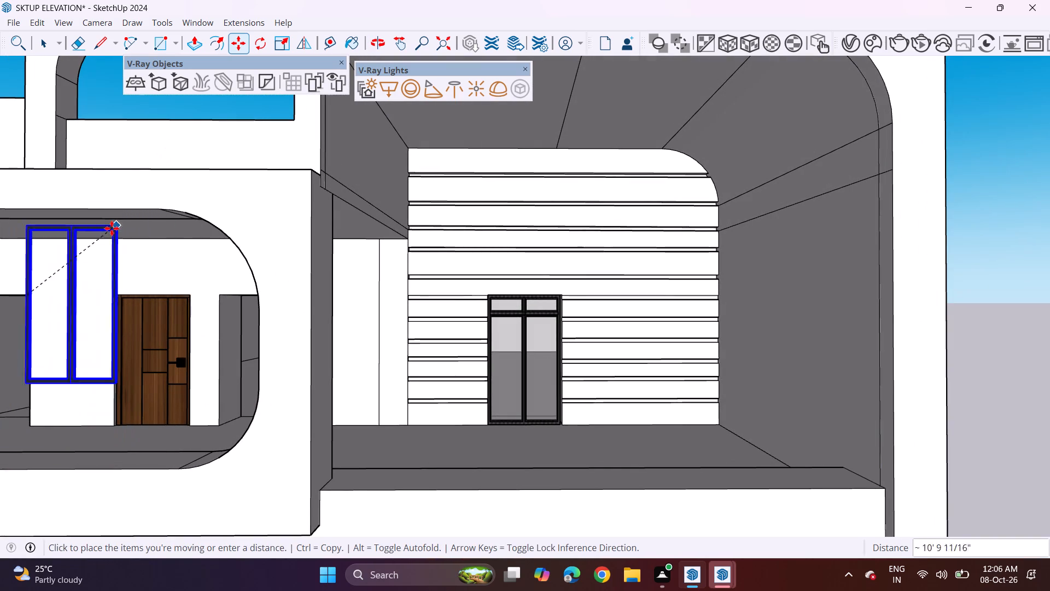
click(29, 297)
Move the frame about 13/16" along the green axis by its lower left corner to seat it in the opening.
shift+middle_drag(5, 398, 275, 354)
scroll(258, 334, up, 7)
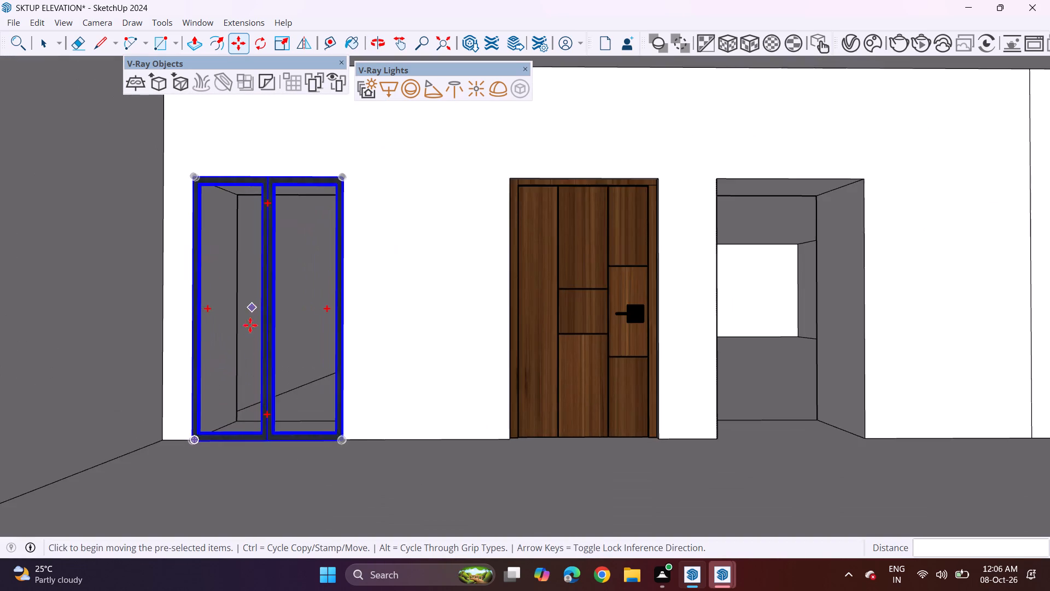
scroll(247, 358, up, 4)
middle_drag(266, 418, 131, 473)
scroll(252, 439, up, 4)
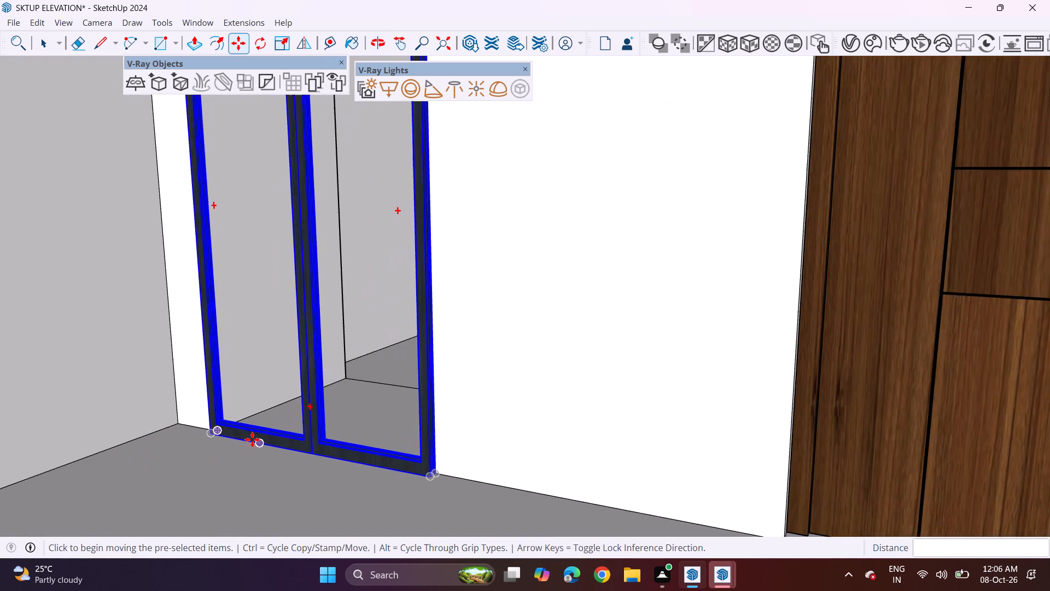
scroll(241, 437, up, 3)
click(198, 430)
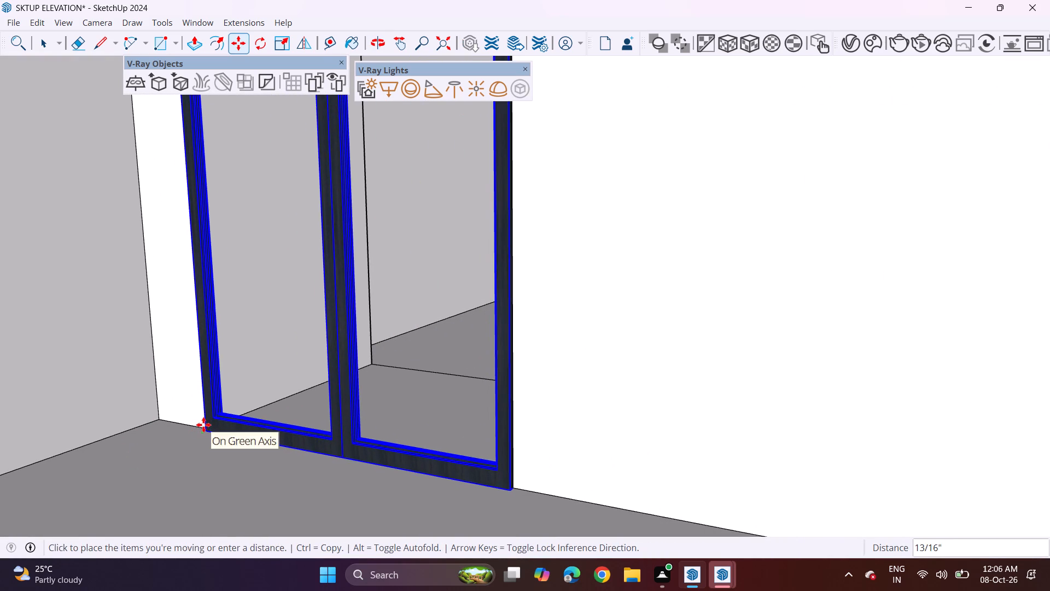
click(204, 426)
Widen the frame by a red-axis scale of about 1.02 to close the gap at the opening's right edge.
scroll(294, 379, down, 6)
middle_drag(287, 379, 364, 313)
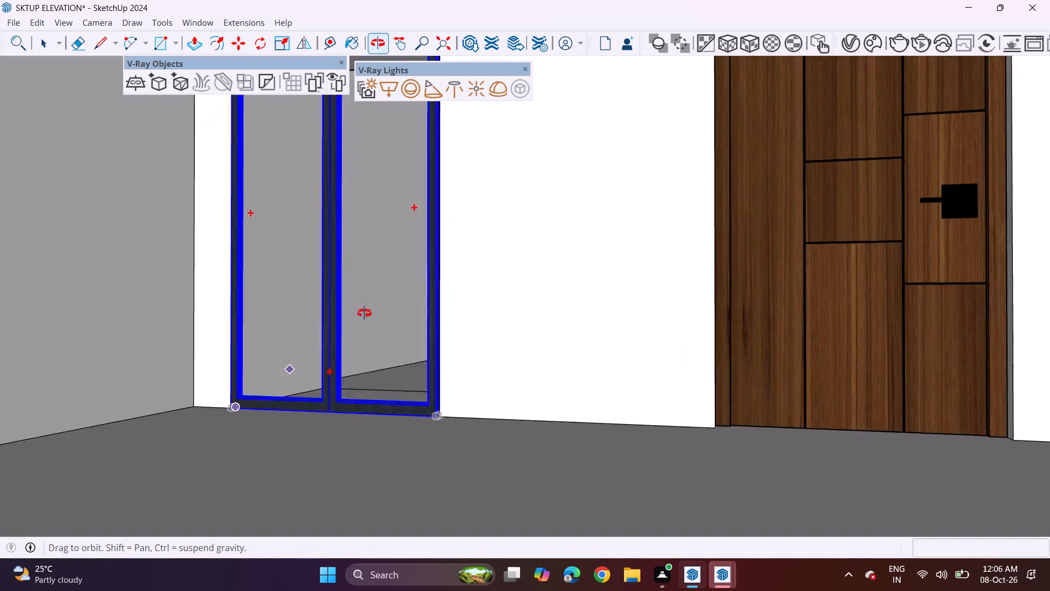
middle_drag(364, 313, 427, 305)
scroll(428, 303, down, 4)
scroll(430, 303, down, 20)
scroll(430, 303, down, 5)
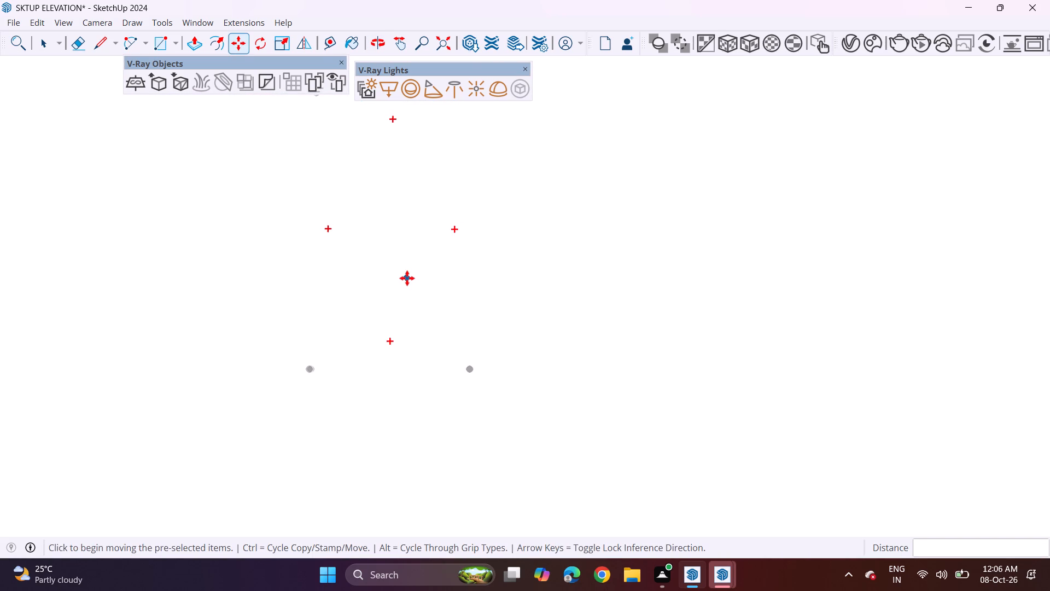
scroll(407, 278, down, 20)
scroll(407, 278, down, 20)
scroll(407, 278, down, 3)
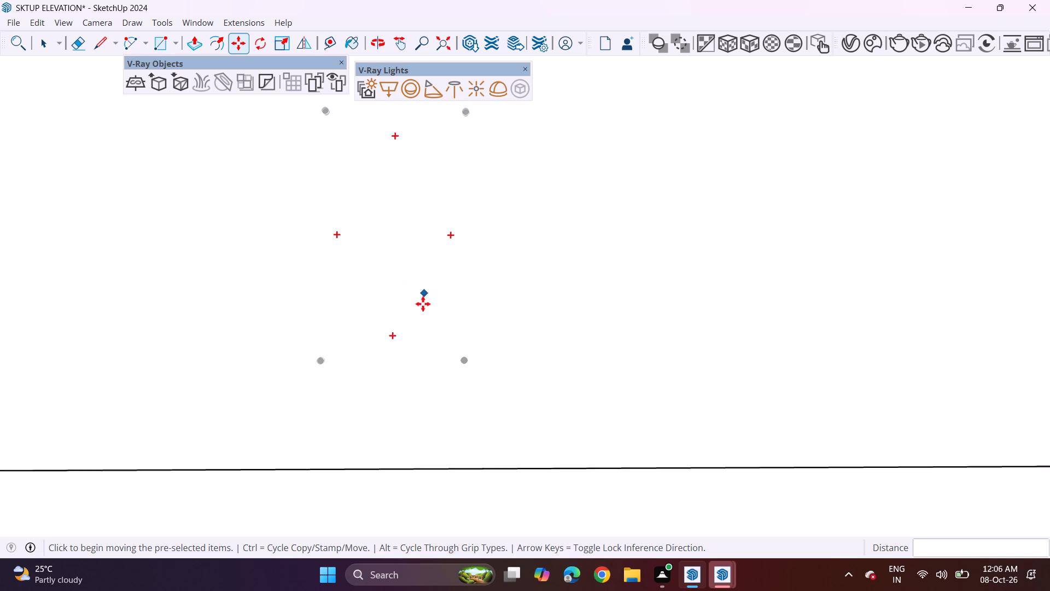
scroll(423, 304, down, 20)
scroll(423, 304, down, 14)
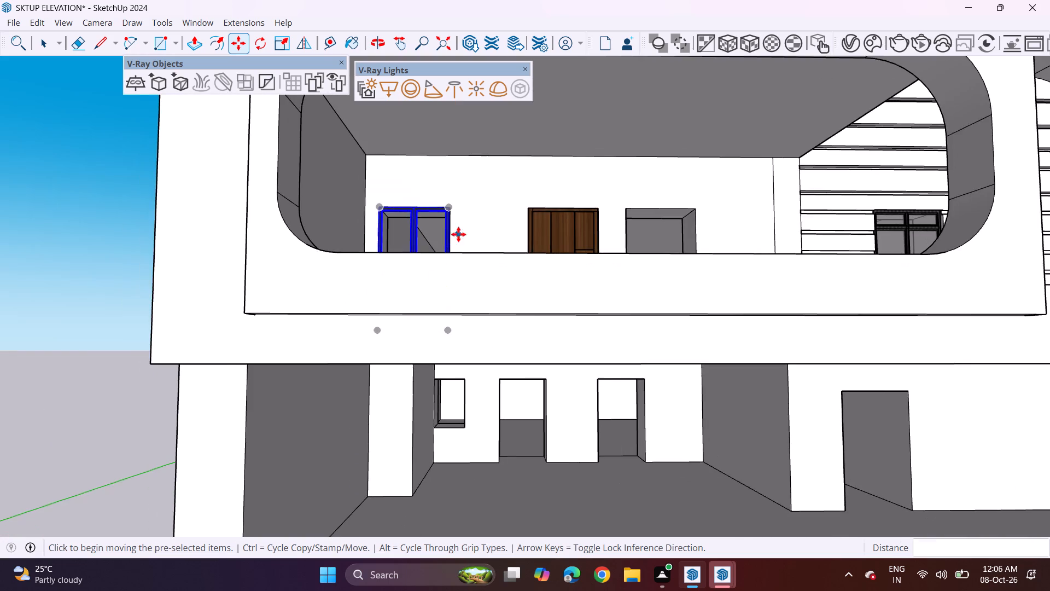
middle_drag(456, 235, 428, 302)
scroll(435, 288, up, 12)
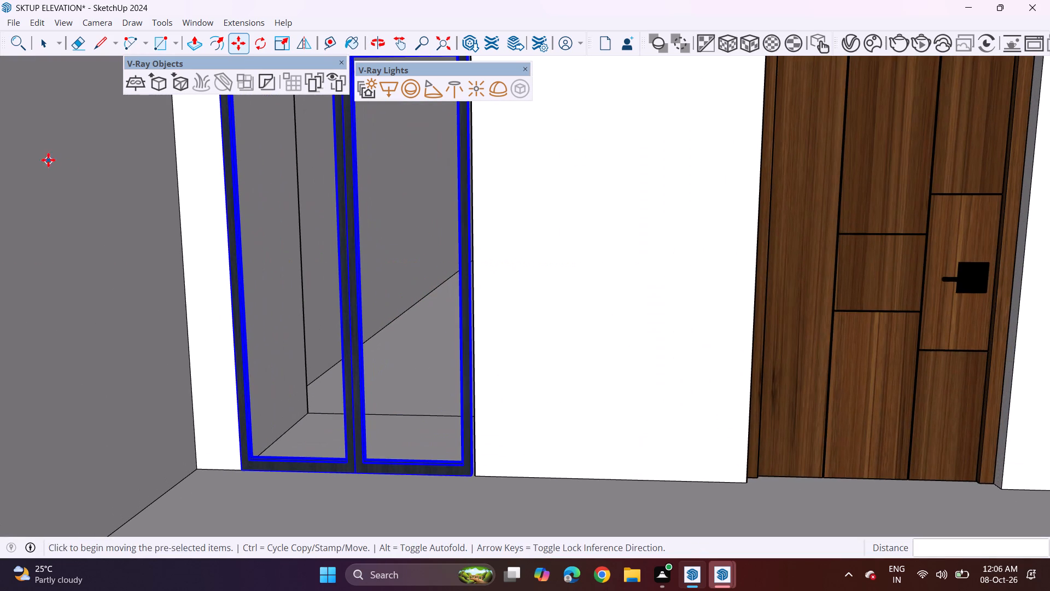
click(277, 43)
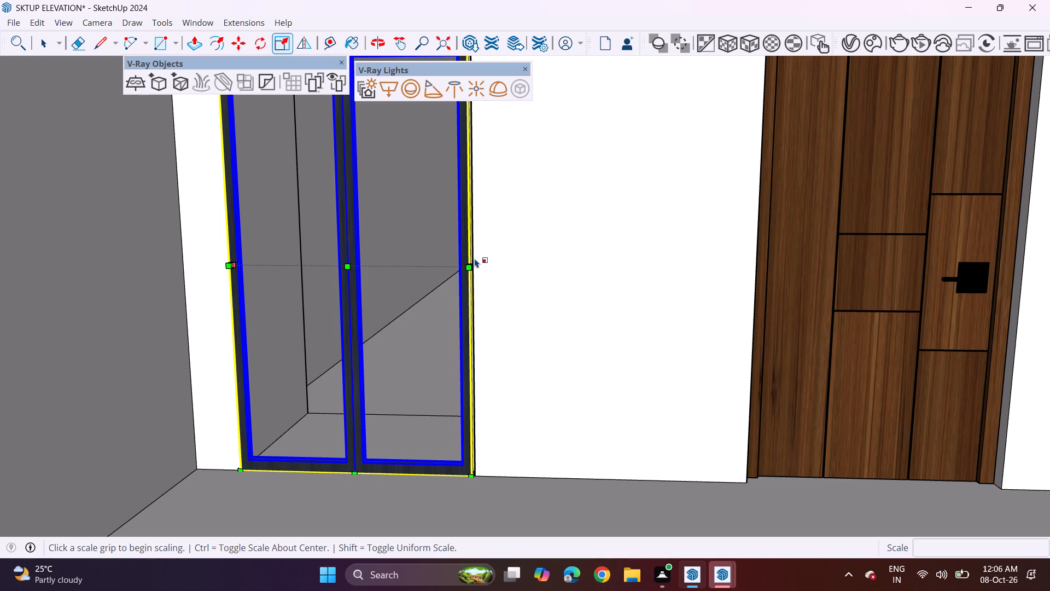
scroll(474, 263, up, 5)
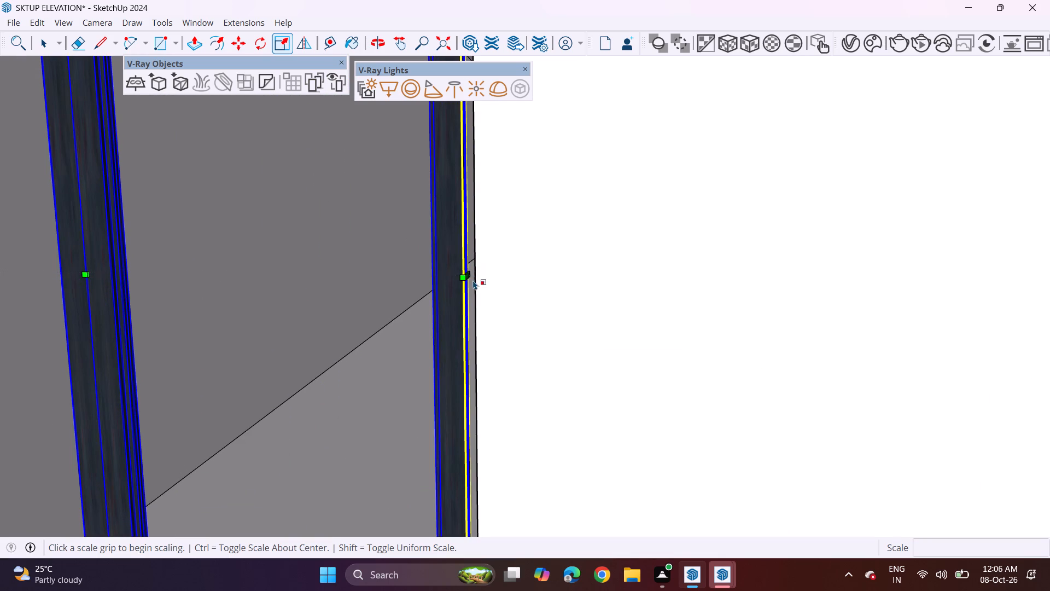
click(470, 275)
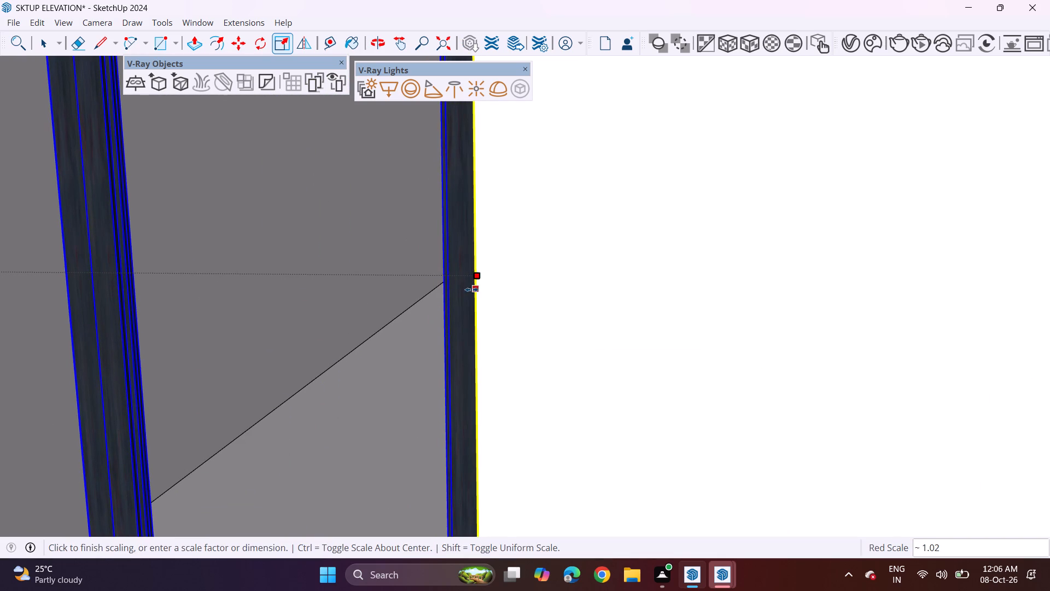
click(471, 289)
scroll(418, 315, down, 9)
middle_drag(420, 321, 420, 310)
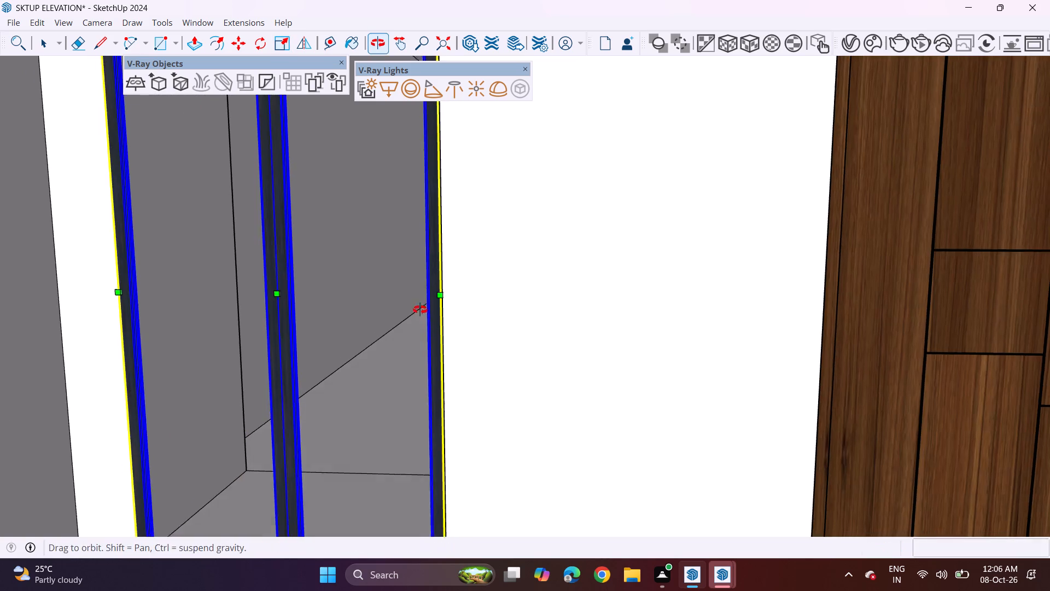
middle_drag(420, 310, 429, 281)
scroll(428, 274, down, 18)
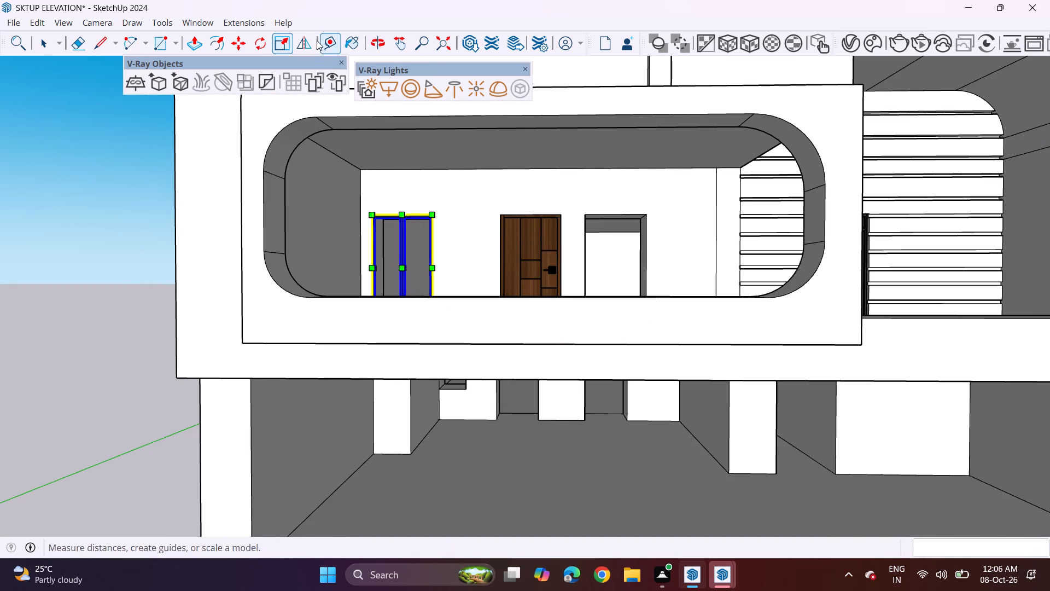
Copy the frame from the opening left of the wooden door about 14' 6 7/8" into the empty opening on the door's other side.
click(236, 39)
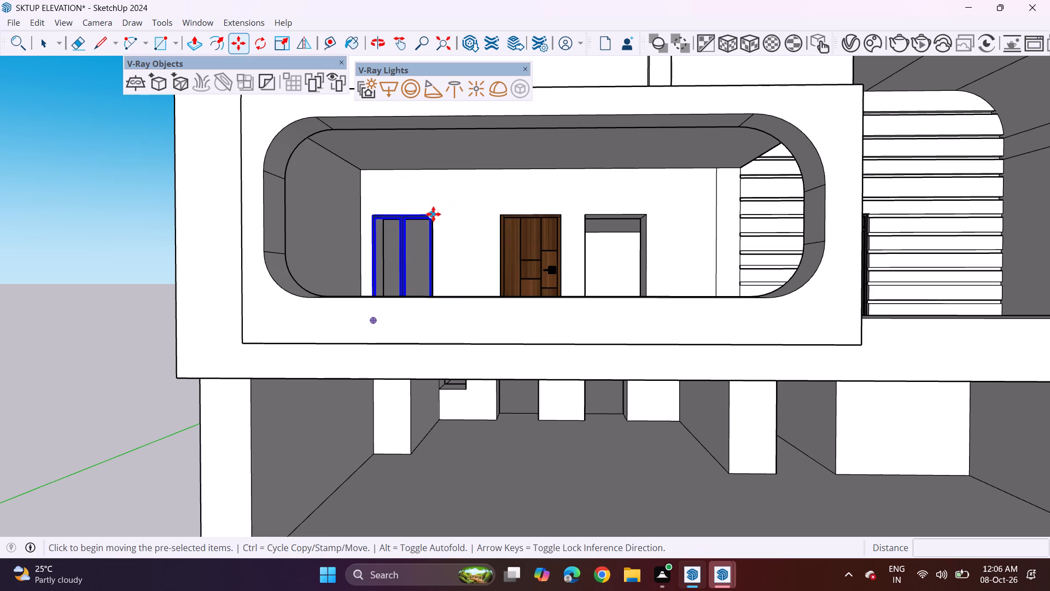
click(433, 214)
key(Escape)
click(429, 218)
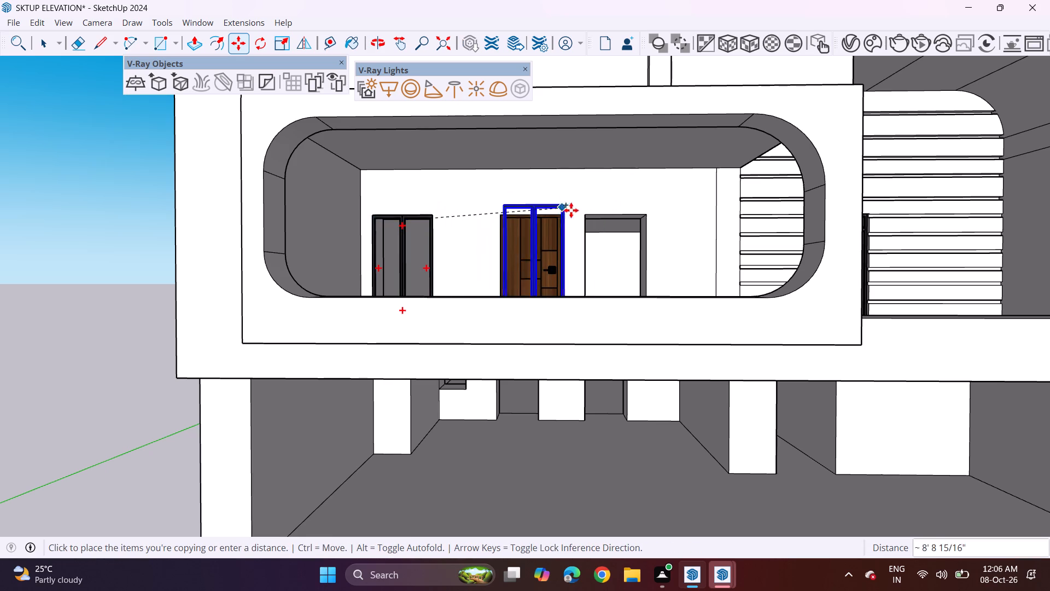
click(638, 222)
scroll(630, 231, up, 1)
middle_drag(615, 246, 594, 269)
scroll(642, 229, up, 5)
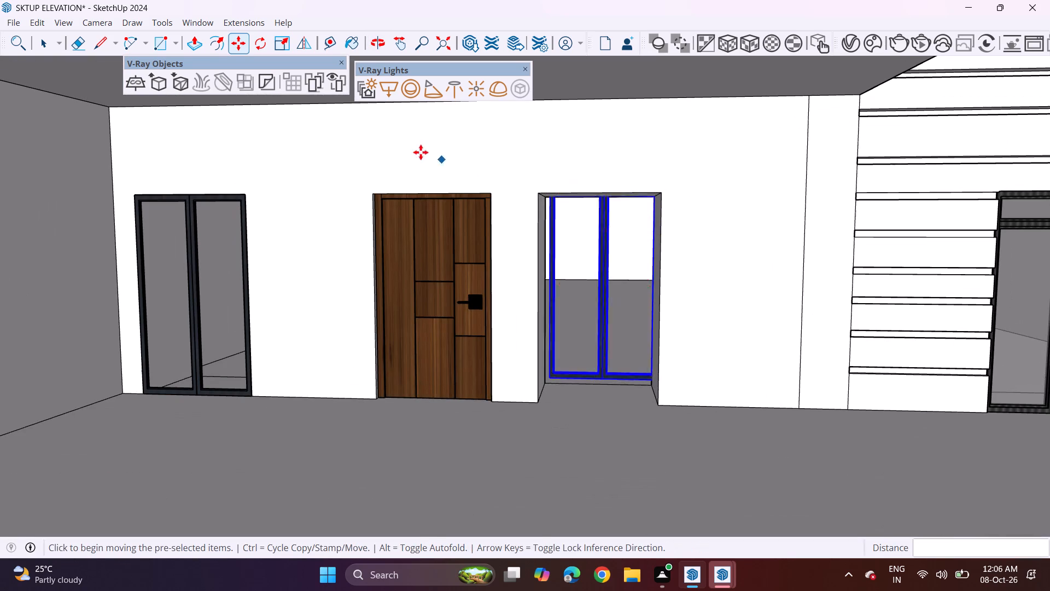
Move the copied frame about 3' 4 5/16" by its upper left corner onto the upper left corner of its opening.
click(234, 40)
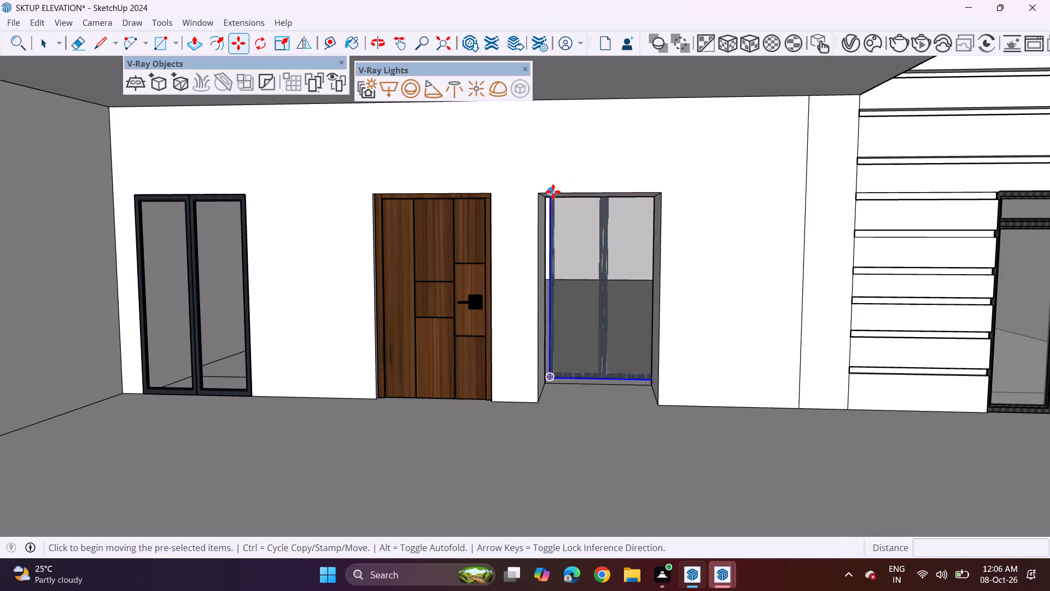
click(553, 192)
click(538, 198)
middle_drag(603, 264, 597, 274)
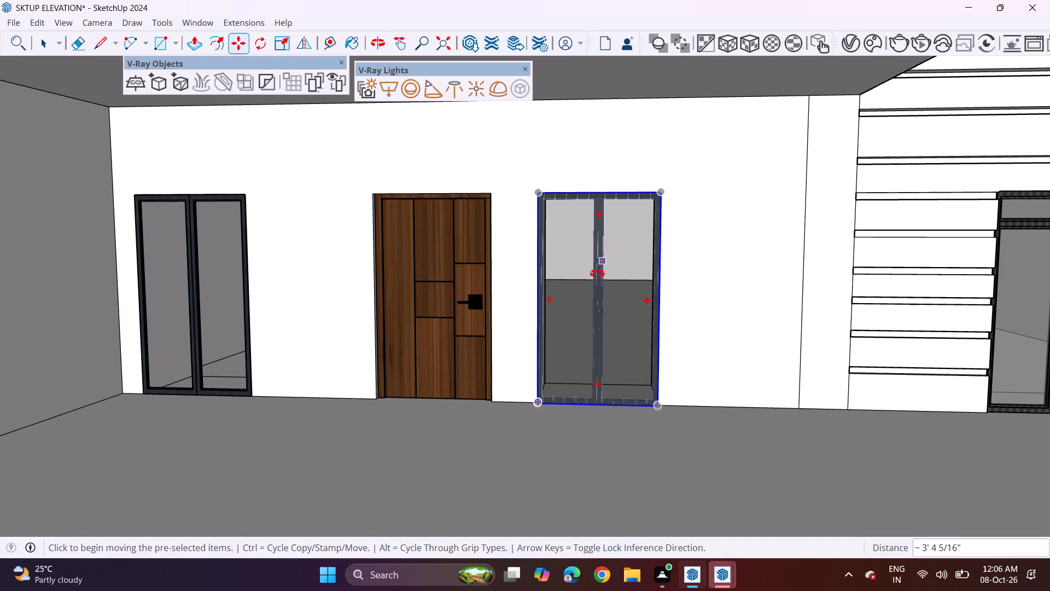
middle_drag(597, 274, 634, 263)
scroll(641, 258, down, 3)
middle_drag(644, 298, 585, 338)
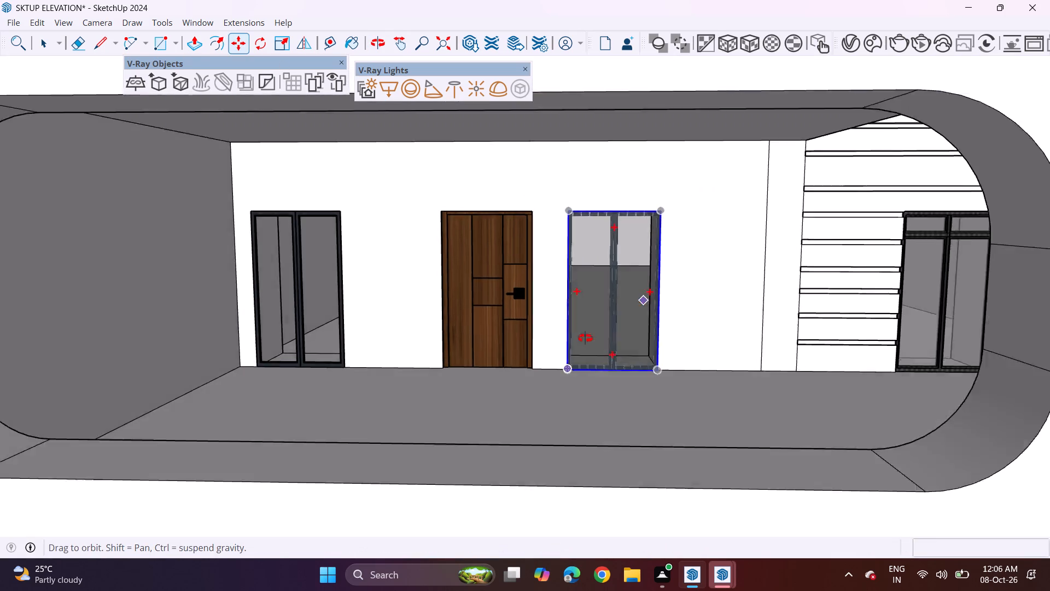
middle_drag(585, 338, 540, 339)
Shift the copied frame 7/8" along the red axis by its upper left corner, and clear the selection.
scroll(549, 262, up, 5)
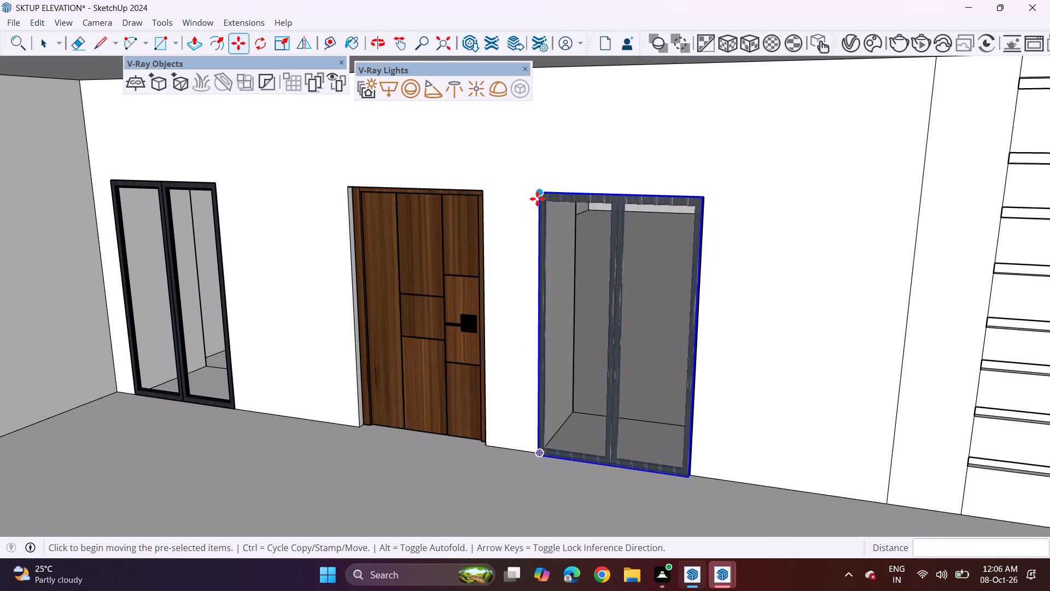
click(539, 194)
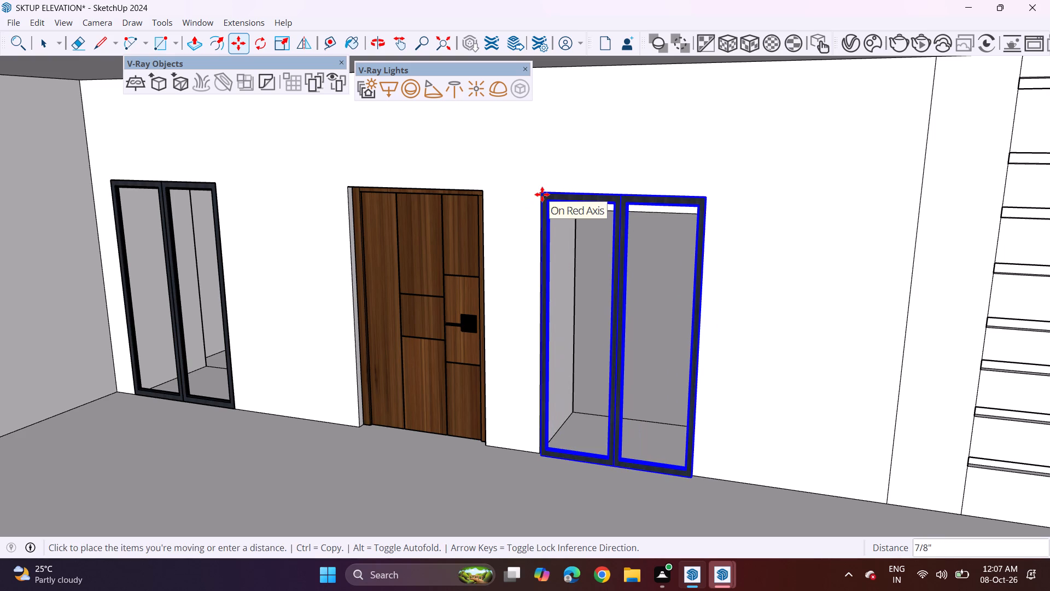
click(542, 194)
scroll(512, 321, down, 3)
middle_drag(511, 321, 535, 258)
scroll(535, 258, down, 5)
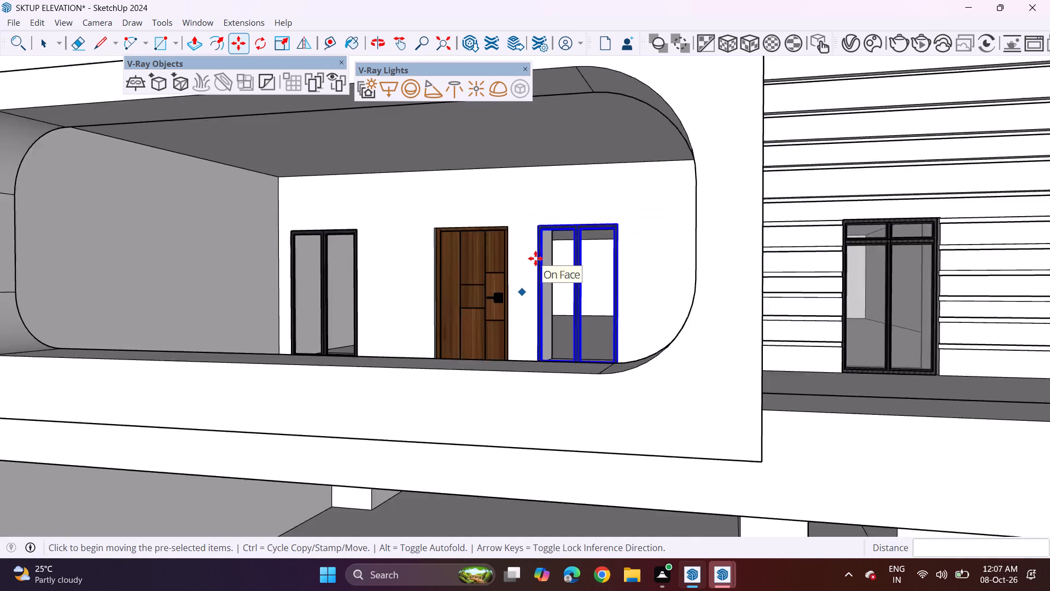
scroll(535, 258, down, 7)
middle_drag(528, 263, 576, 274)
key(space)
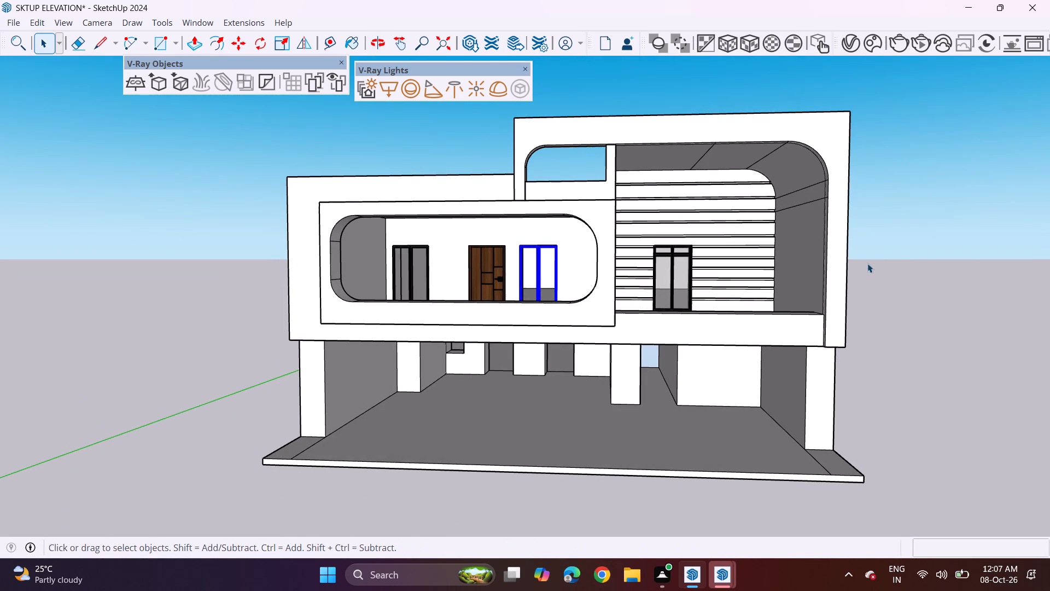
click(889, 244)
Move the frame left of the wooden door down by its upper right corner to the small ground-floor window opening.
middle_drag(536, 278, 551, 247)
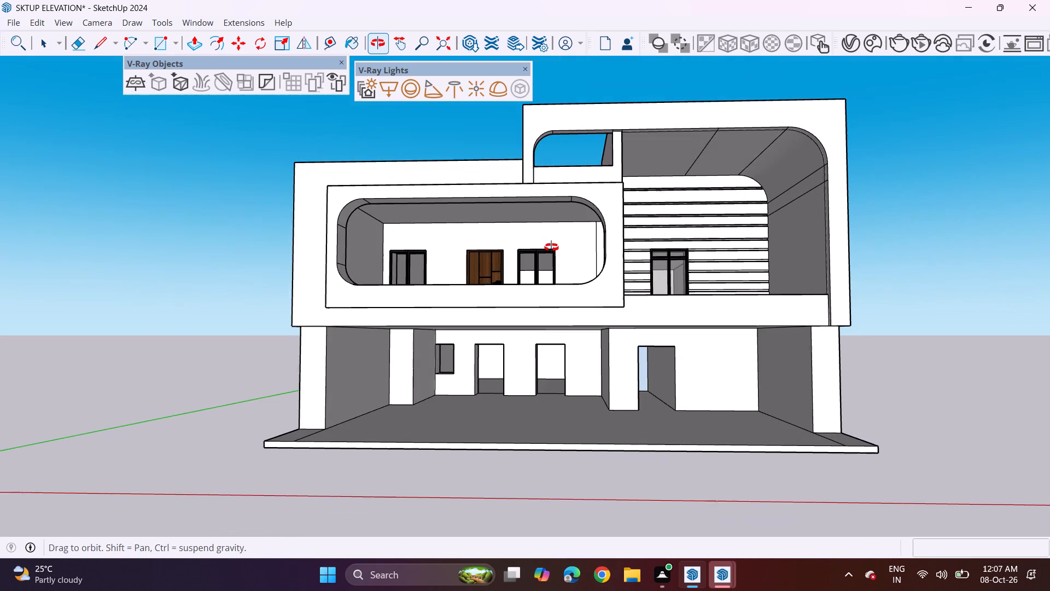
middle_drag(551, 247, 587, 252)
middle_drag(453, 349, 438, 352)
scroll(423, 292, up, 4)
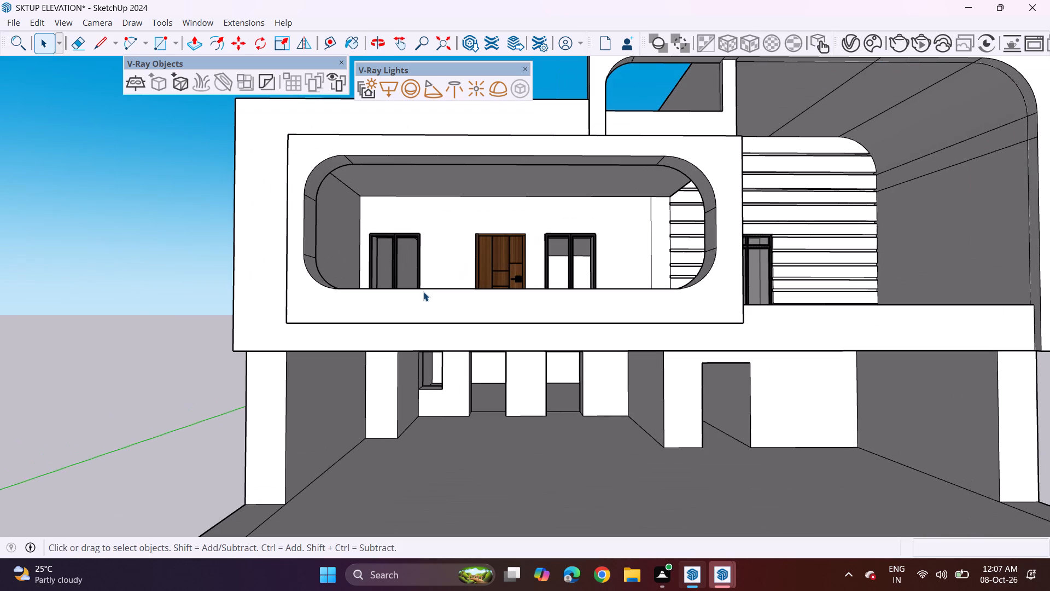
click(404, 236)
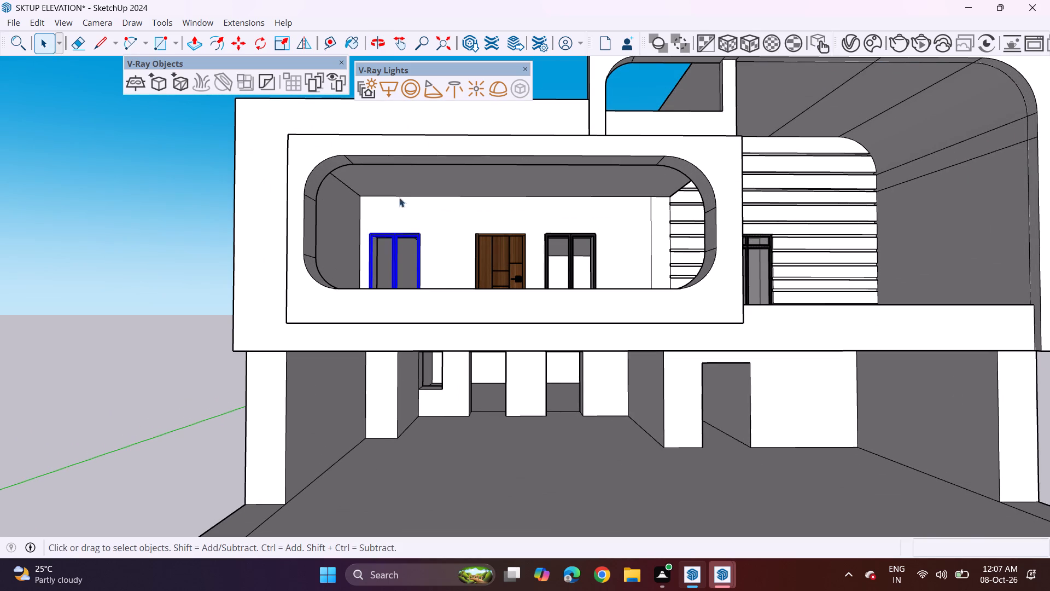
click(235, 48)
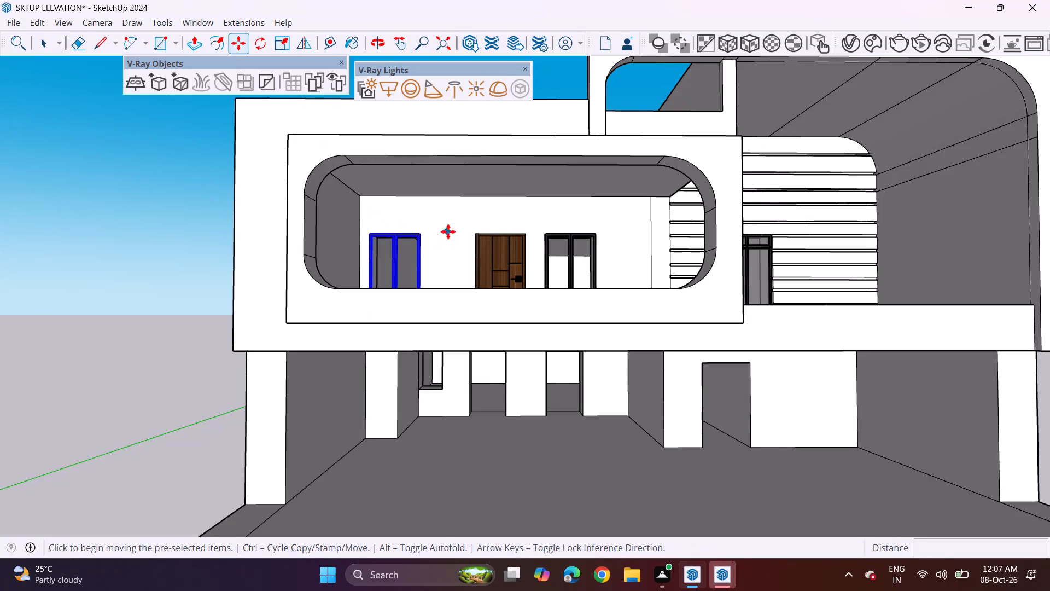
click(415, 238)
middle_drag(442, 360, 334, 323)
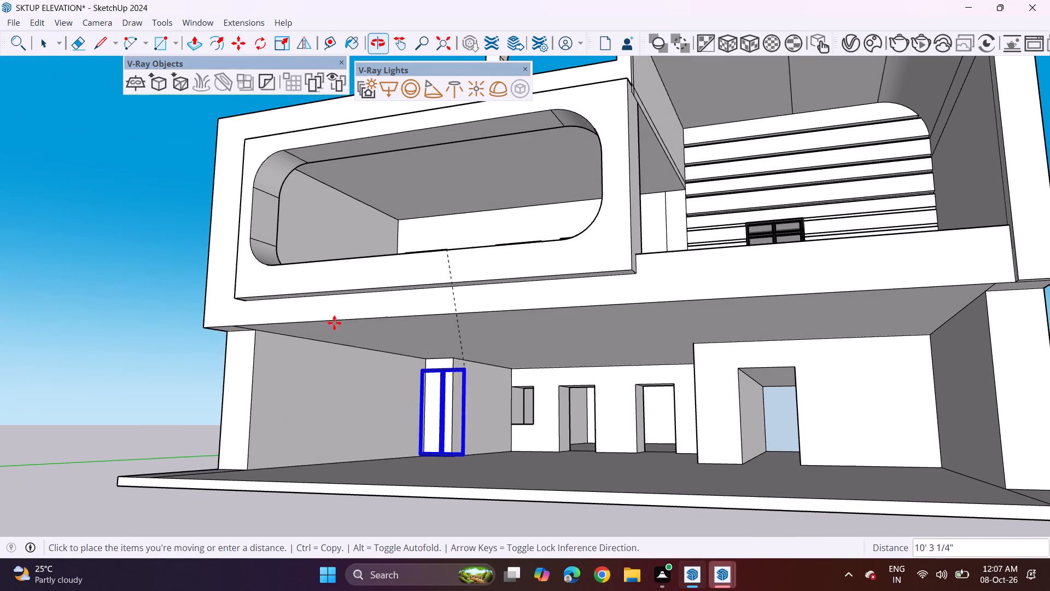
middle_drag(334, 323, 328, 316)
click(533, 384)
scroll(523, 434, up, 3)
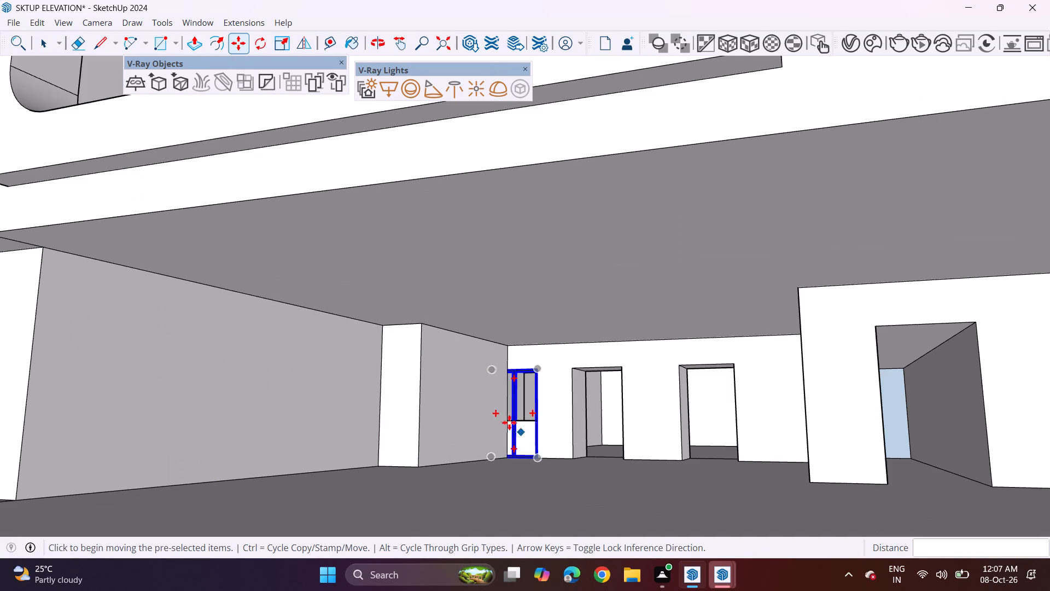
Shorten the moved frame to the window opening's sill, scaling it by about 0.58 along the blue axis from its bottom.
click(279, 53)
scroll(526, 456, up, 8)
middle_drag(511, 466, 499, 498)
scroll(508, 451, up, 5)
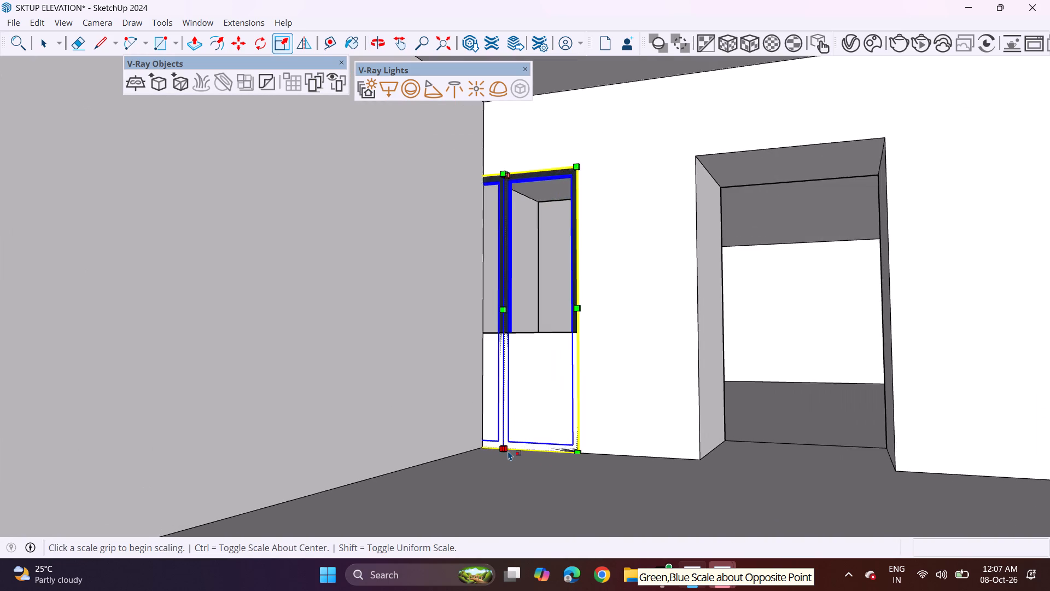
scroll(508, 451, up, 5)
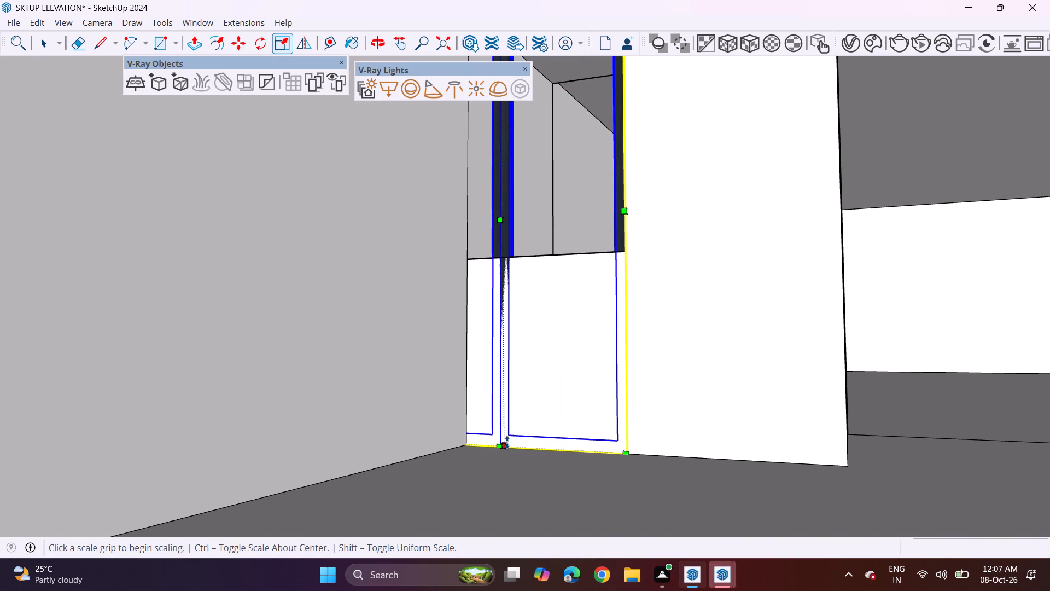
click(507, 442)
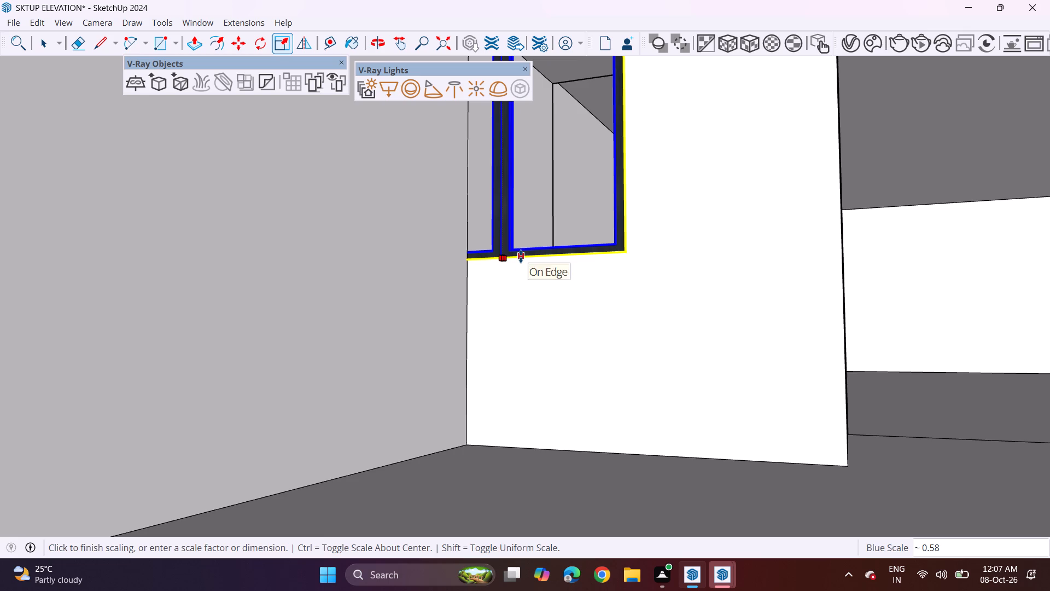
click(523, 254)
Clear the selection and examine the ground-floor window frame and the whole front facade from outside.
middle_drag(511, 209, 601, 329)
scroll(543, 211, down, 9)
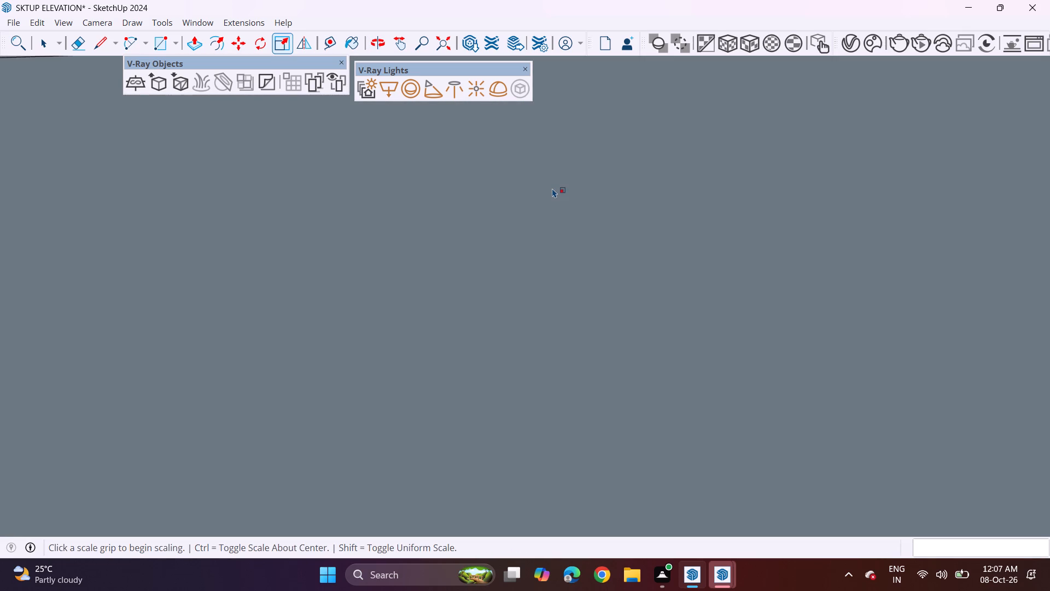
middle_drag(612, 298, 545, 217)
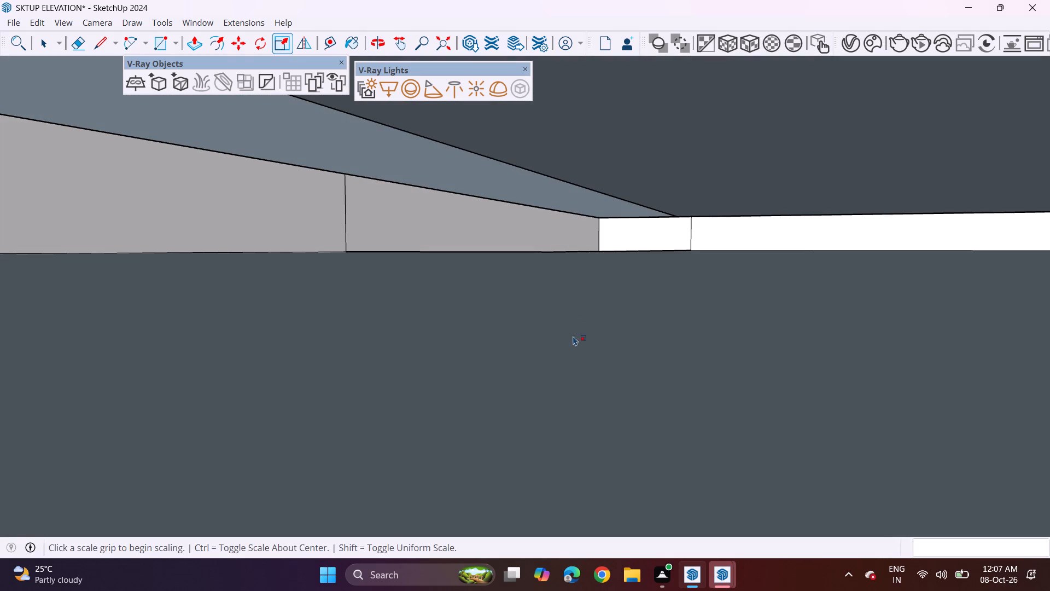
middle_drag(582, 356, 546, 141)
scroll(752, 441, down, 3)
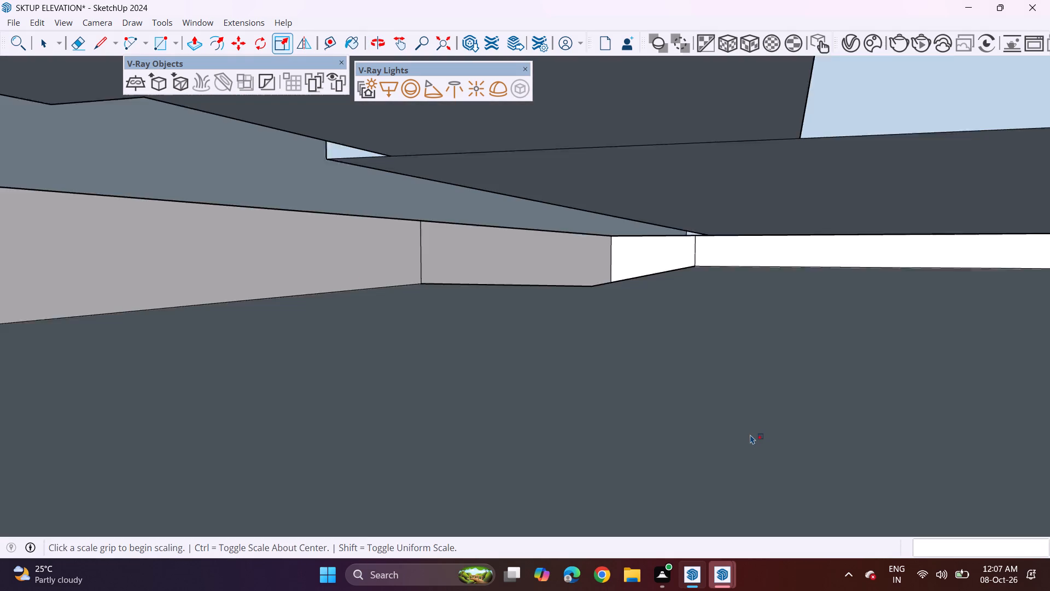
shift+middle_drag(749, 437, 525, 89)
scroll(750, 520, down, 3)
shift+middle_drag(744, 504, 611, 125)
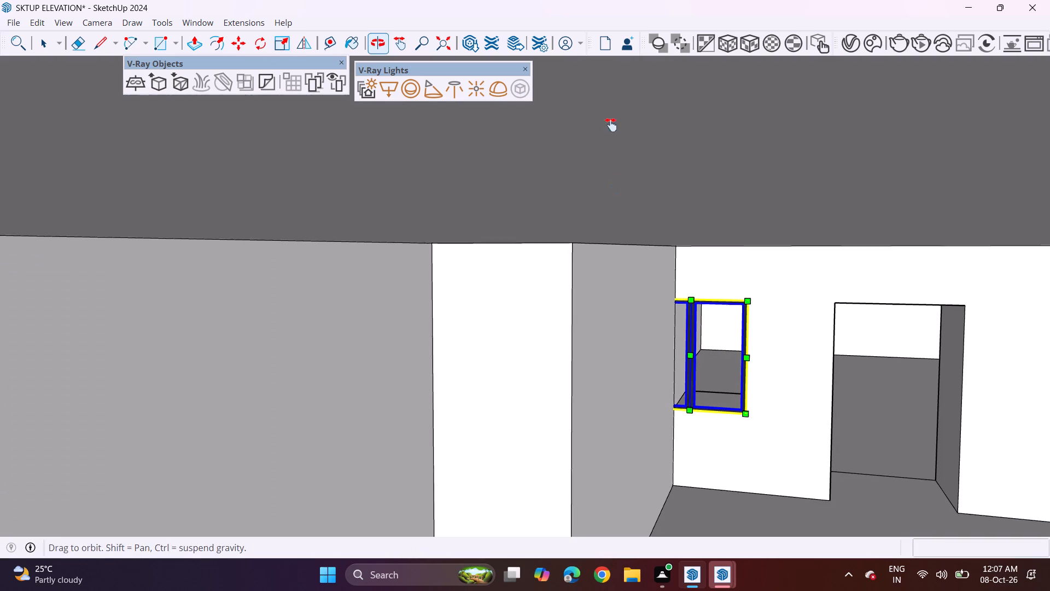
shift+middle_drag(611, 125, 612, 122)
shift+middle_drag(735, 519, 627, 308)
scroll(627, 308, down, 6)
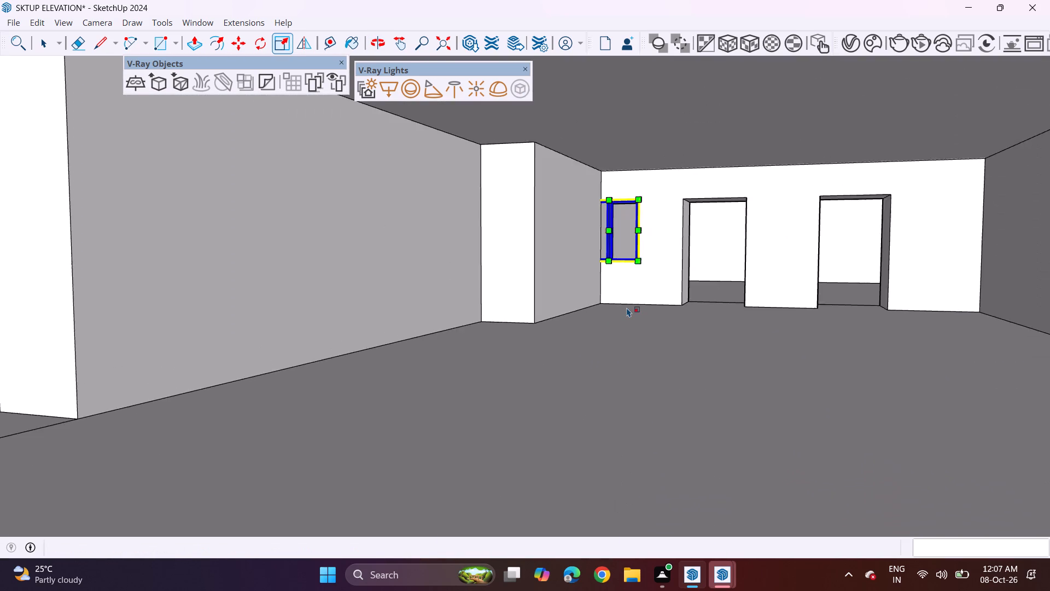
scroll(627, 308, down, 8)
middle_drag(612, 313, 701, 310)
key(space)
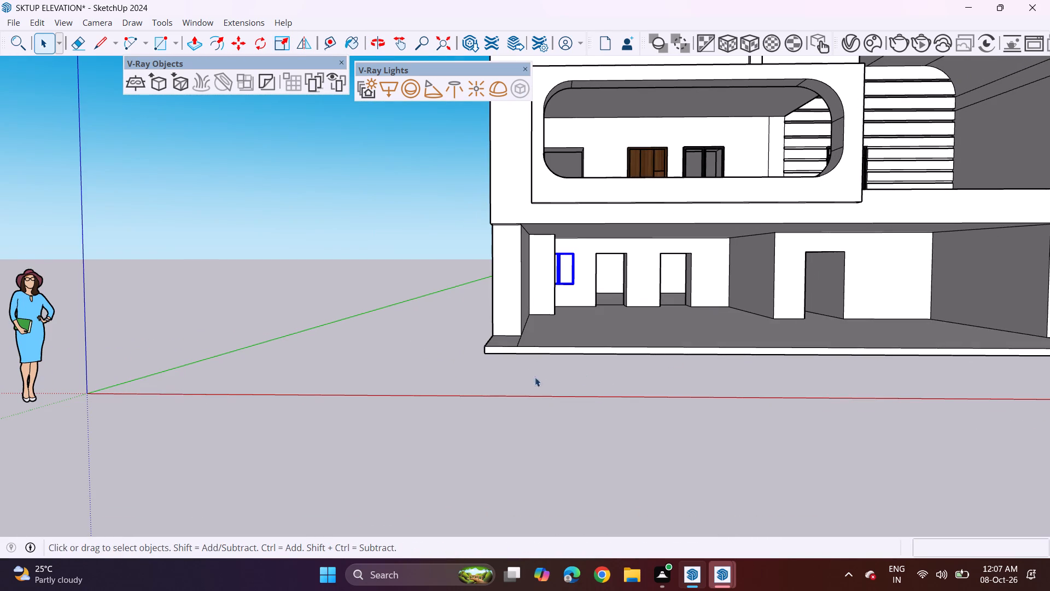
click(435, 300)
shift+middle_drag(678, 311, 583, 326)
scroll(534, 307, up, 4)
scroll(514, 308, down, 7)
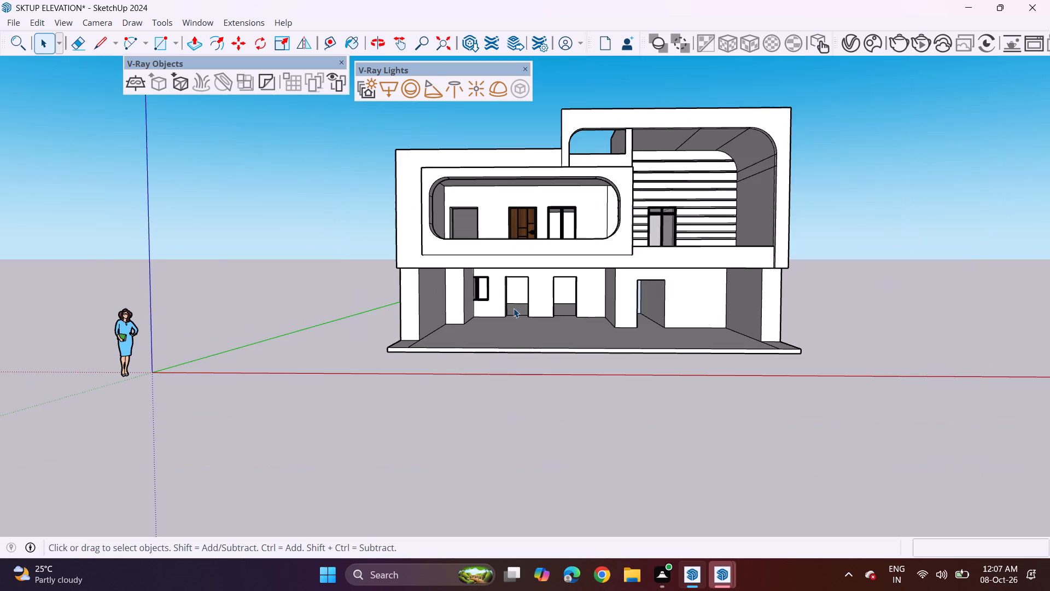
Copy the double-panel frame right of the wooden door by its upper right corner into the empty upper-floor opening left of the door.
middle_drag(516, 300, 528, 329)
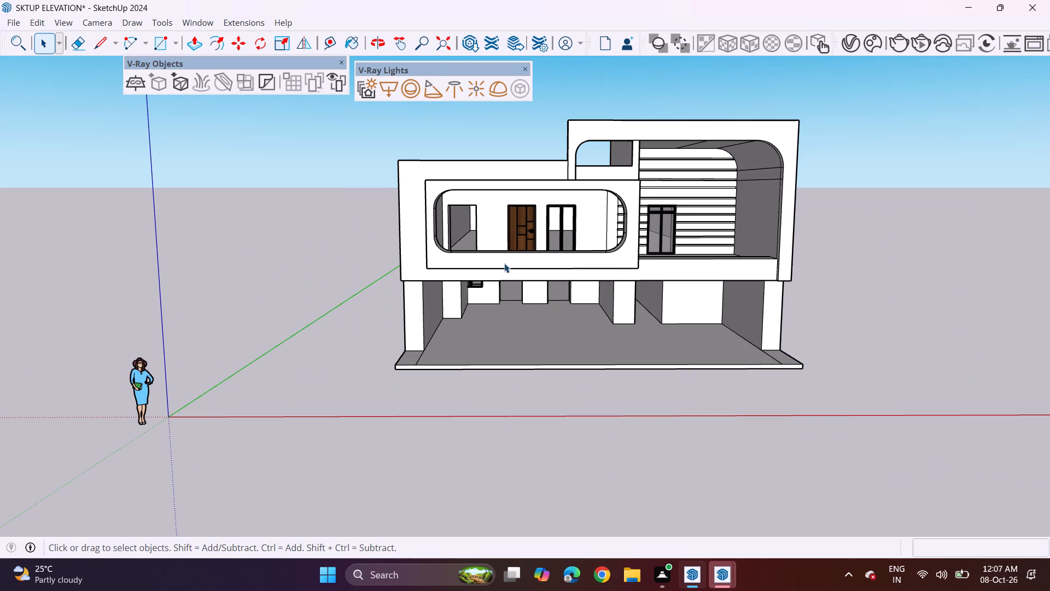
middle_drag(504, 263, 492, 244)
scroll(491, 293, up, 4)
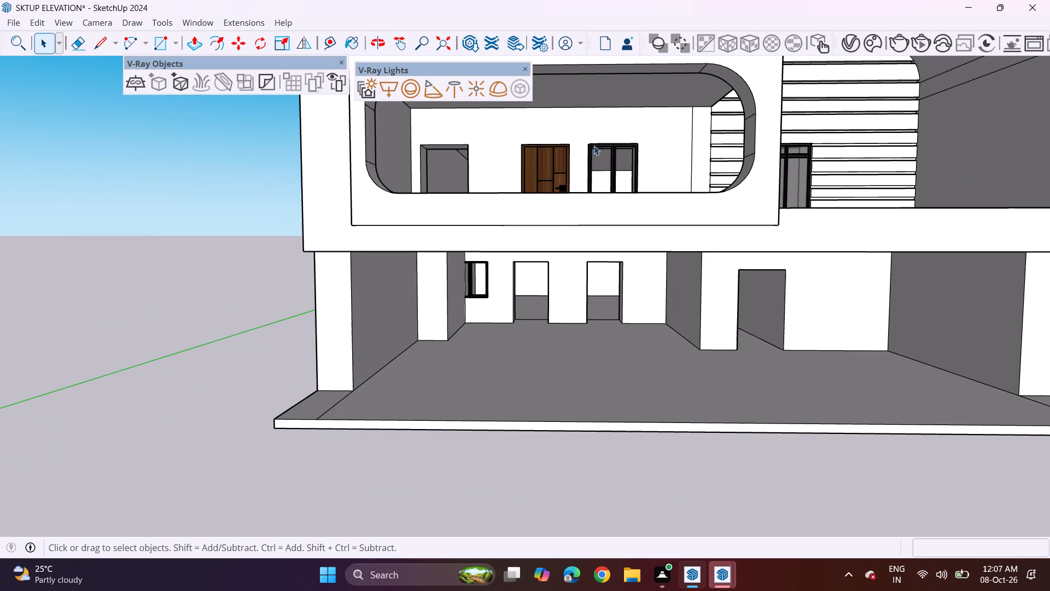
click(594, 146)
middle_drag(594, 147, 598, 180)
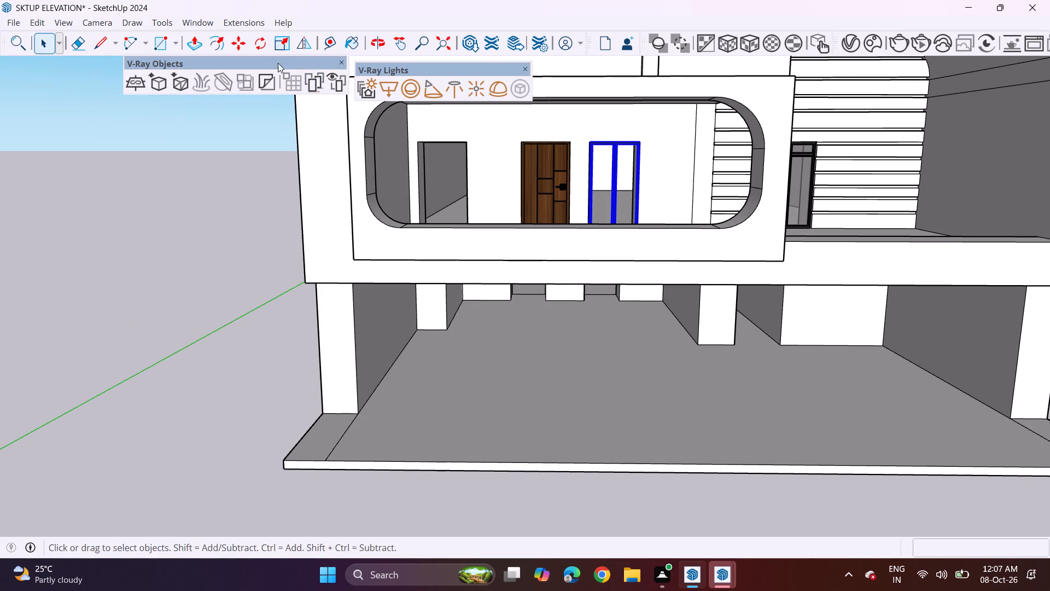
click(247, 43)
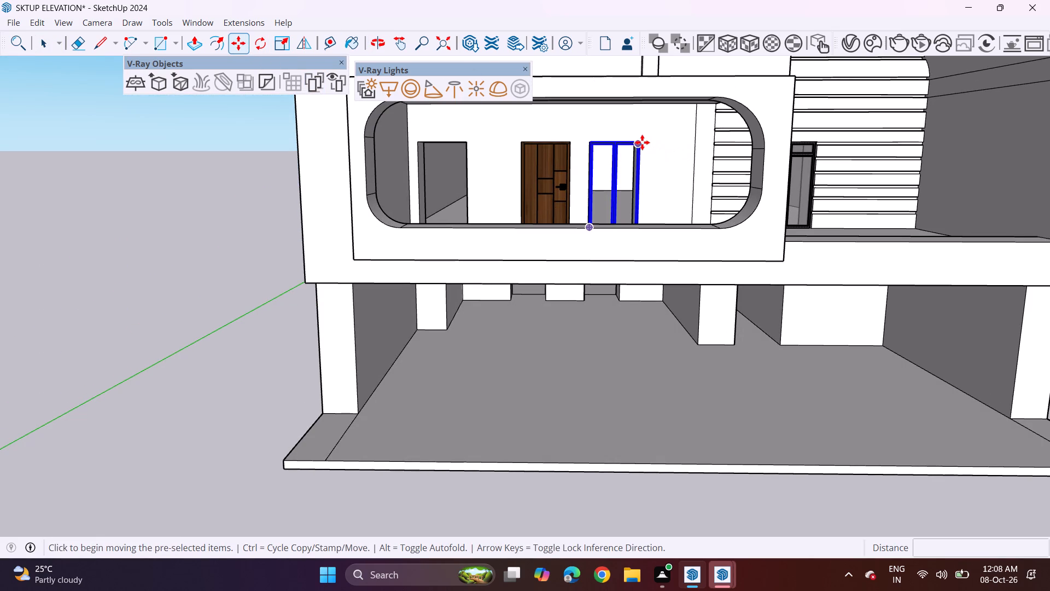
click(642, 142)
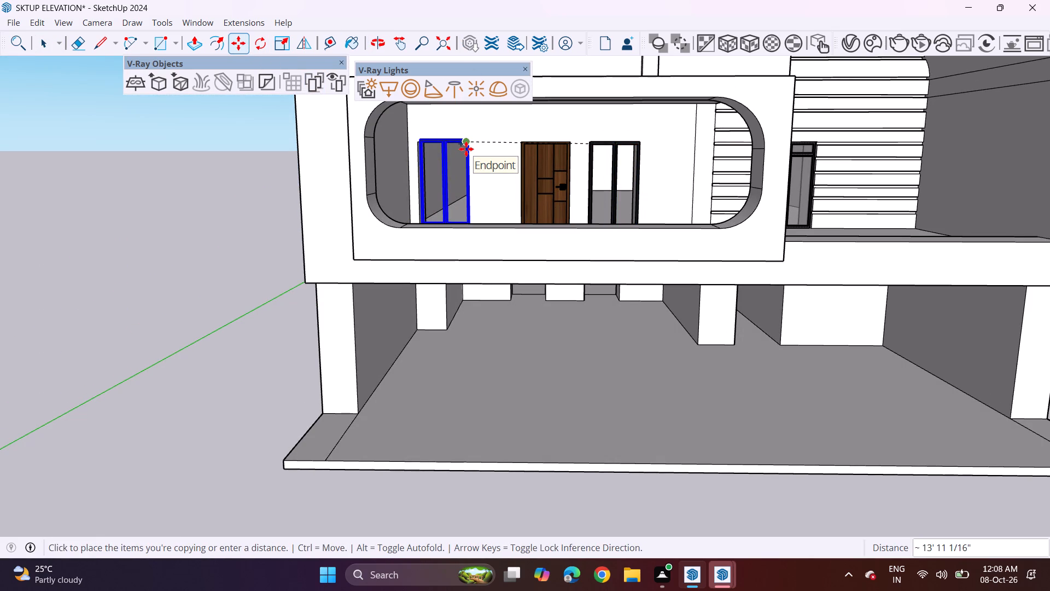
scroll(466, 149, up, 4)
middle_drag(466, 149, 401, 165)
scroll(478, 153, up, 5)
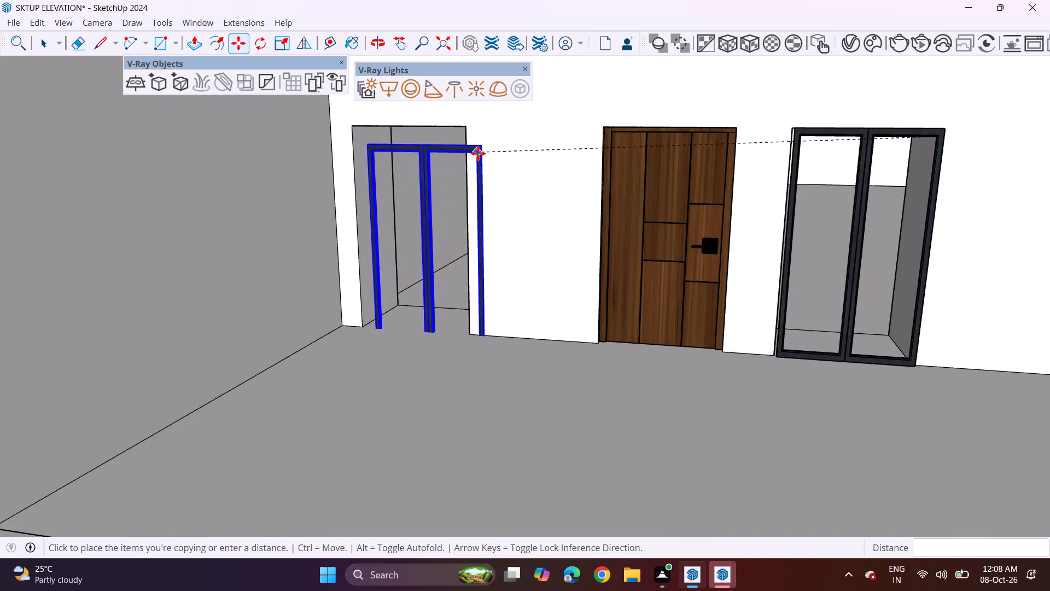
scroll(459, 137, up, 5)
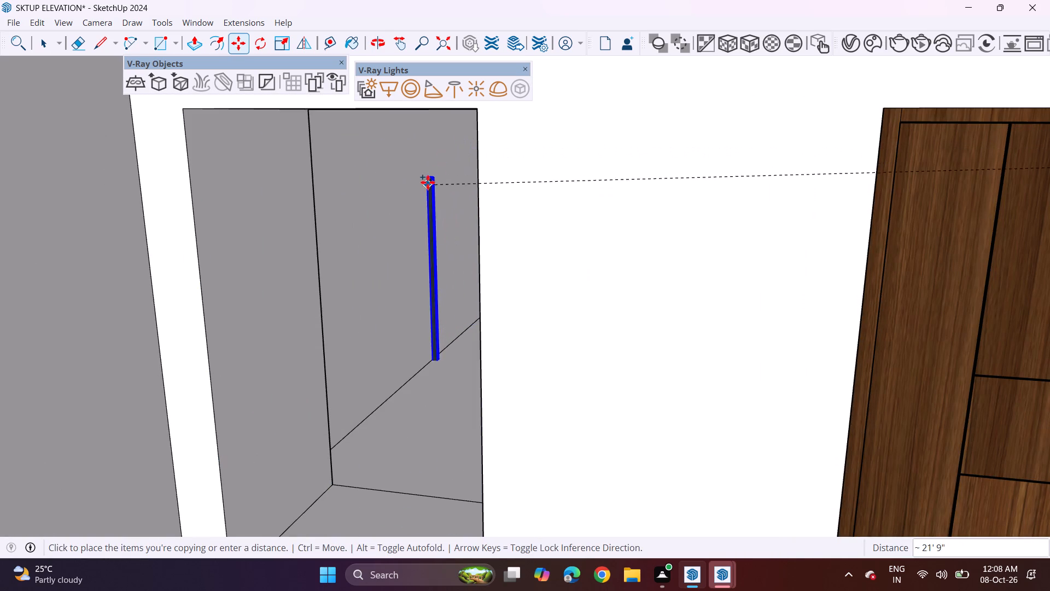
click(480, 129)
click(486, 109)
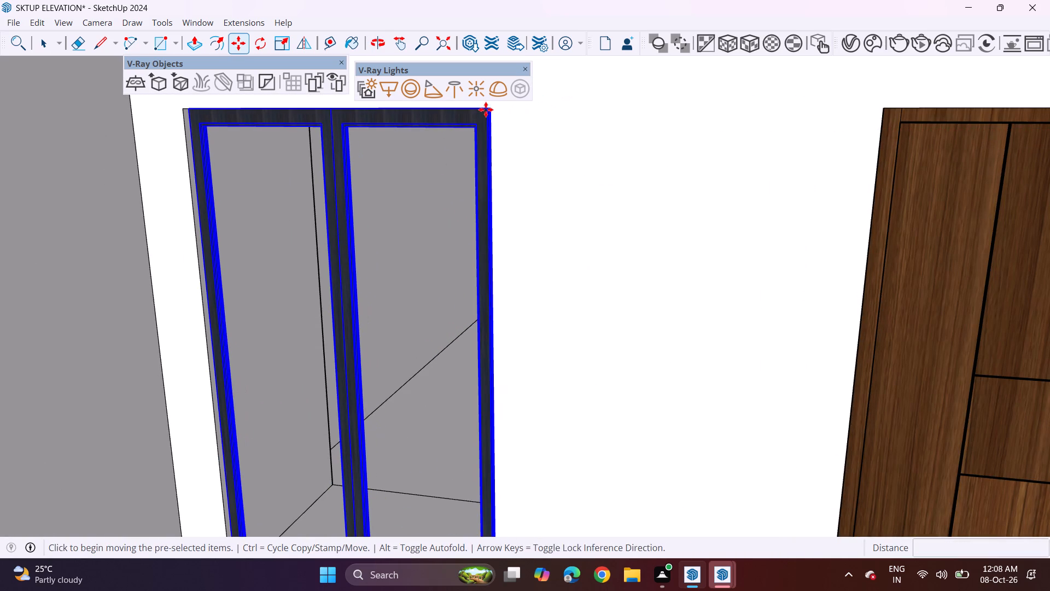
Copy the upper-floor double-panel frame left of the wooden door by its upper right corner into the ground-floor opening beside the small window.
click(474, 114)
scroll(547, 213, down, 1)
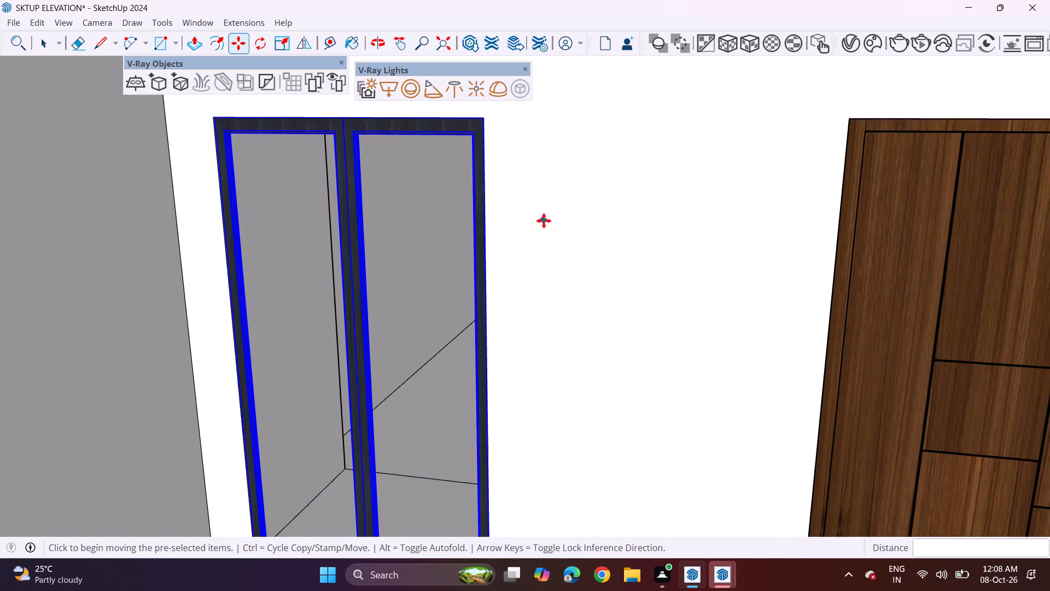
middle_drag(544, 221, 609, 150)
scroll(609, 154, down, 11)
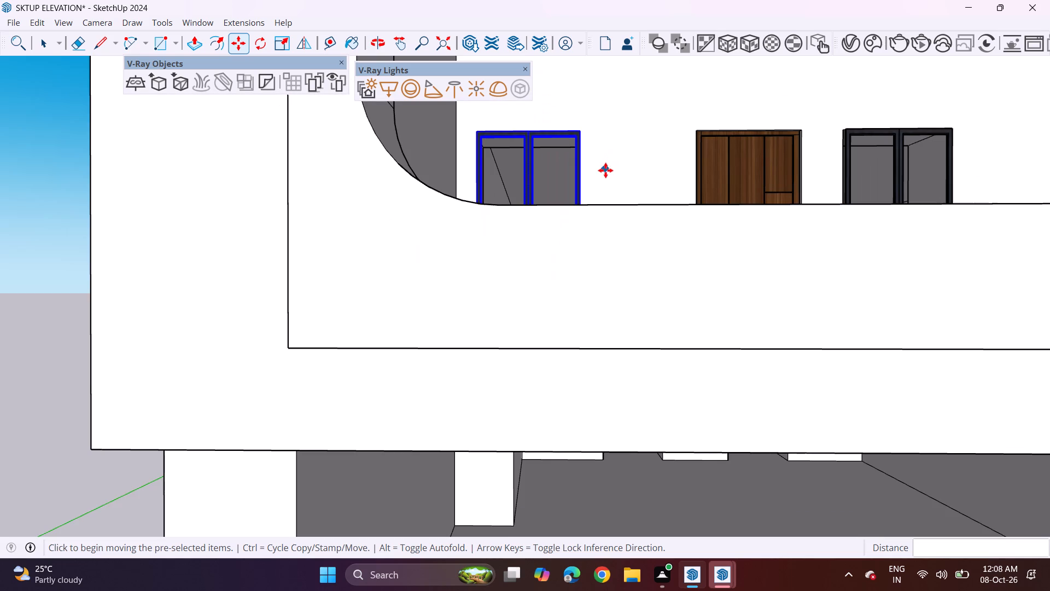
shift+middle_drag(602, 176, 445, 293)
scroll(468, 272, down, 6)
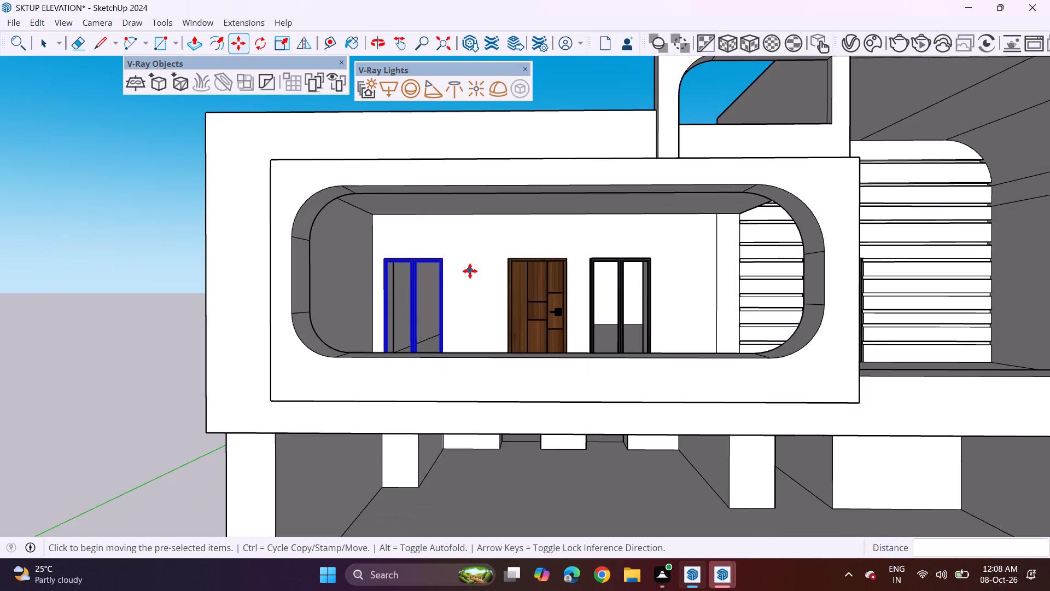
middle_drag(543, 294, 571, 289)
shift+middle_drag(573, 289, 518, 273)
click(384, 245)
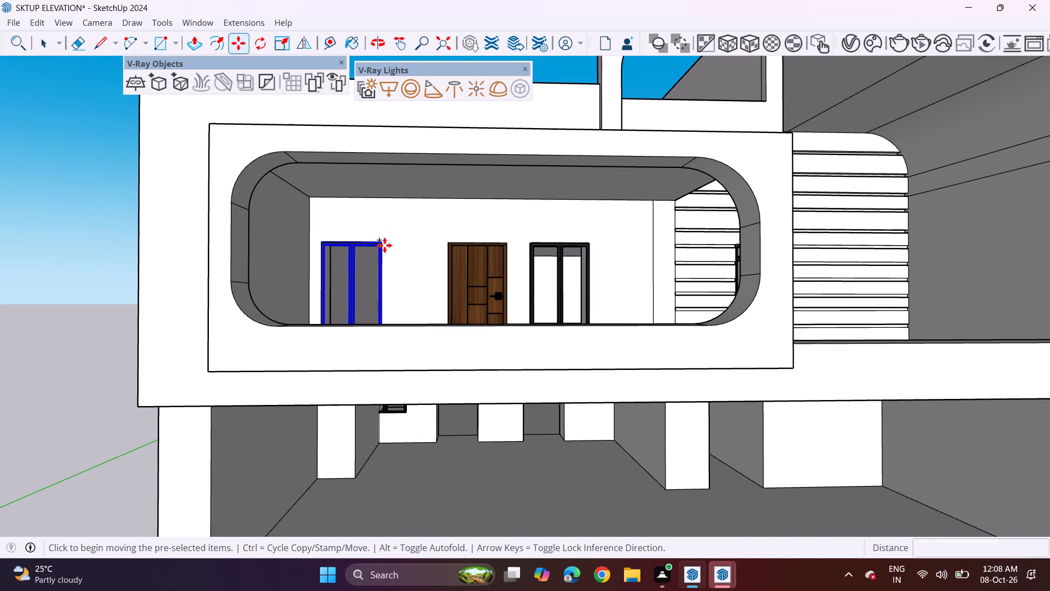
middle_drag(573, 381, 535, 317)
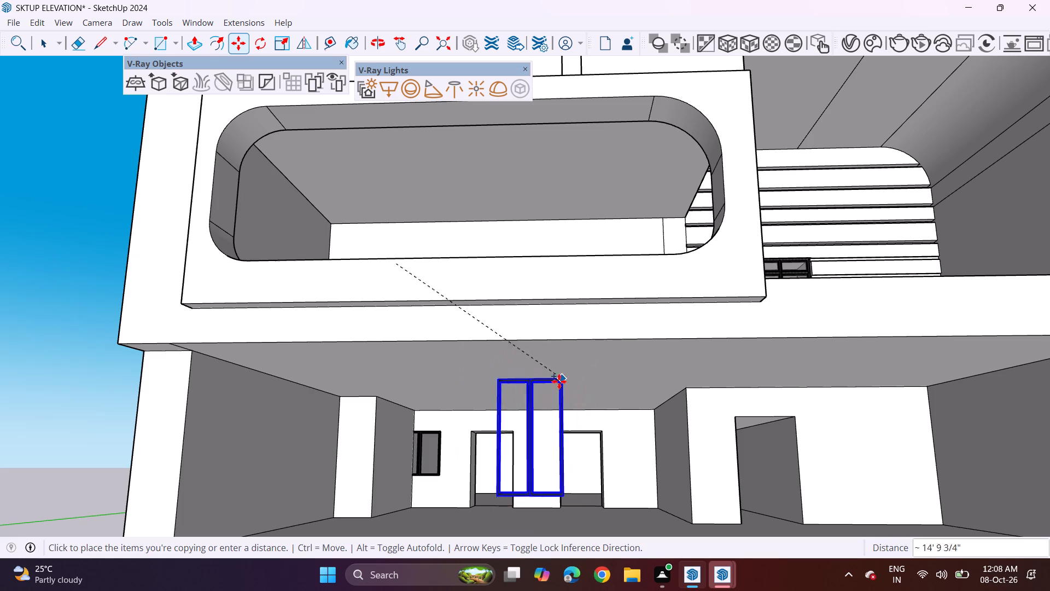
click(516, 436)
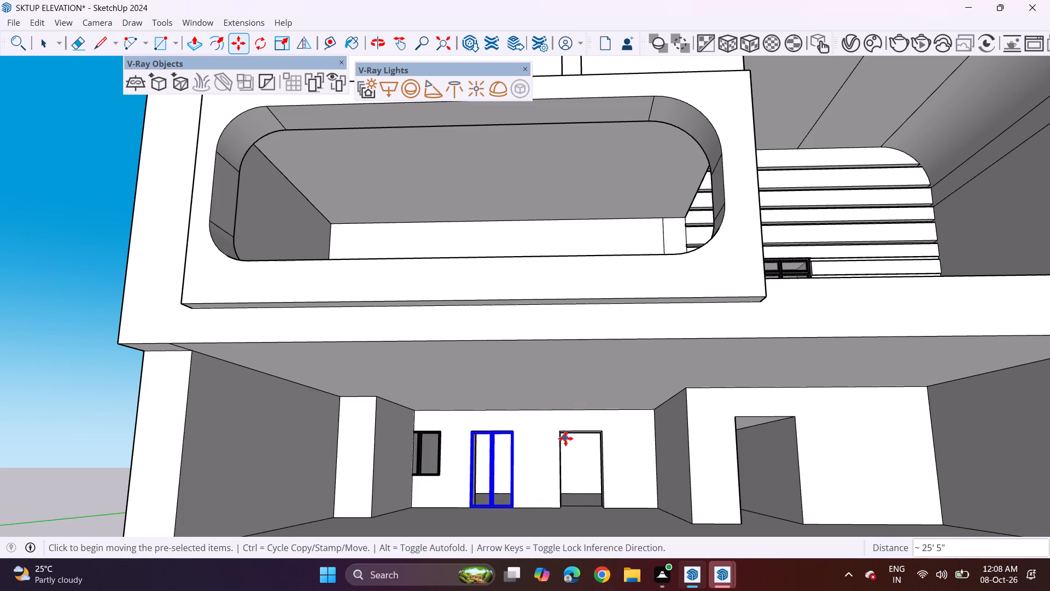
Copy the upper-floor wooden door by its upper right corner into the ground-floor opening right of the double-panel frame.
middle_drag(572, 442, 594, 476)
scroll(591, 467, down, 5)
shift+middle_drag(603, 470, 500, 444)
middle_drag(494, 441, 515, 459)
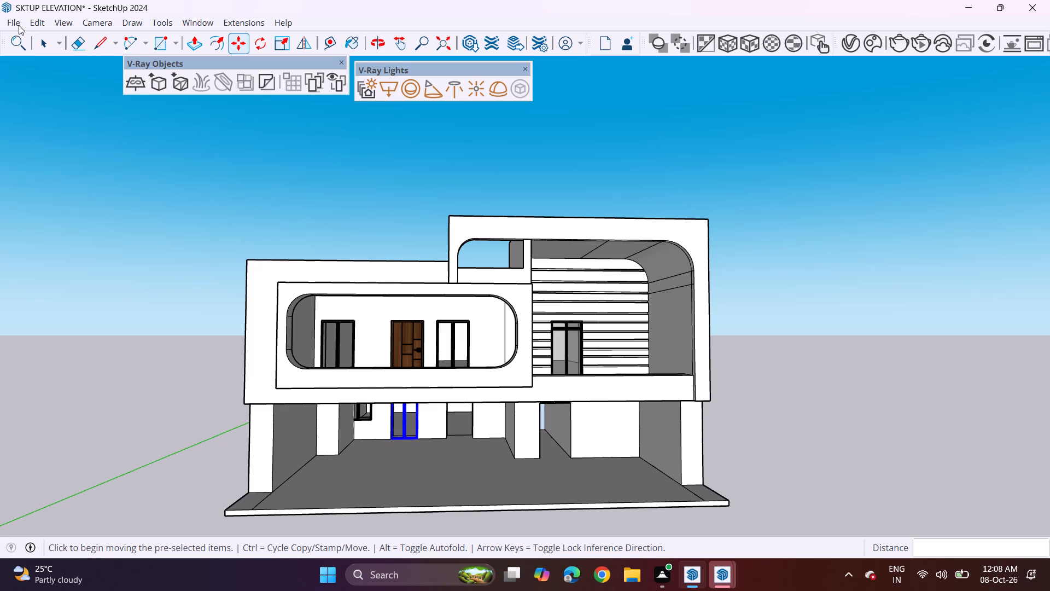
middle_drag(403, 293, 401, 291)
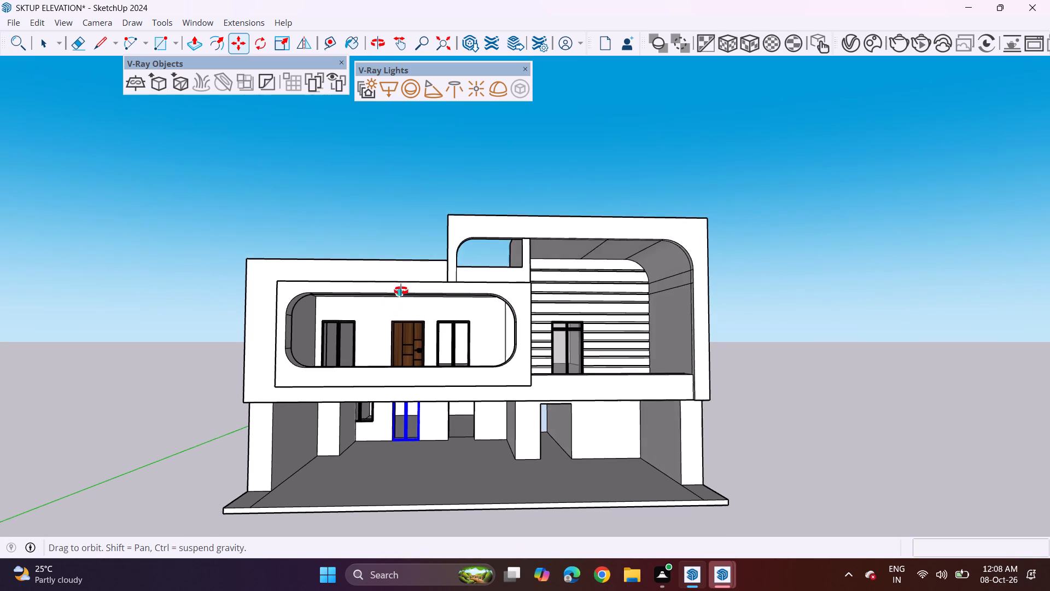
middle_drag(401, 291, 387, 286)
scroll(482, 323, up, 3)
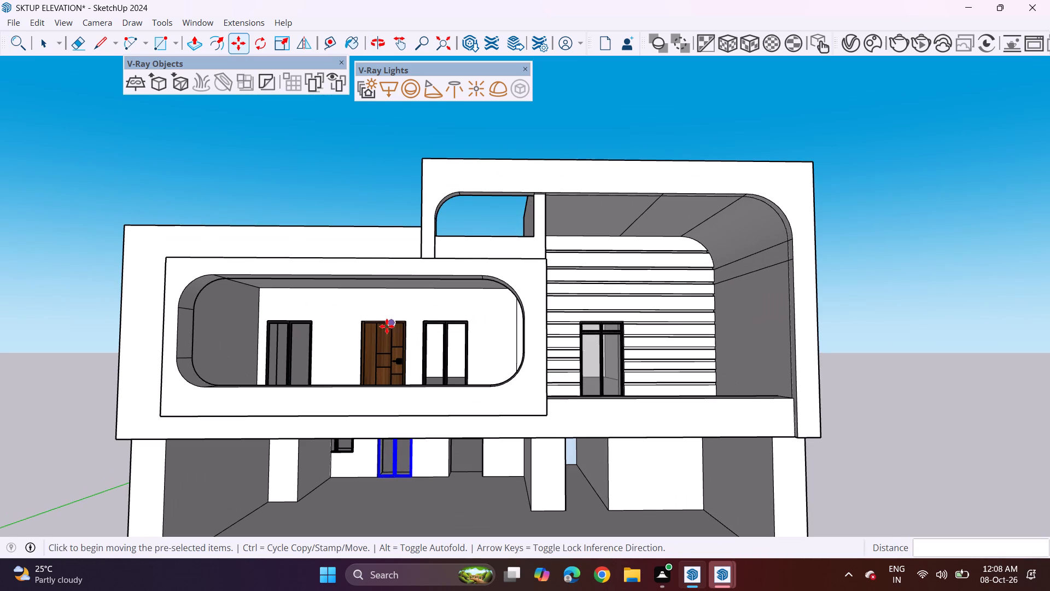
key(space)
click(395, 346)
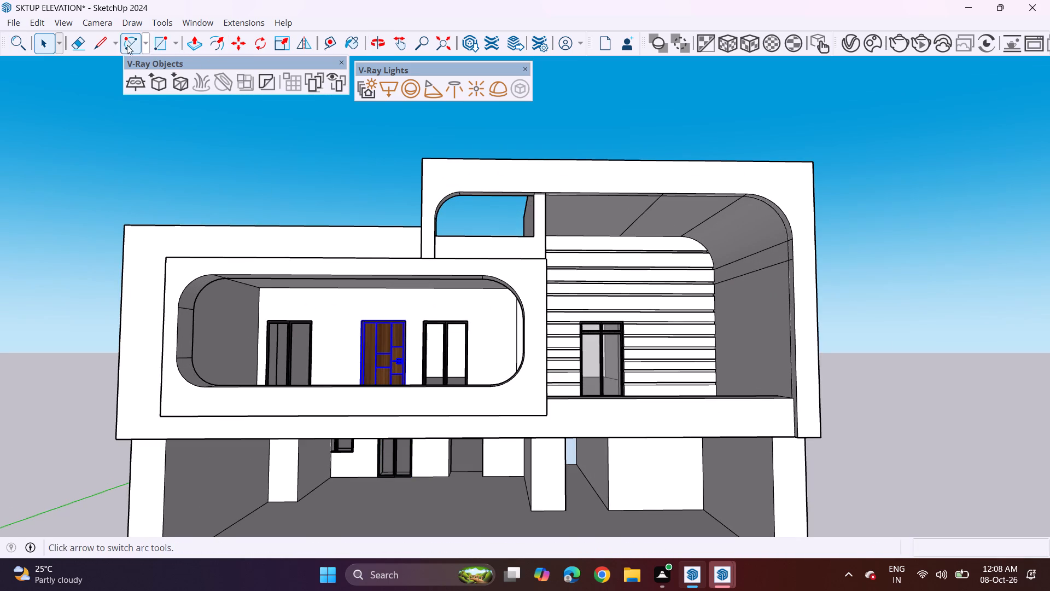
click(234, 51)
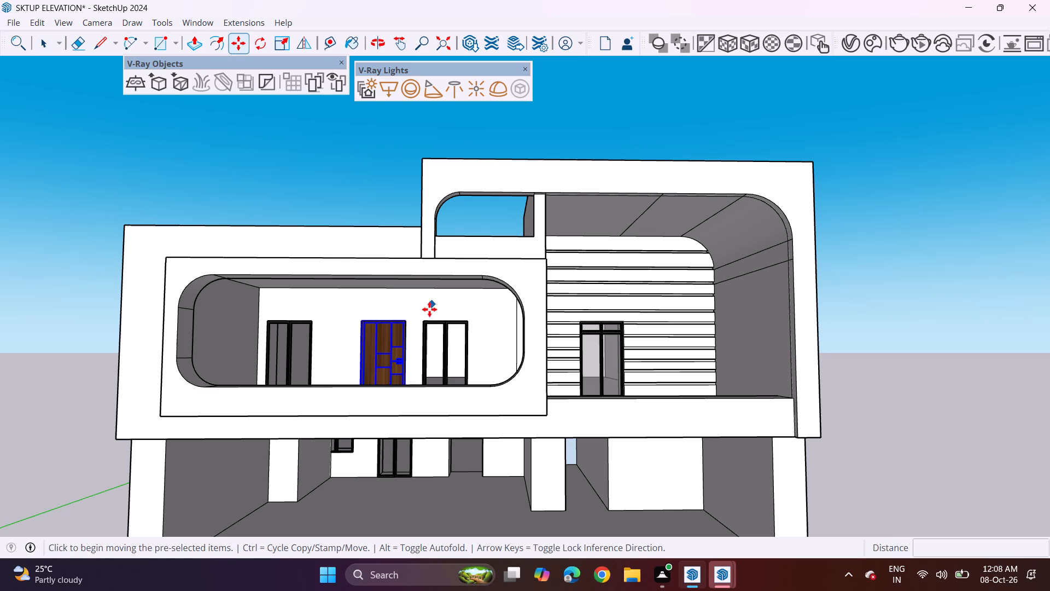
click(404, 320)
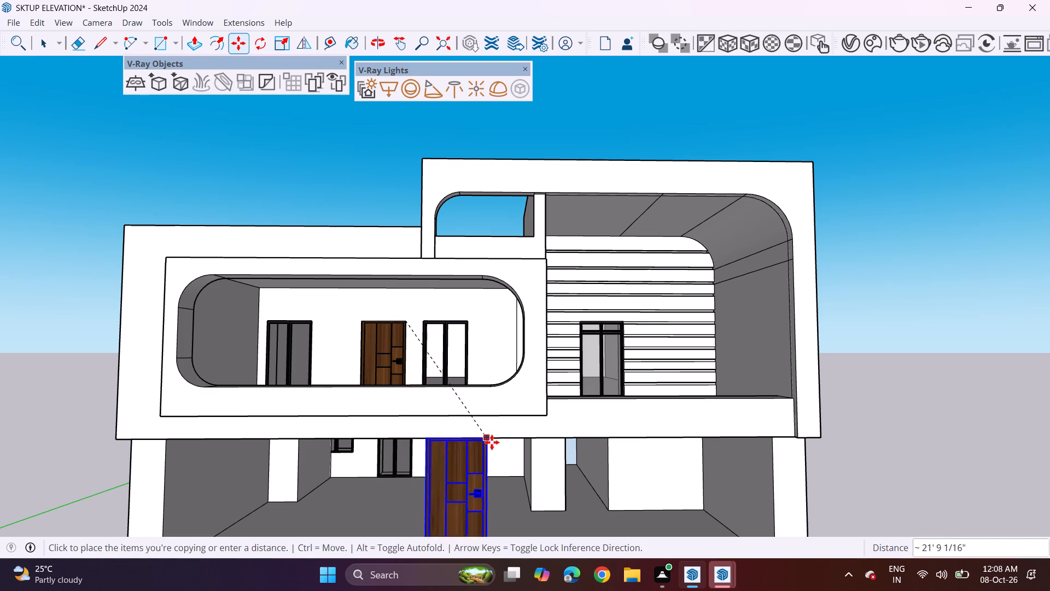
middle_drag(492, 442, 468, 386)
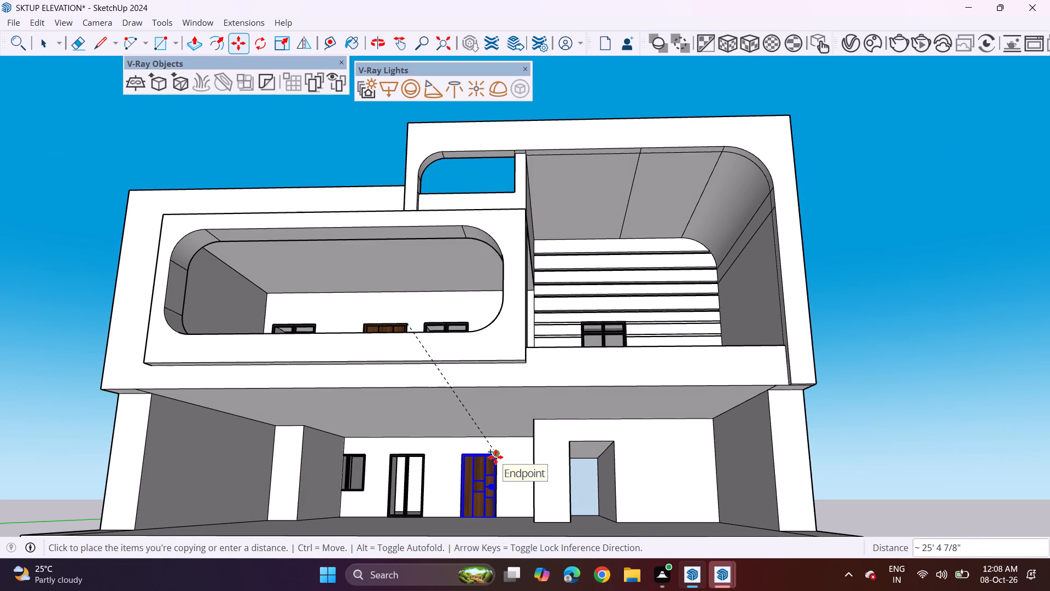
click(495, 457)
Copy the ground-floor wooden door by its upper right corner into the doorway of the projecting front wall to its right.
click(499, 454)
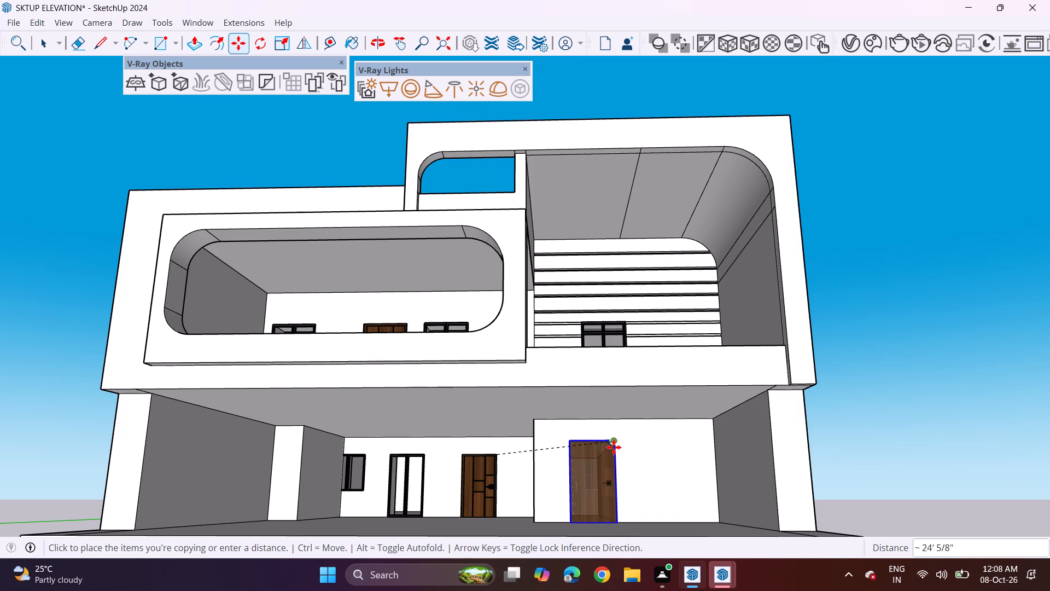
click(614, 447)
key(space)
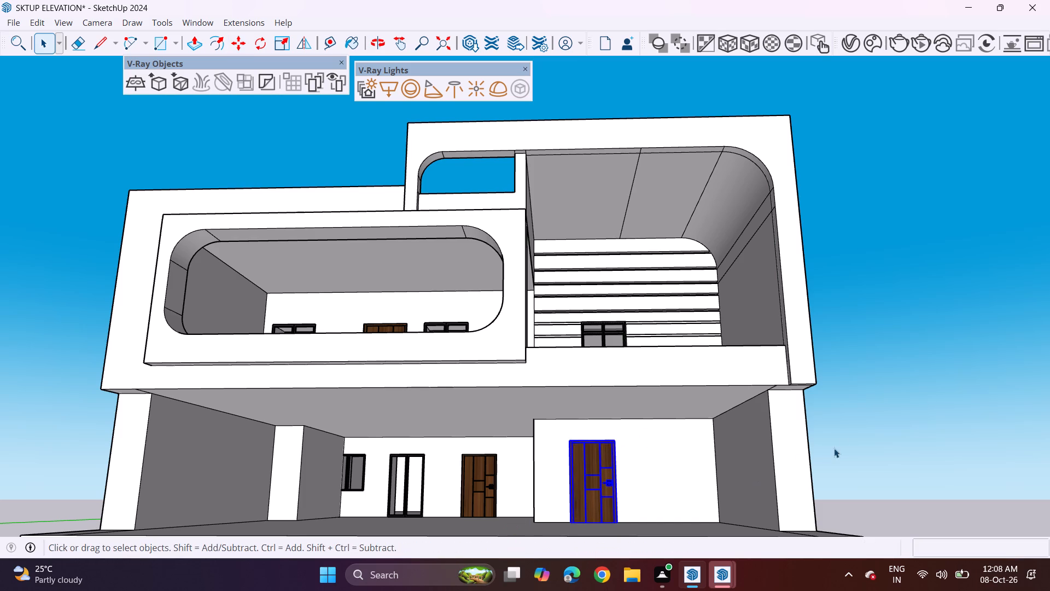
Clear the selection and examine the whole front facade with its fitted doors and frames from outside.
click(870, 393)
scroll(591, 450, down, 2)
middle_drag(588, 449, 607, 505)
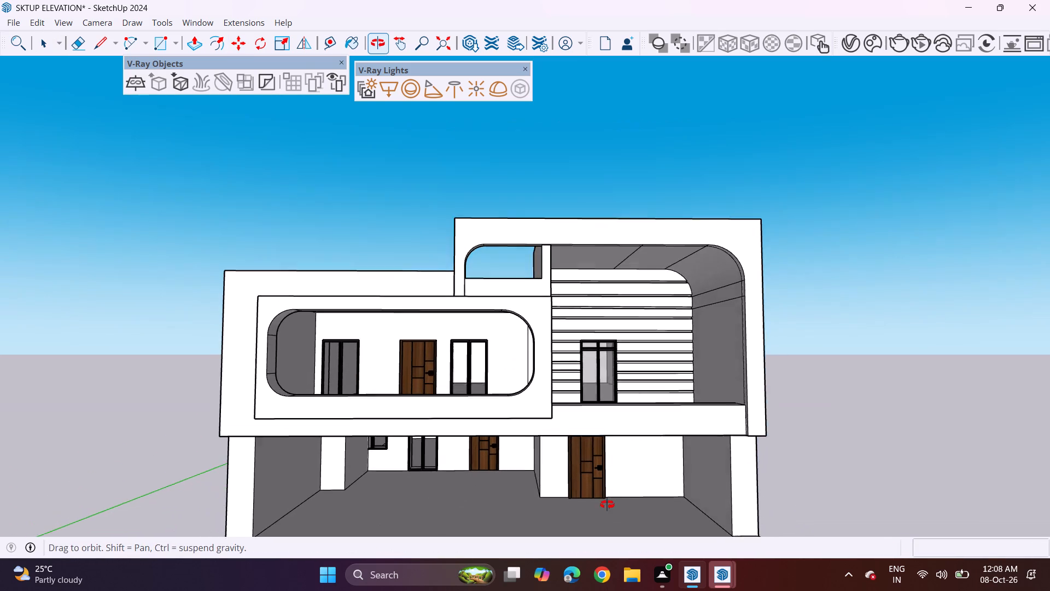
middle_drag(607, 505, 610, 502)
scroll(607, 495, down, 2)
shift+middle_drag(604, 488, 602, 418)
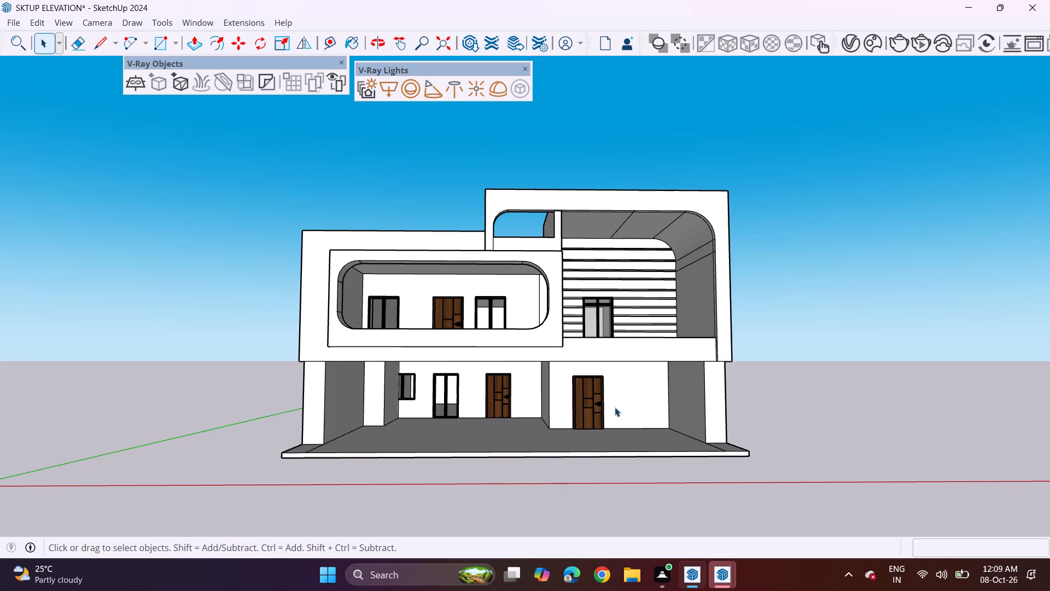
middle_drag(611, 405, 563, 395)
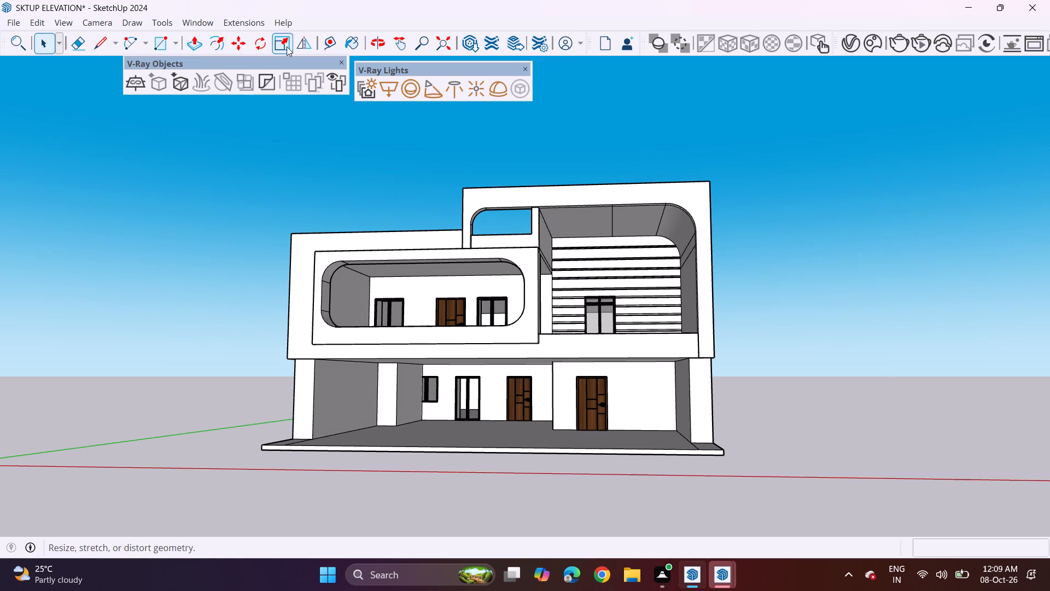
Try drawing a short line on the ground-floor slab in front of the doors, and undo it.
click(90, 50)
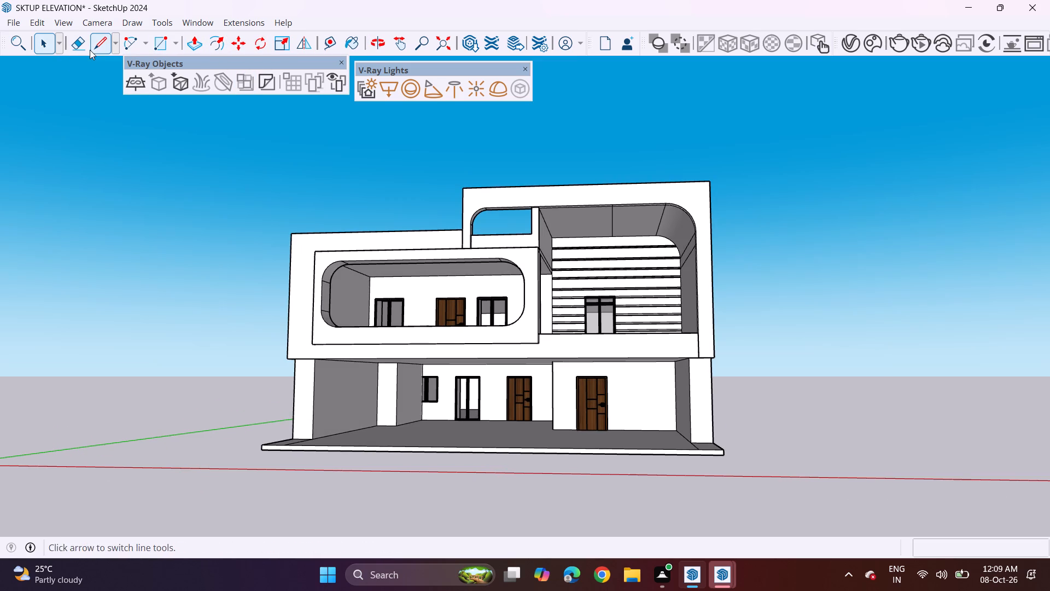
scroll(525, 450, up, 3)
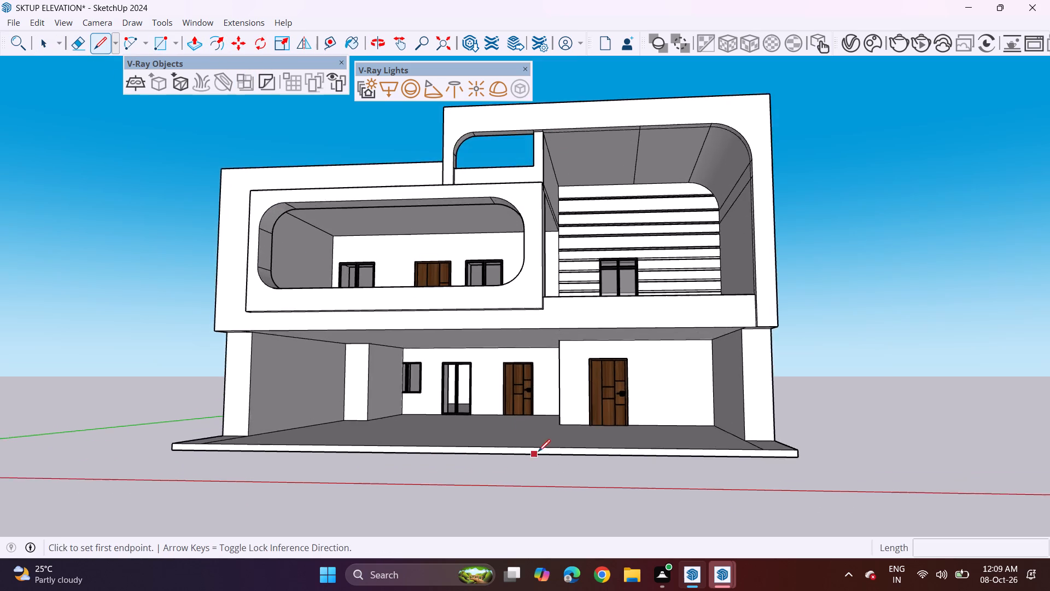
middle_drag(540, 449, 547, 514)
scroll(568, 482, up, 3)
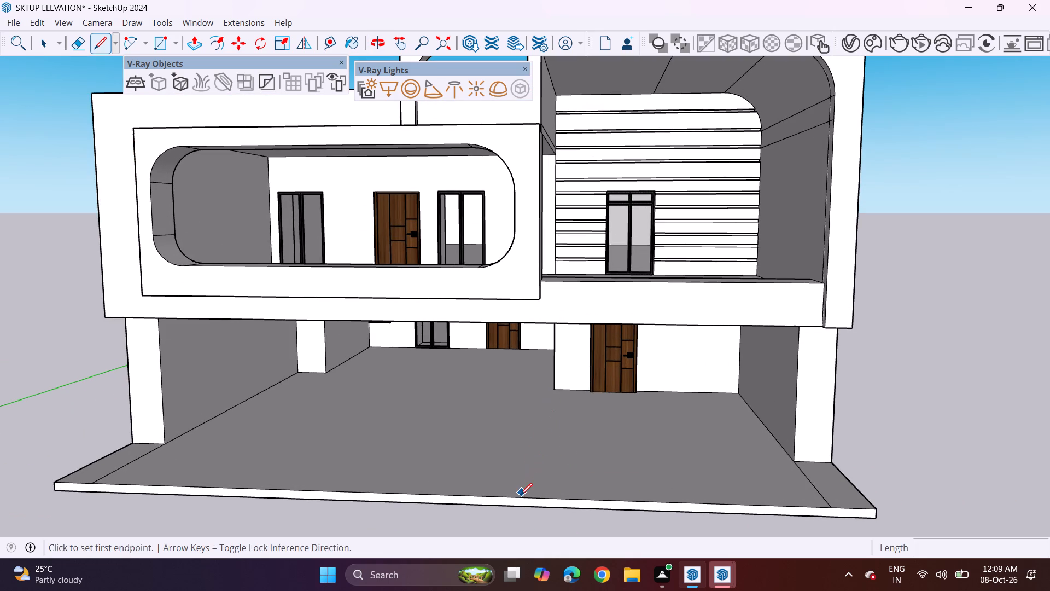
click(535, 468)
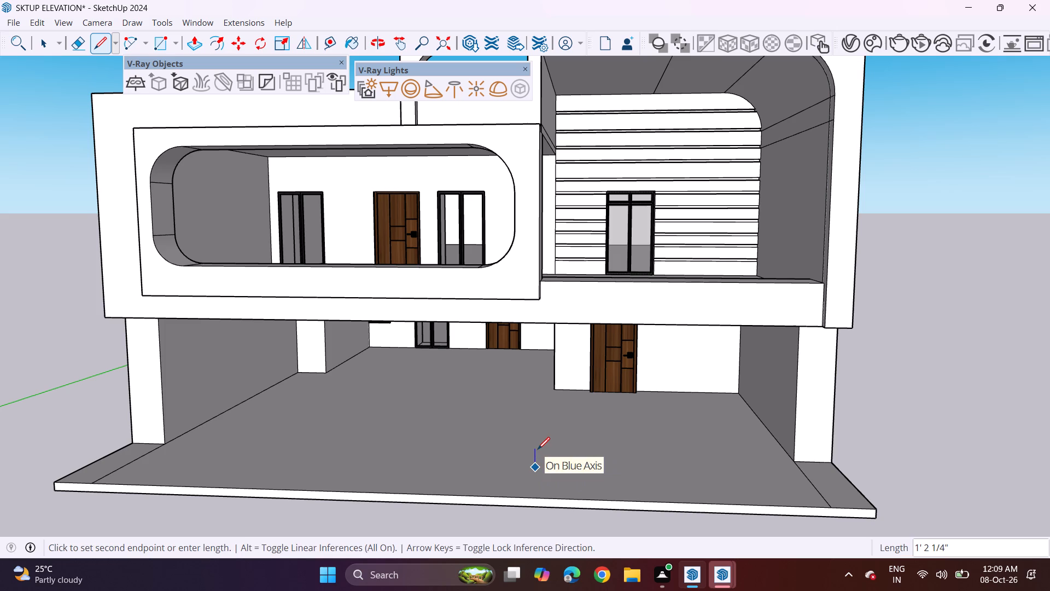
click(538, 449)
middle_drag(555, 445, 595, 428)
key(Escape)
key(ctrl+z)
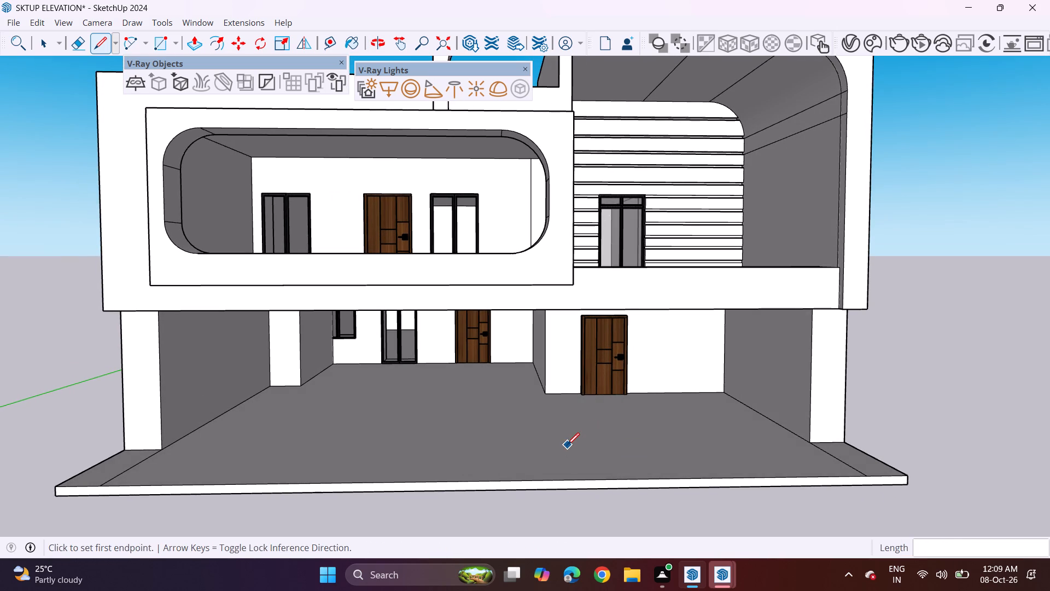
Draw a four-sided outline about 2' wide and 3' 2" deep with lines on the ground-floor slab, in front of the doors.
click(569, 455)
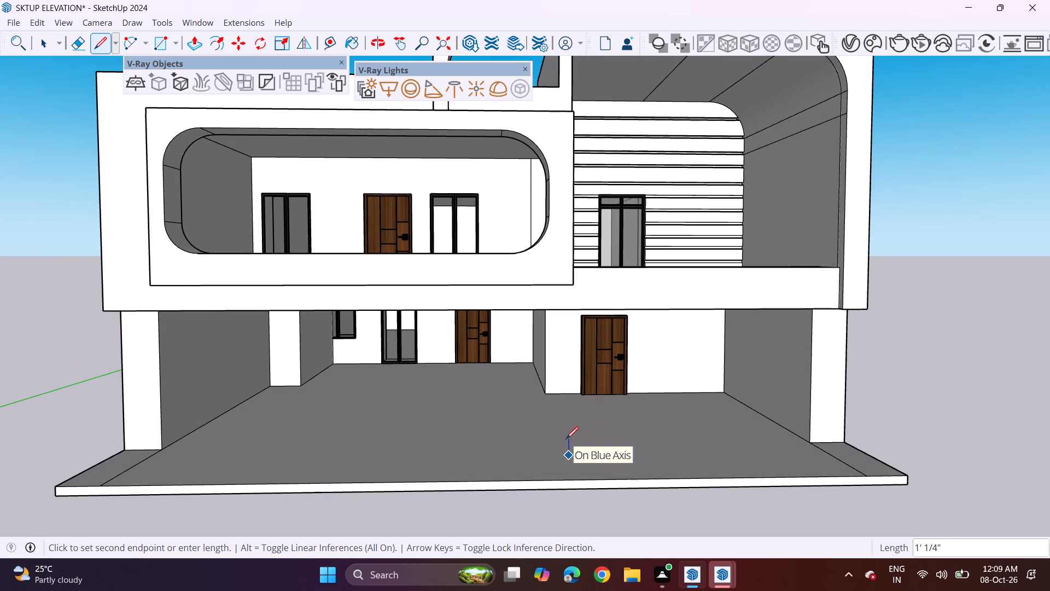
middle_drag(562, 441, 778, 427)
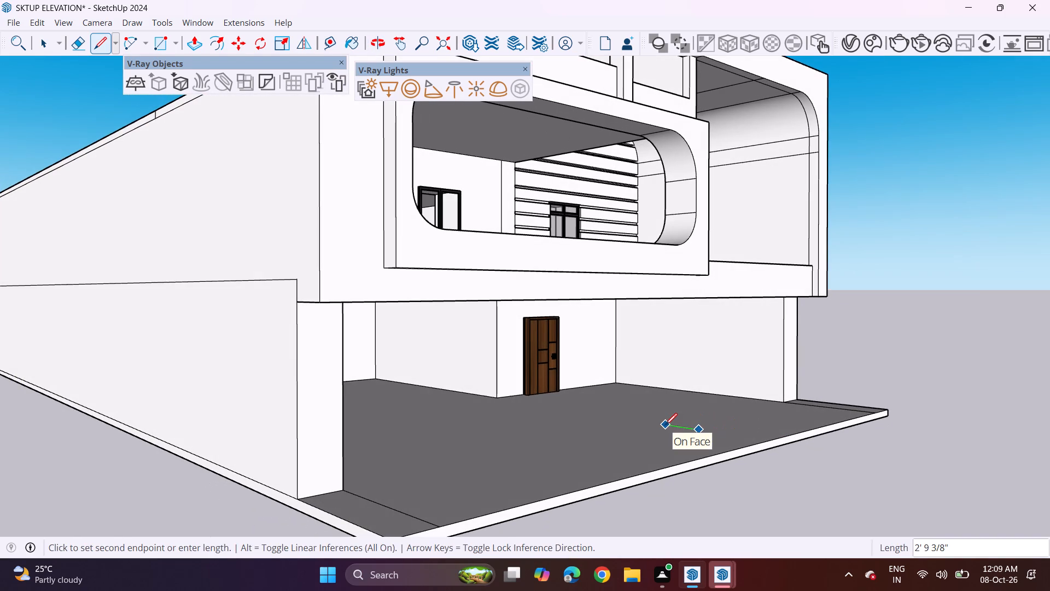
click(665, 425)
middle_drag(666, 426, 474, 454)
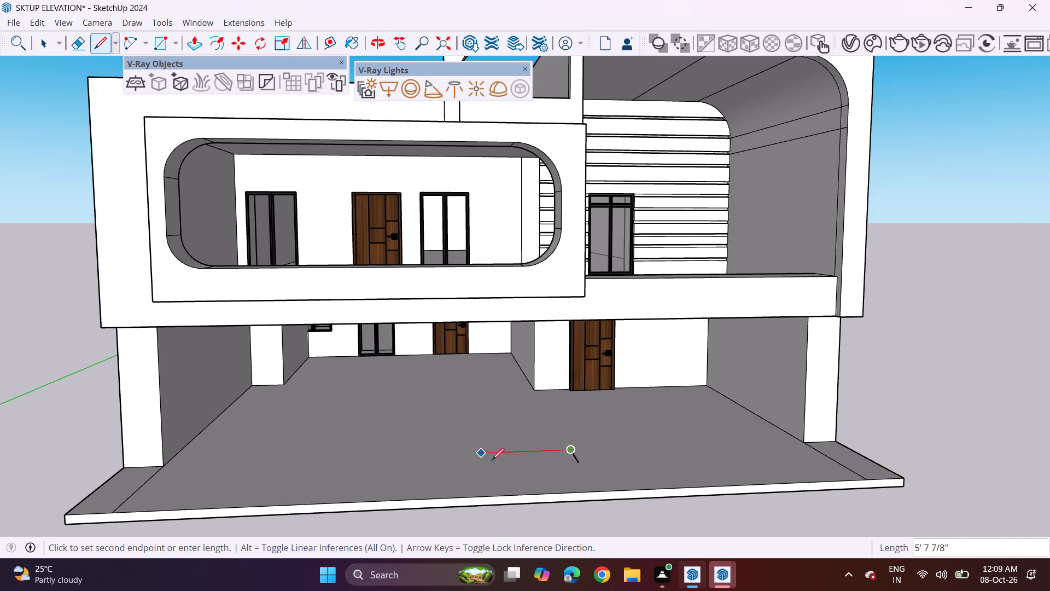
click(600, 443)
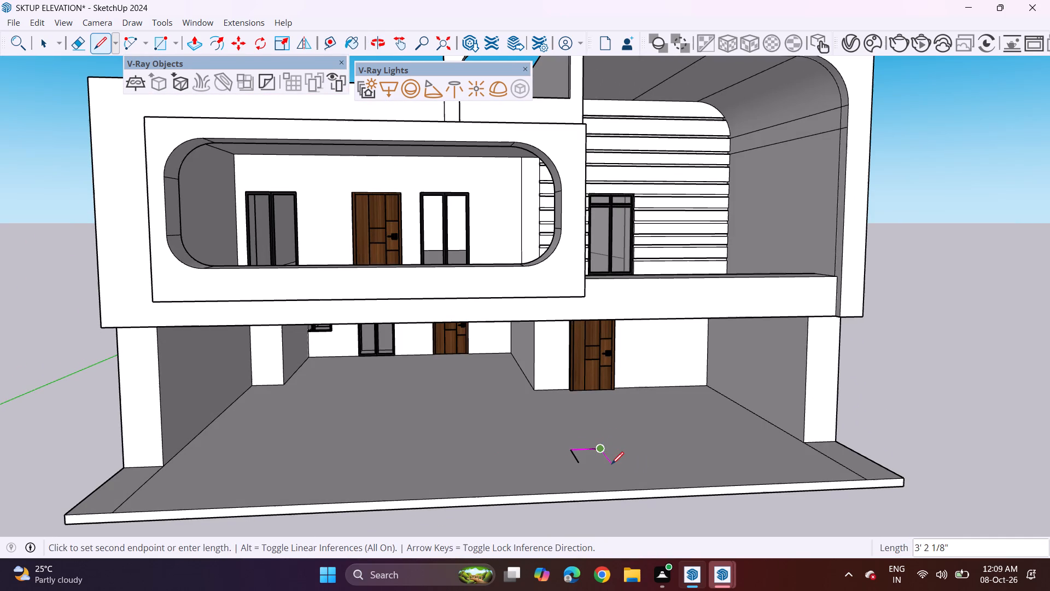
click(611, 464)
scroll(579, 466, up, 4)
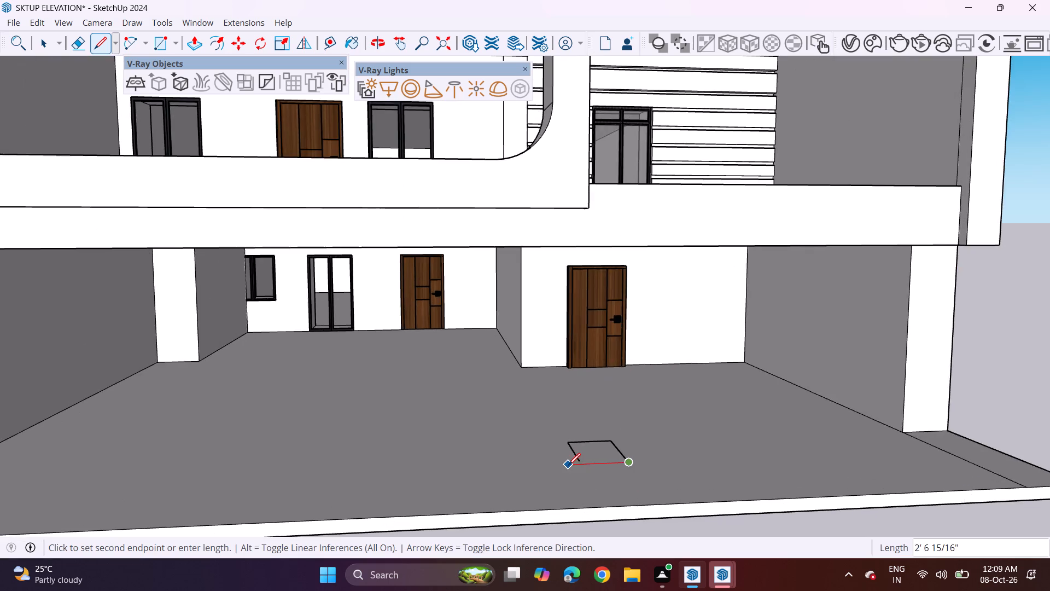
scroll(568, 465, up, 5)
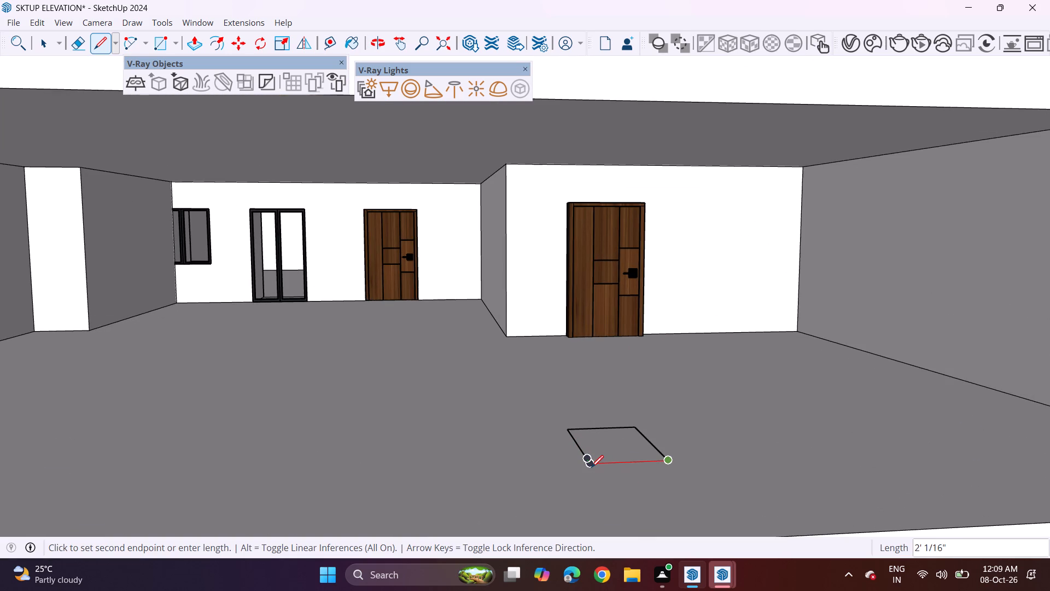
click(591, 467)
click(586, 458)
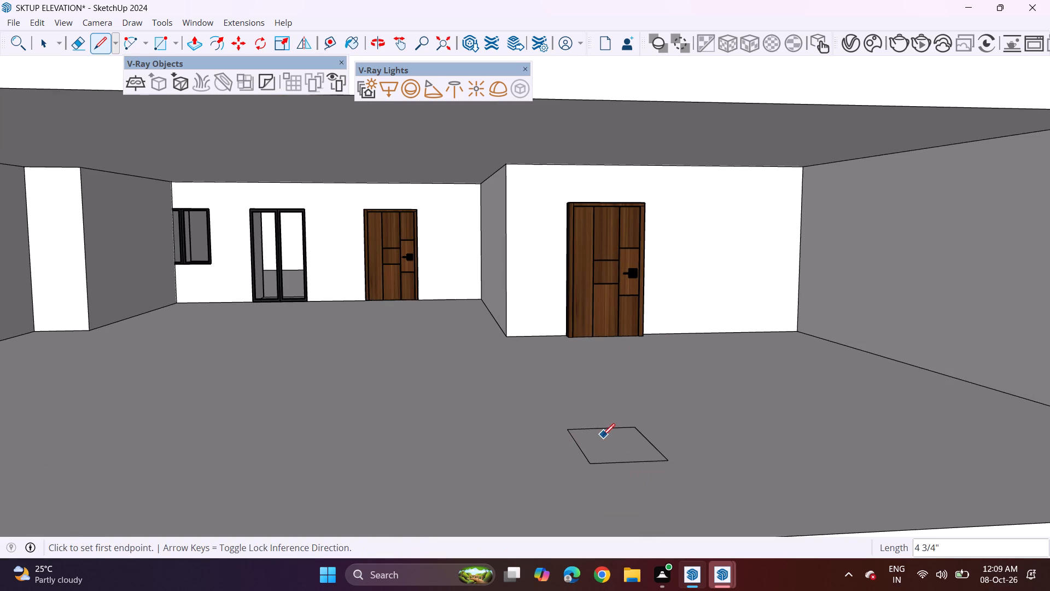
key(space)
Push/Pull the slab outline up to the underside of the upper floor as a column about 8' 11 11/16" high.
click(191, 33)
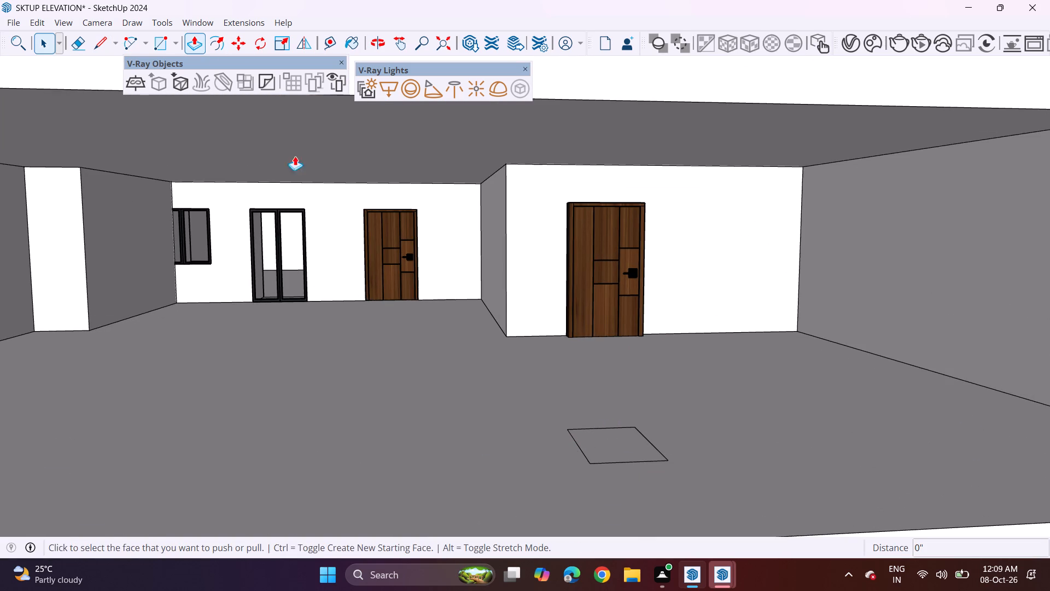
click(590, 441)
scroll(590, 343, down, 4)
middle_drag(588, 341, 517, 321)
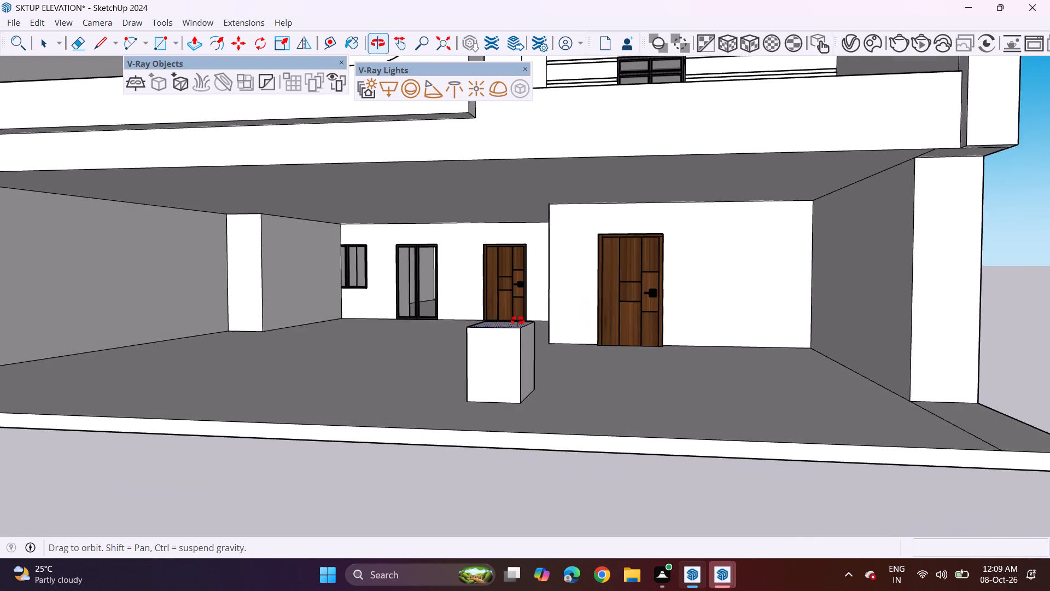
middle_drag(517, 321, 549, 311)
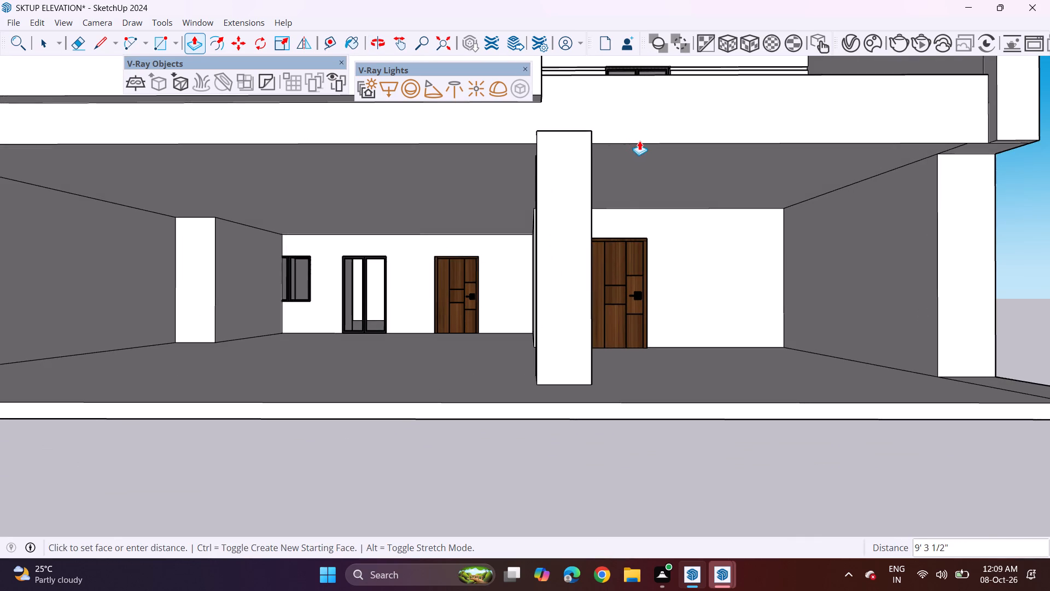
click(641, 147)
middle_drag(595, 145, 520, 273)
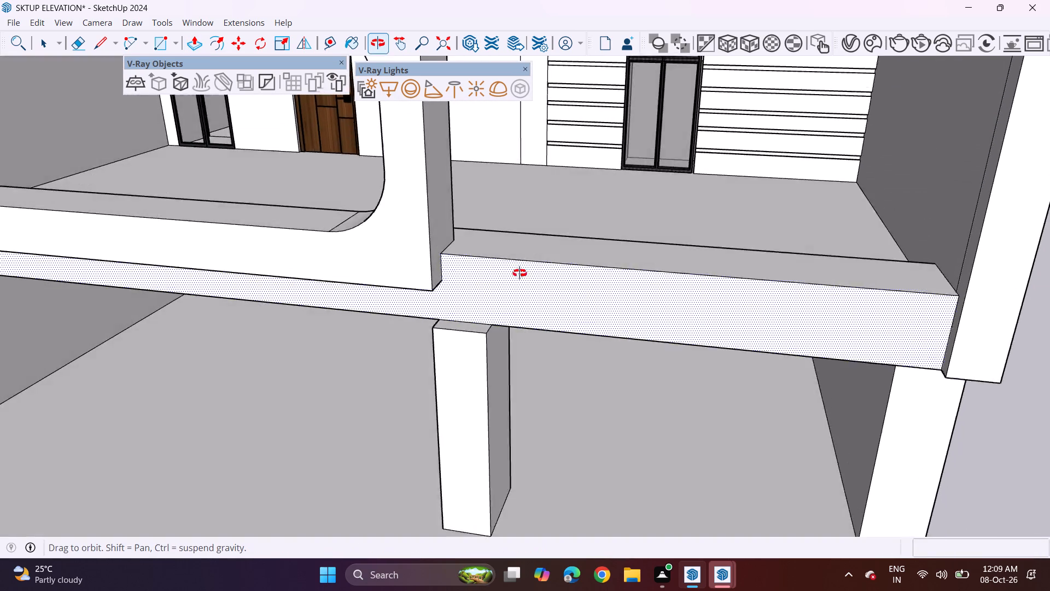
middle_drag(520, 273, 527, 222)
scroll(525, 222, down, 3)
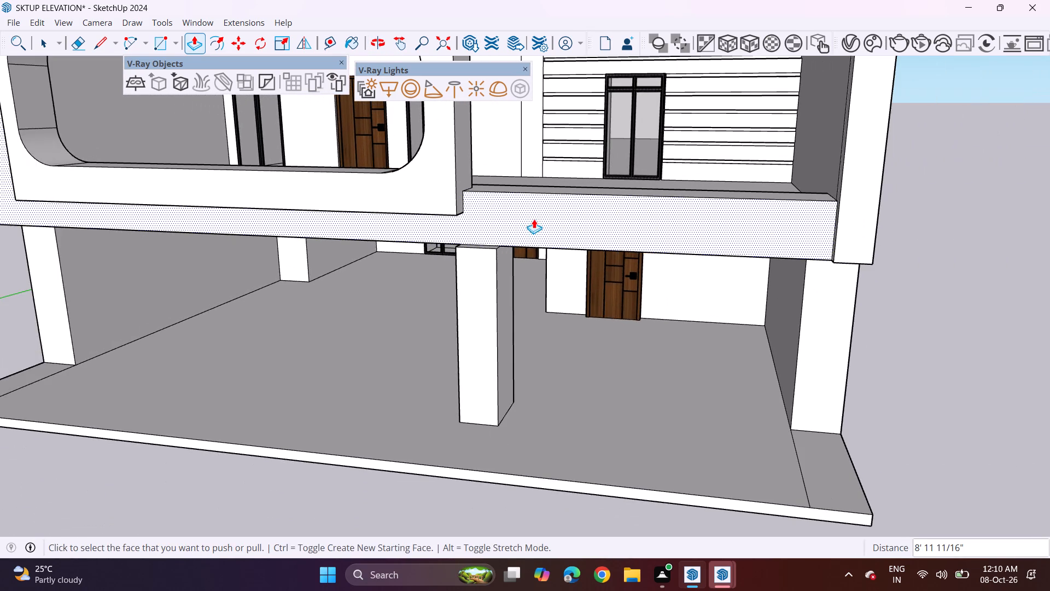
Push/Pull the front face of the upper-floor rounded balcony frame outward about 1' 7 9/16", and push it partly back in.
middle_drag(534, 219, 465, 210)
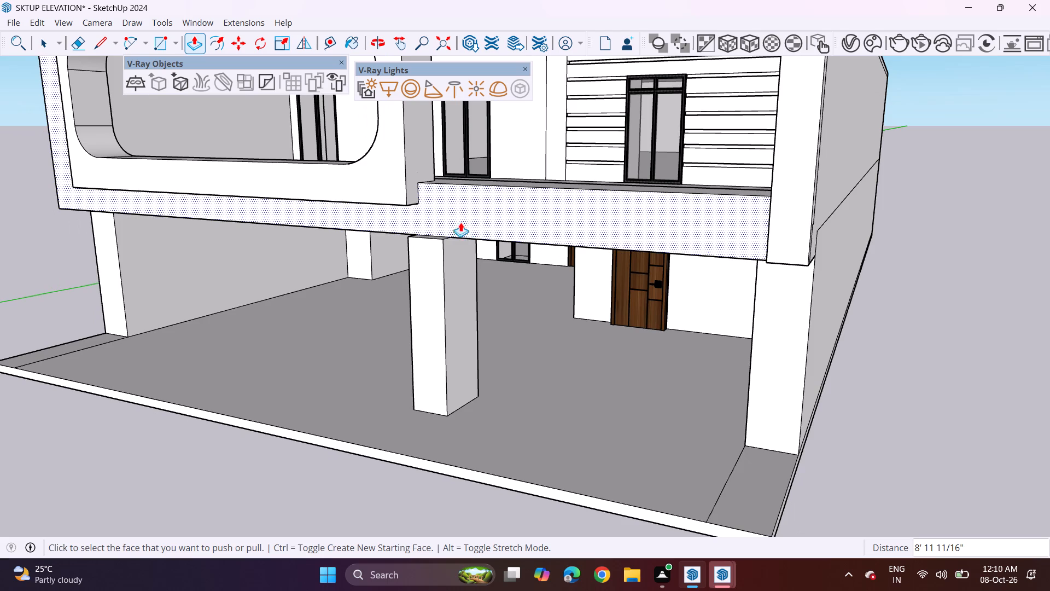
click(399, 184)
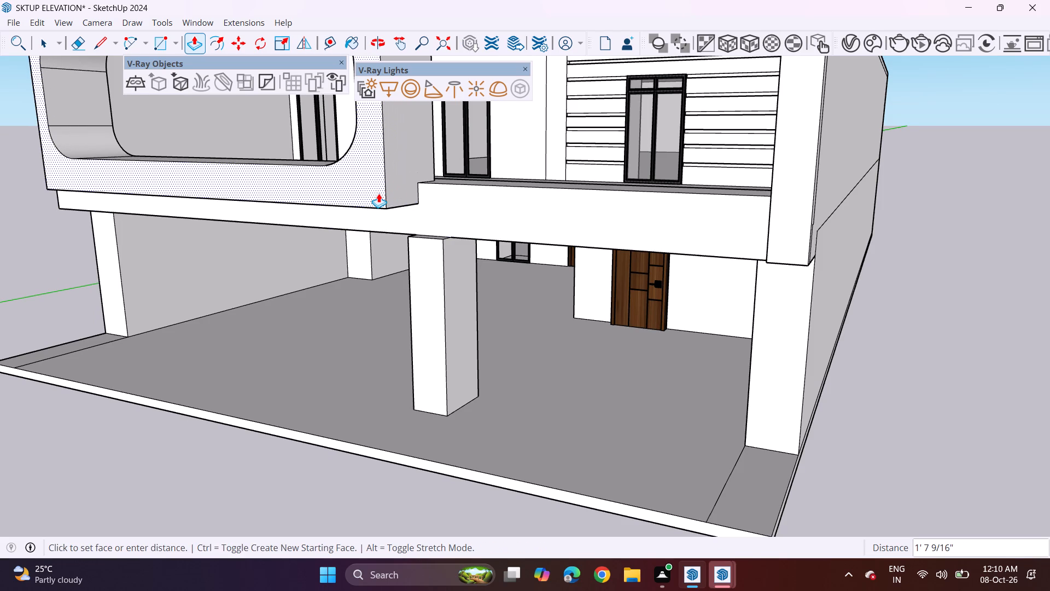
click(378, 193)
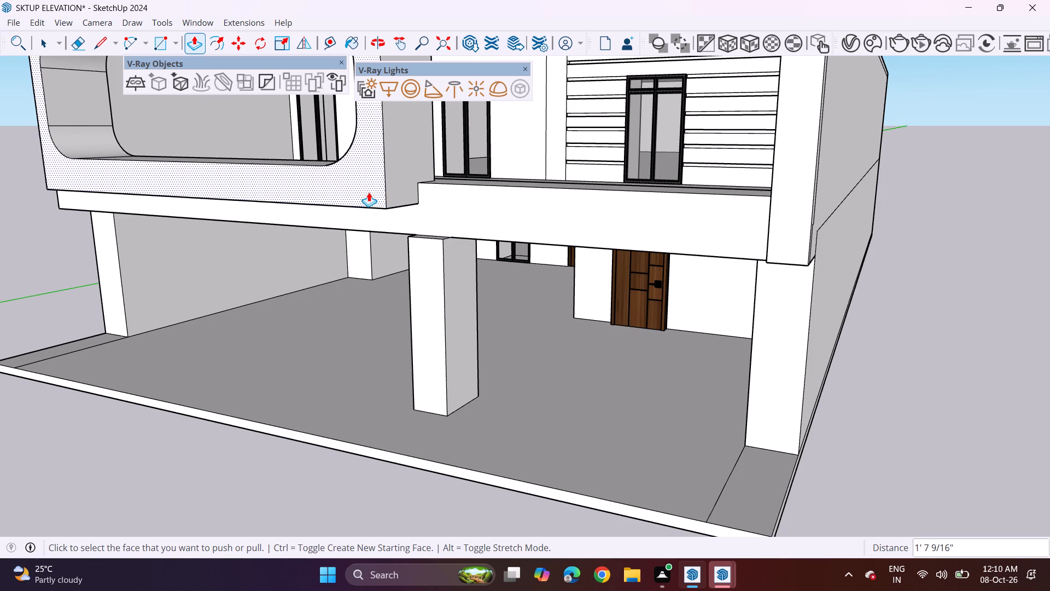
click(369, 192)
click(379, 186)
Push/Pull the new column's front face outward about 8 3/4" and erase the leftover vertical edge at its front.
click(424, 271)
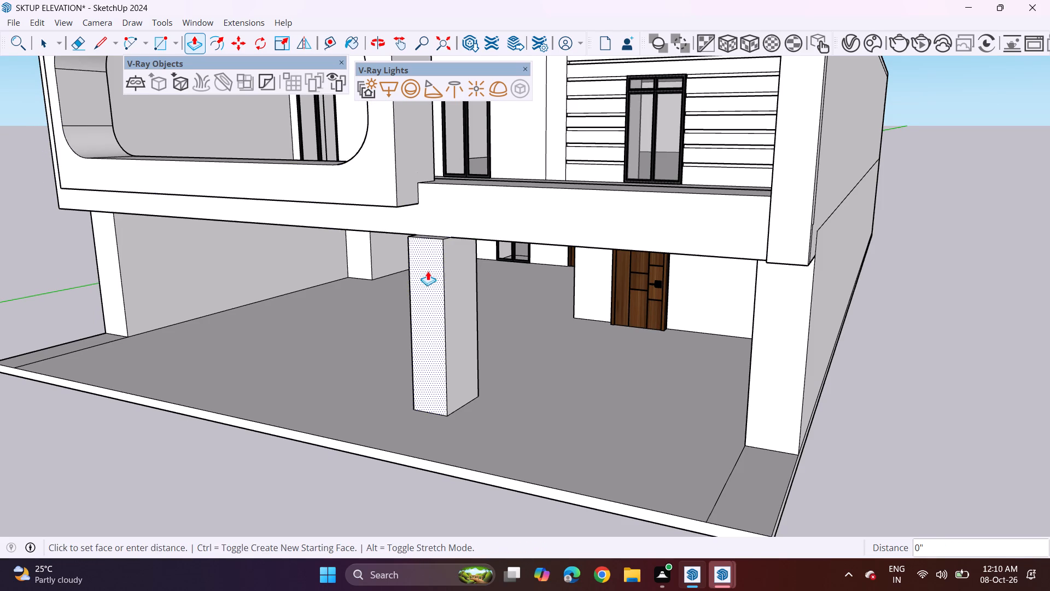
click(437, 264)
middle_drag(409, 312, 576, 276)
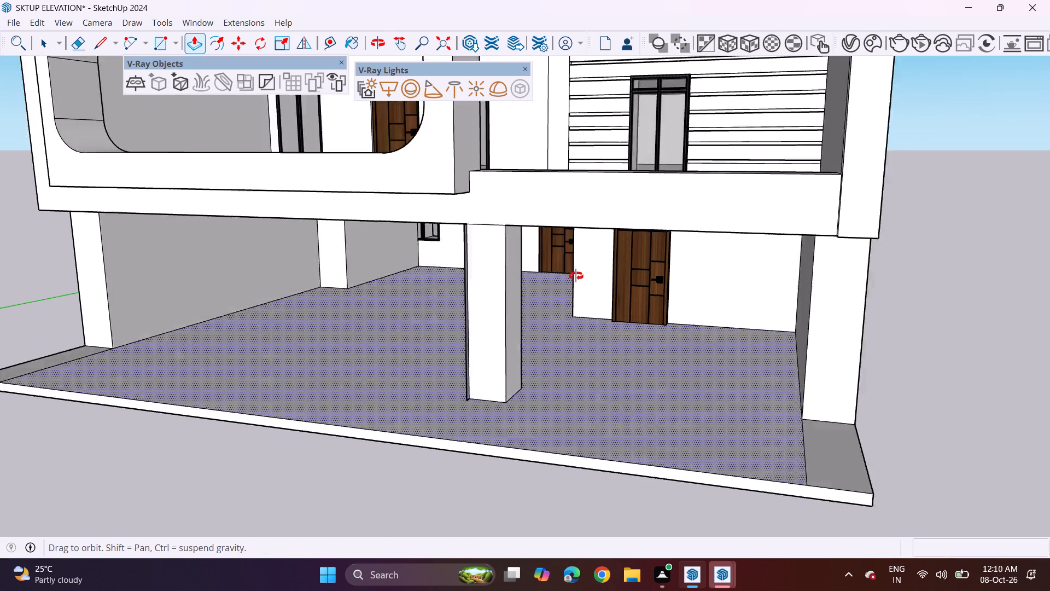
middle_drag(576, 276, 693, 271)
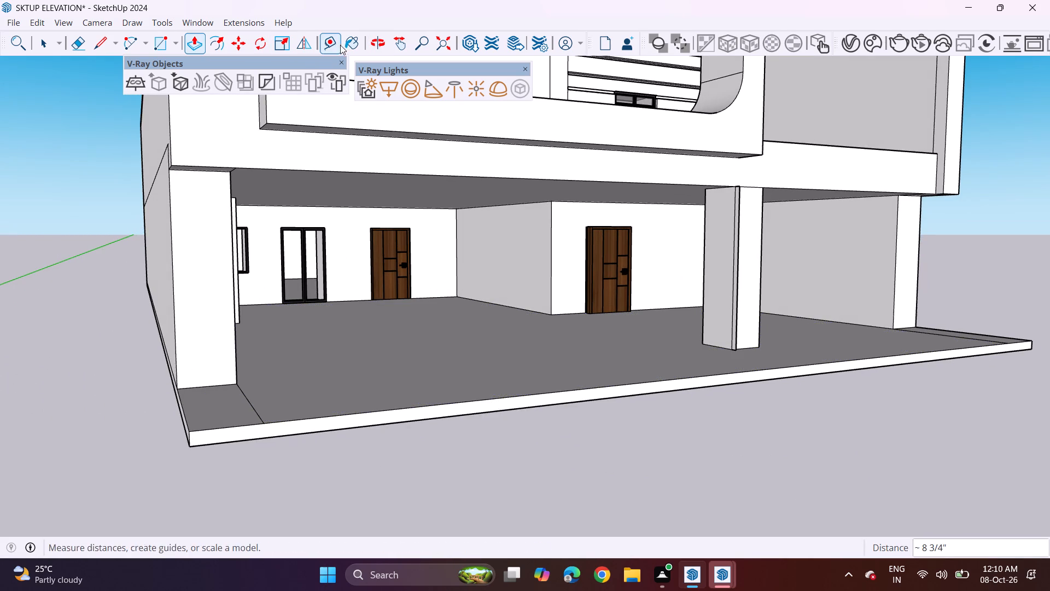
click(79, 54)
scroll(766, 274, up, 4)
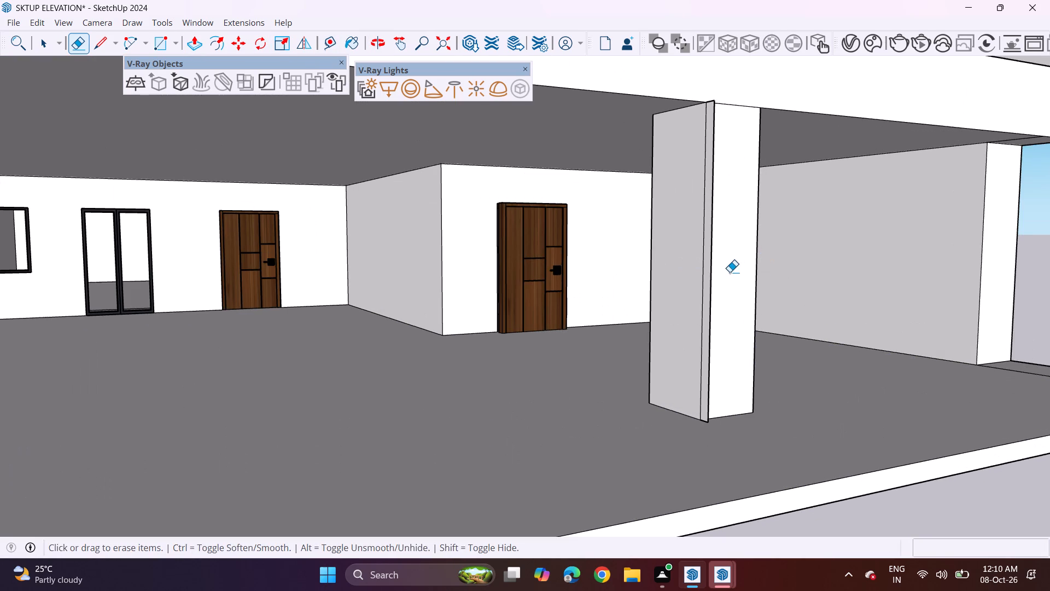
click(713, 287)
Push/Pull the front edge face of the ground-floor slab outward about 5' 3/4".
scroll(717, 288, down, 2)
middle_drag(710, 289, 698, 291)
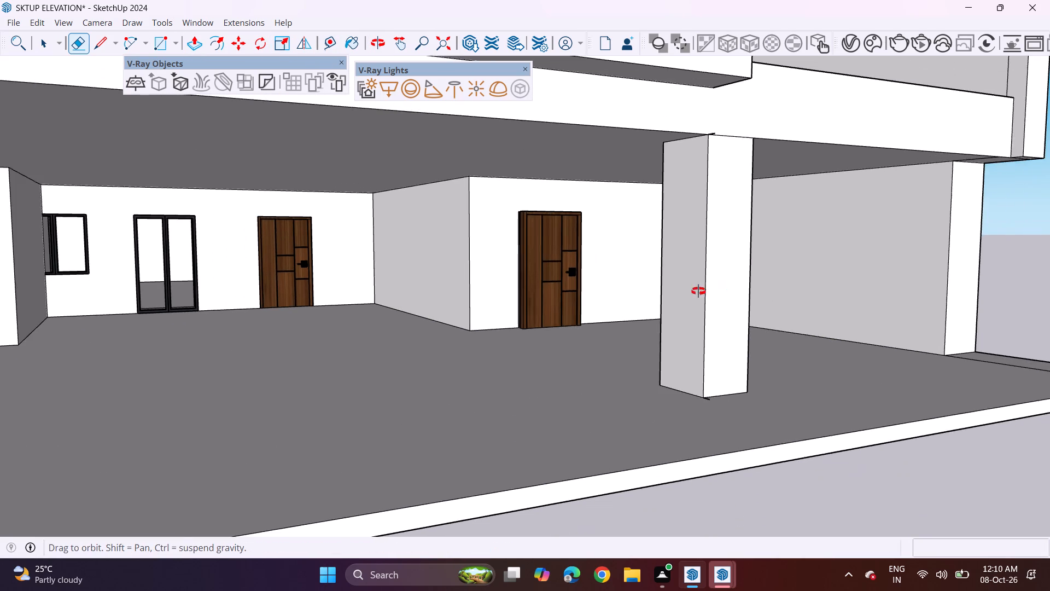
middle_drag(698, 291, 483, 329)
scroll(427, 286, down, 4)
middle_drag(388, 326, 389, 323)
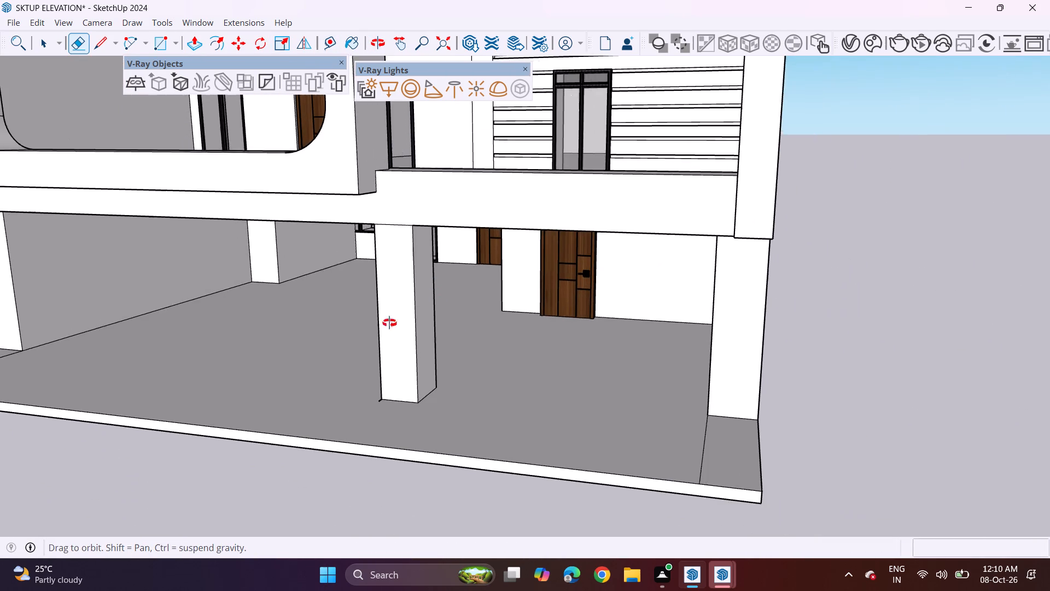
middle_drag(389, 323, 505, 244)
scroll(505, 244, down, 3)
middle_drag(505, 244, 485, 280)
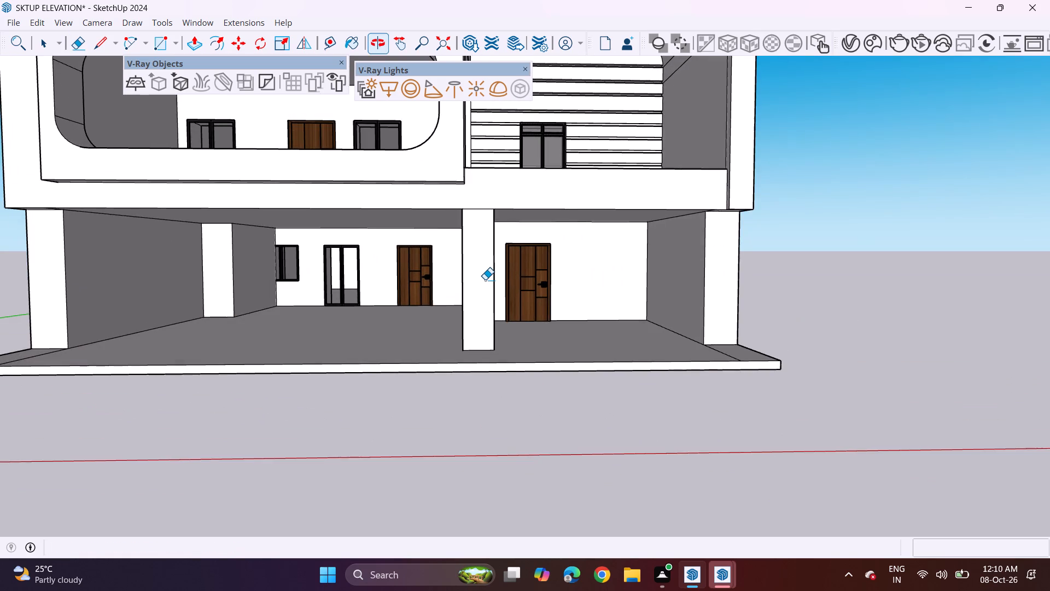
scroll(485, 273, down, 2)
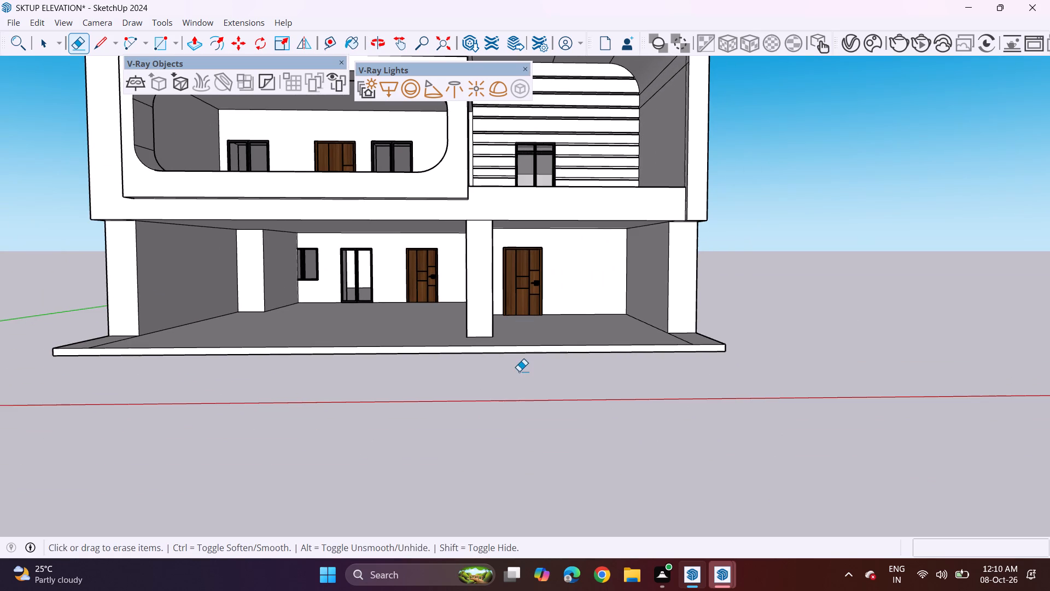
middle_drag(510, 355, 505, 370)
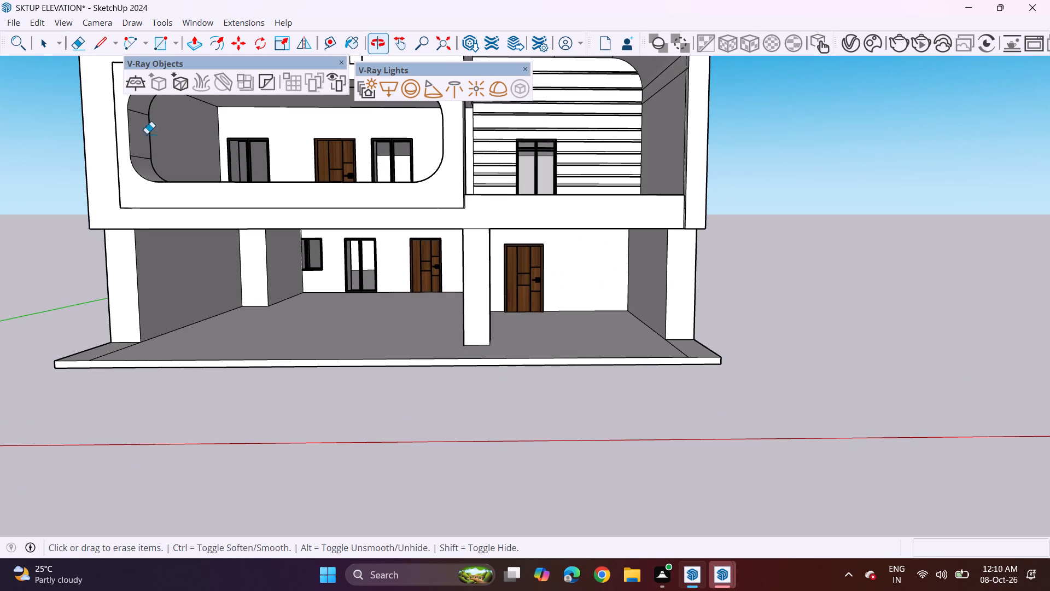
click(194, 42)
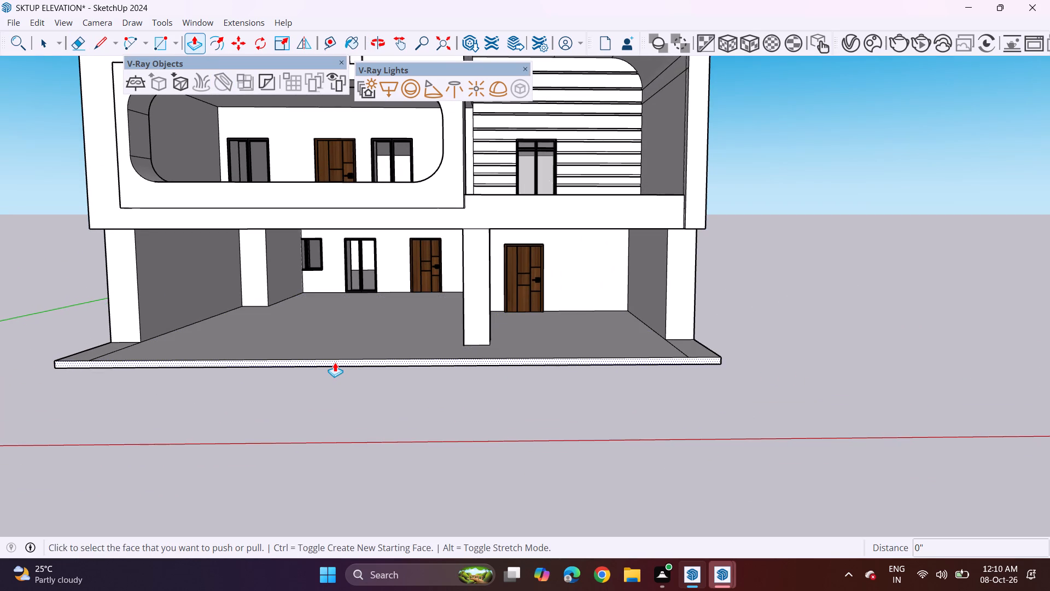
click(335, 362)
click(328, 388)
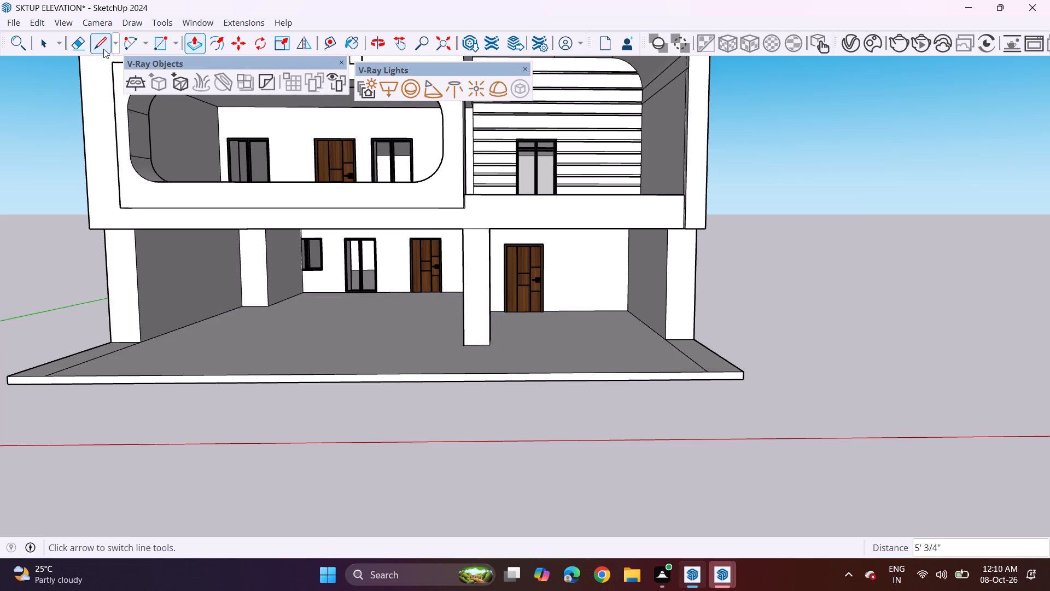
Erase the dividing line on the slab running forward beside the facade's right corner column.
click(84, 48)
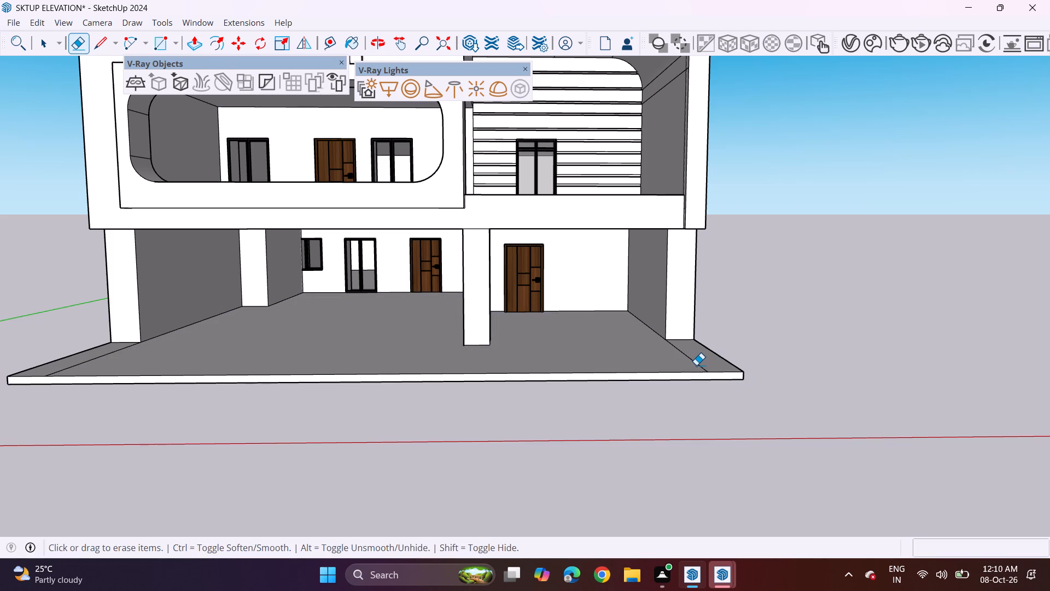
click(696, 361)
Draw a boundary-wall outline about 4' 11 11/16" high and 1' 1 15/16" wide on the right corner column's front face, at its outer edge.
middle_drag(699, 358, 518, 398)
middle_drag(108, 523, 189, 483)
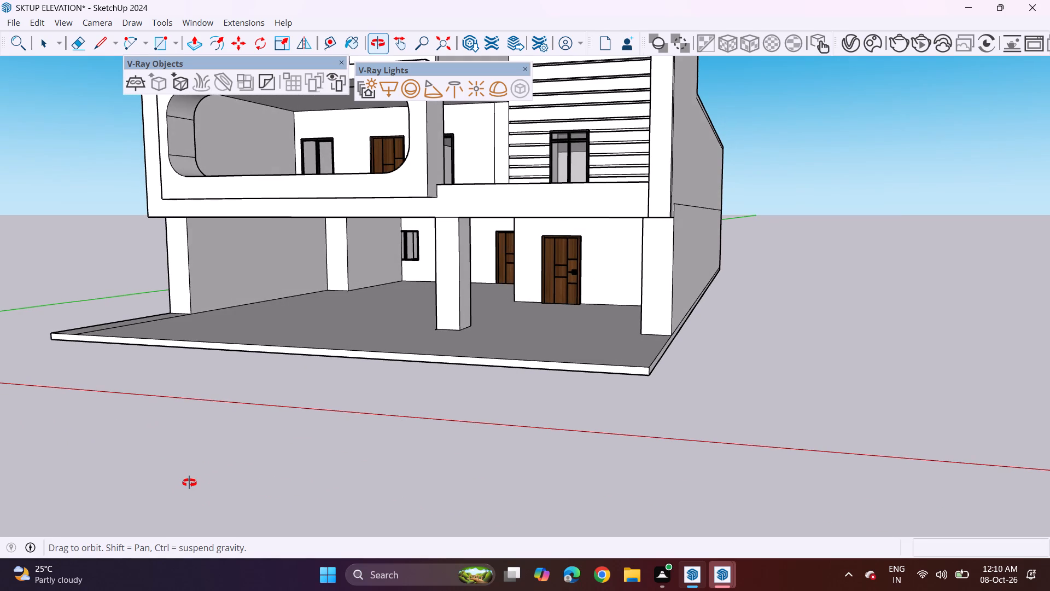
middle_drag(189, 483, 190, 479)
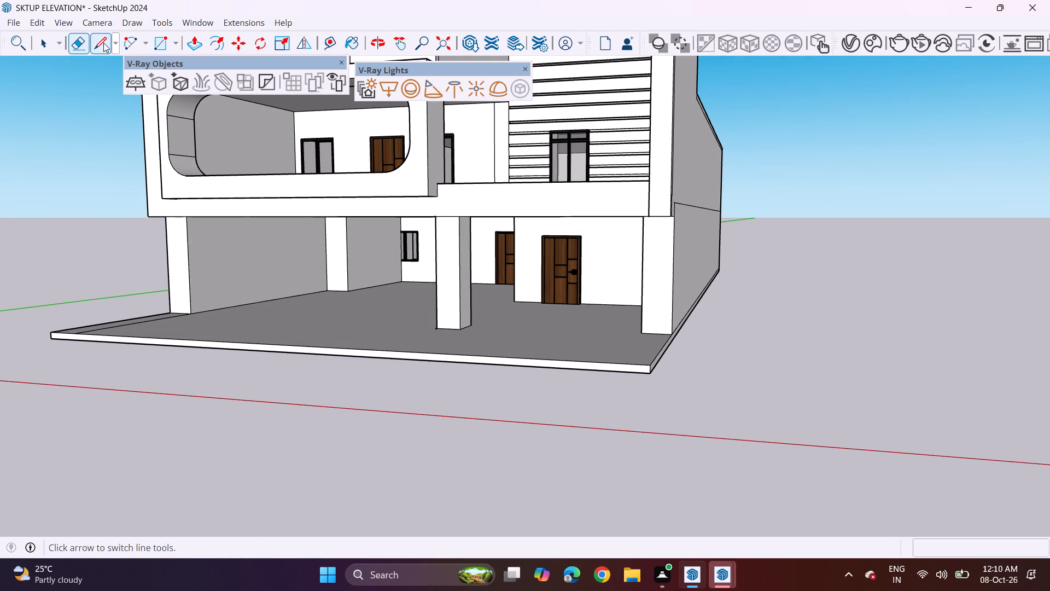
click(103, 43)
click(651, 330)
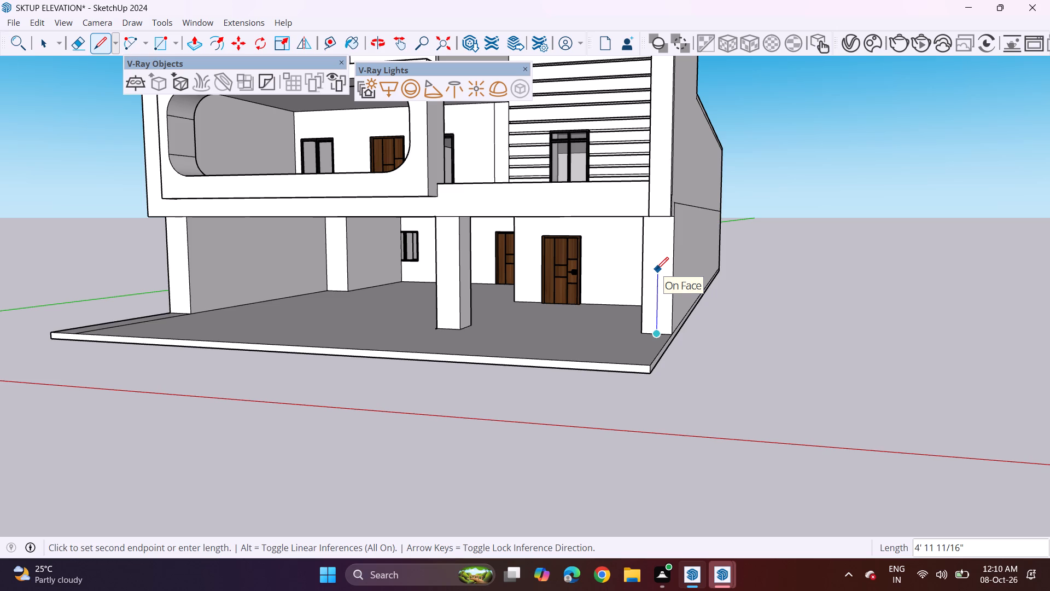
click(655, 268)
click(674, 269)
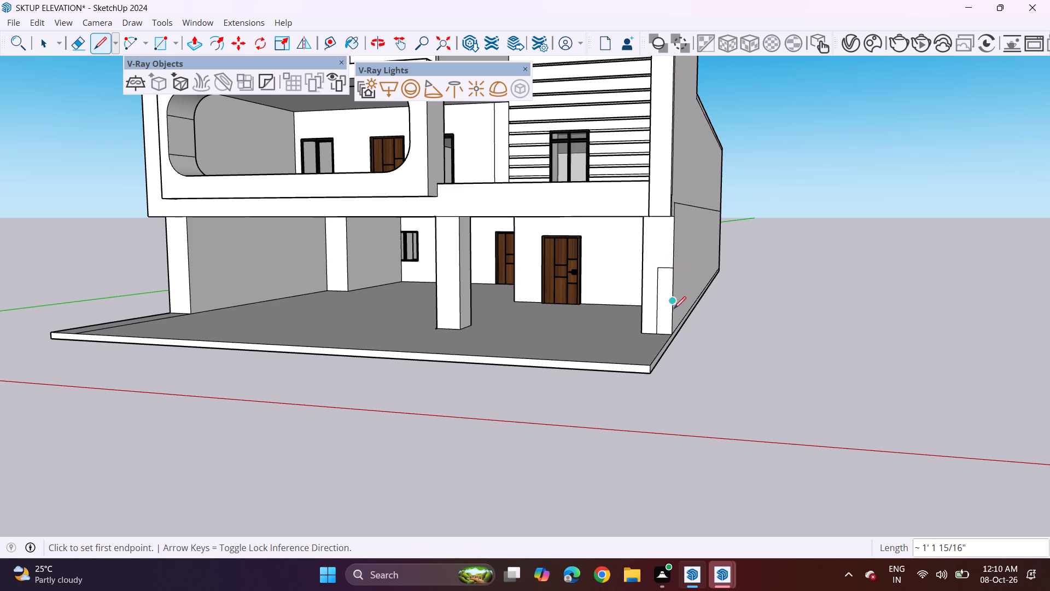
Push/Pull the outline on the corner column forward about 10' 9 1/8" as a low wall along the slab's side.
middle_drag(599, 356, 638, 366)
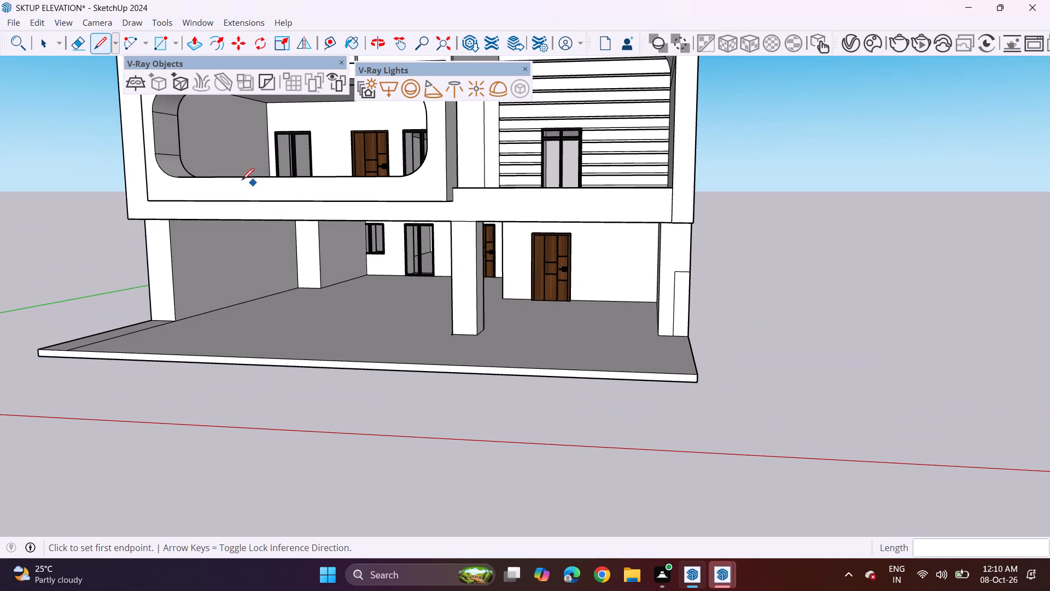
click(188, 41)
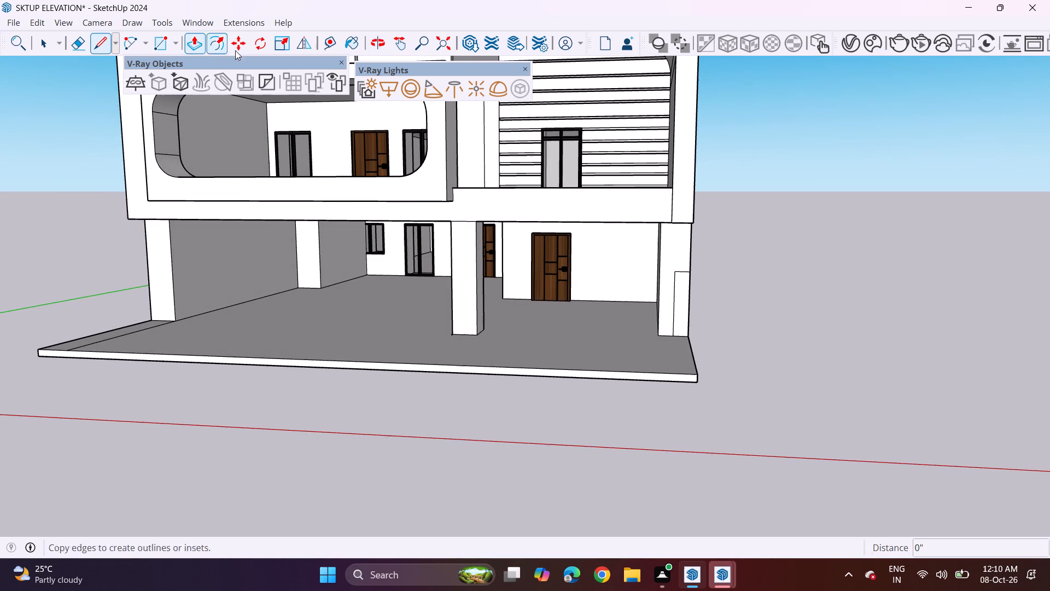
click(677, 297)
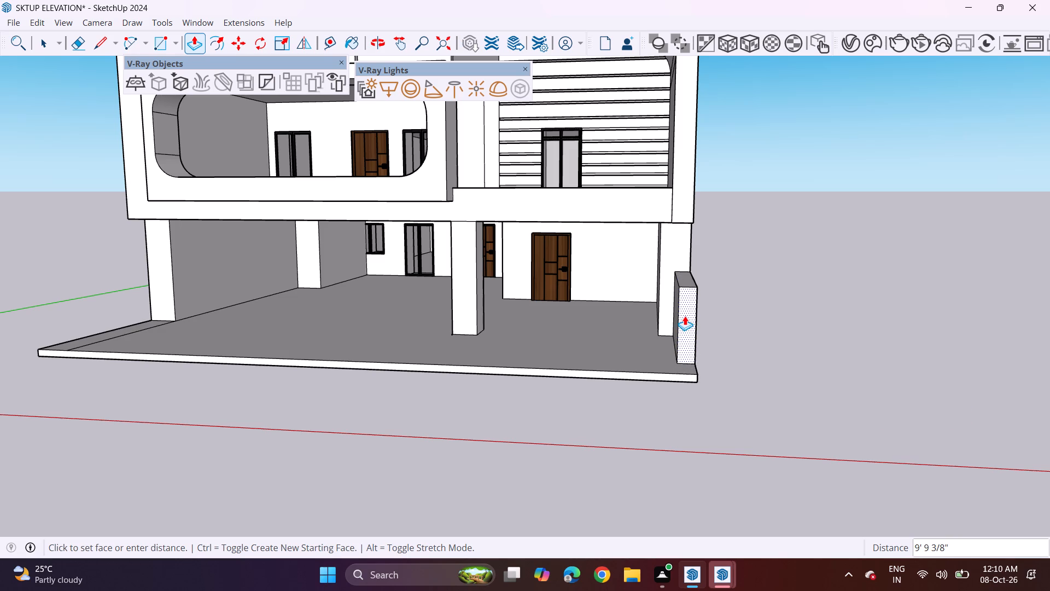
click(690, 317)
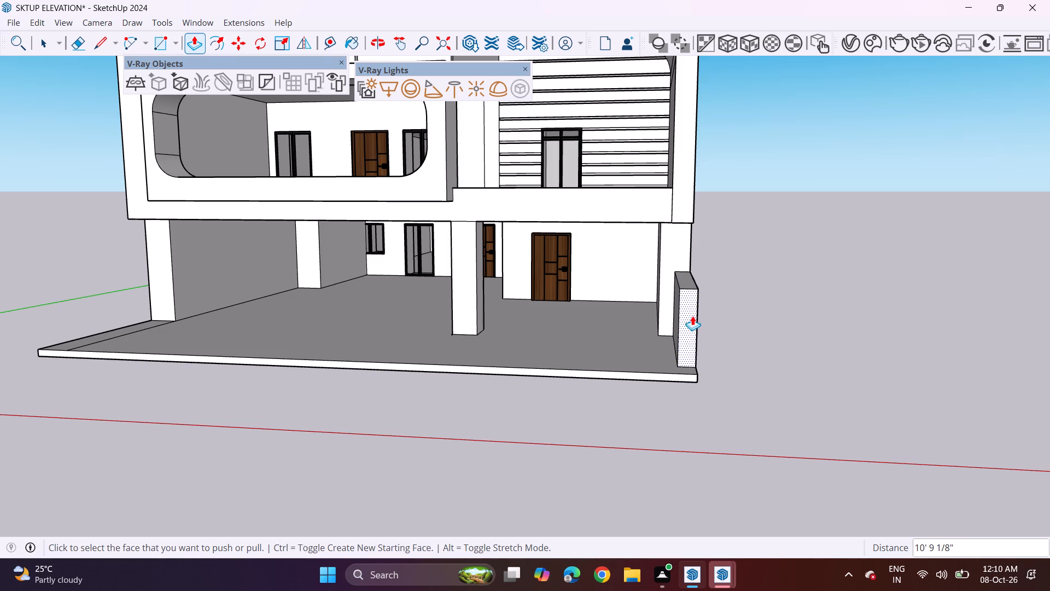
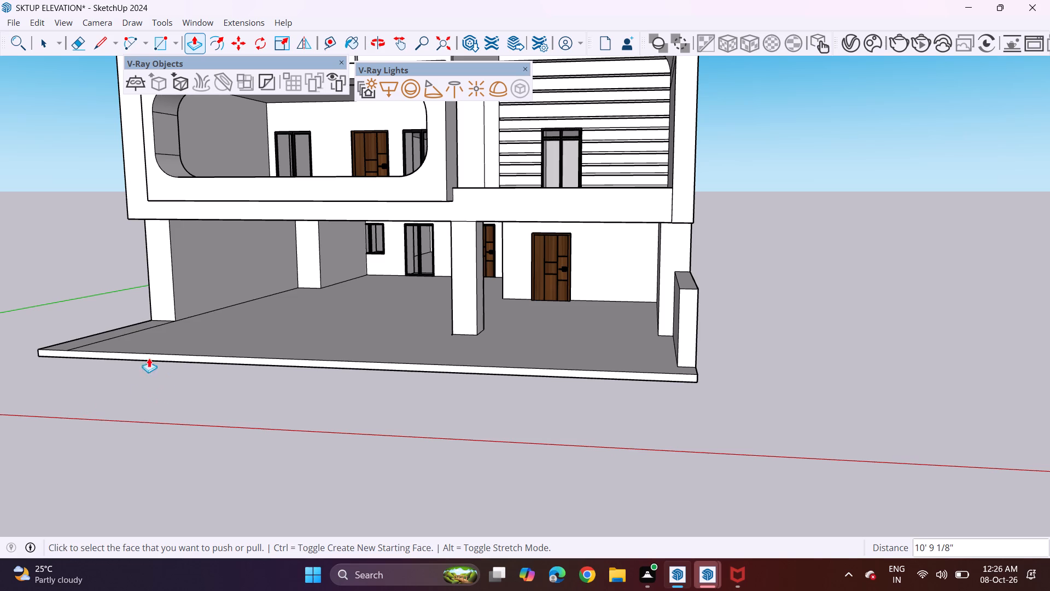
Draw a boundary-wall outline on the left corner column's front face, 4' high in 3' and 1' segments and about 1' 1 15/16" wide, at its outer edge.
middle_drag(124, 343, 329, 332)
middle_drag(170, 320, 356, 331)
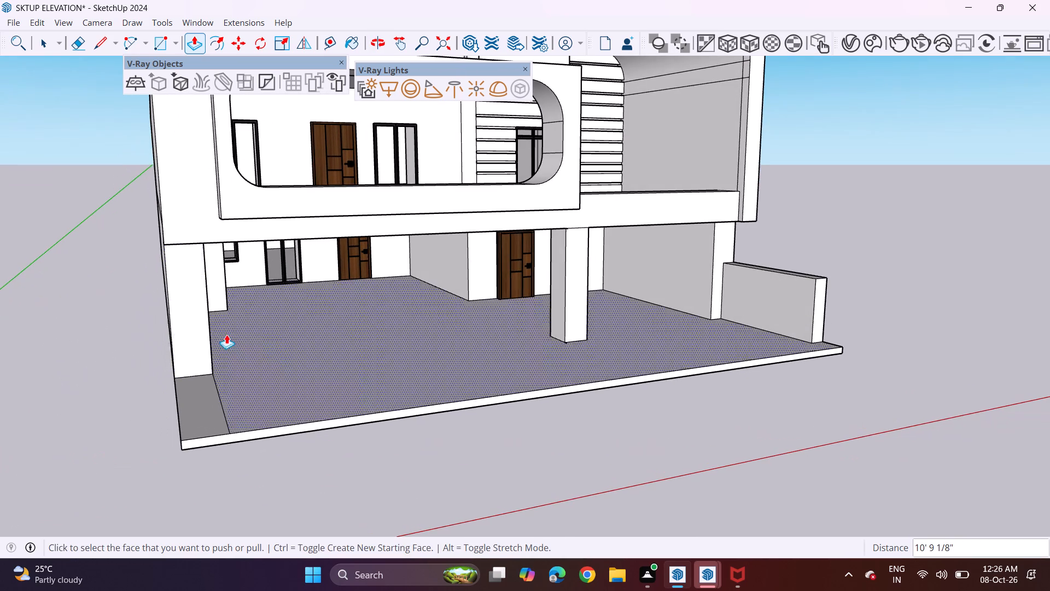
click(87, 48)
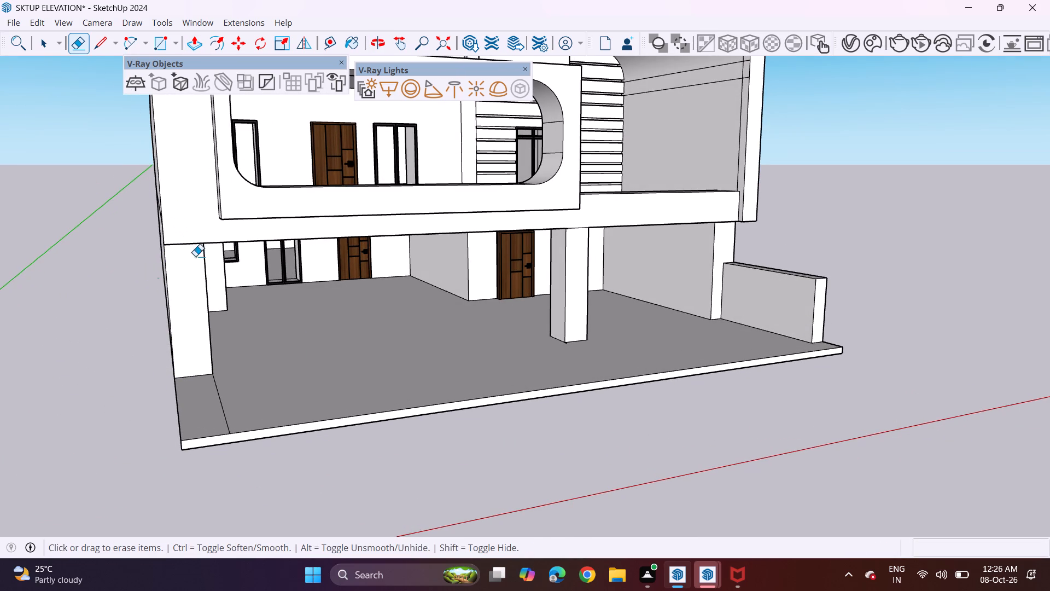
click(96, 43)
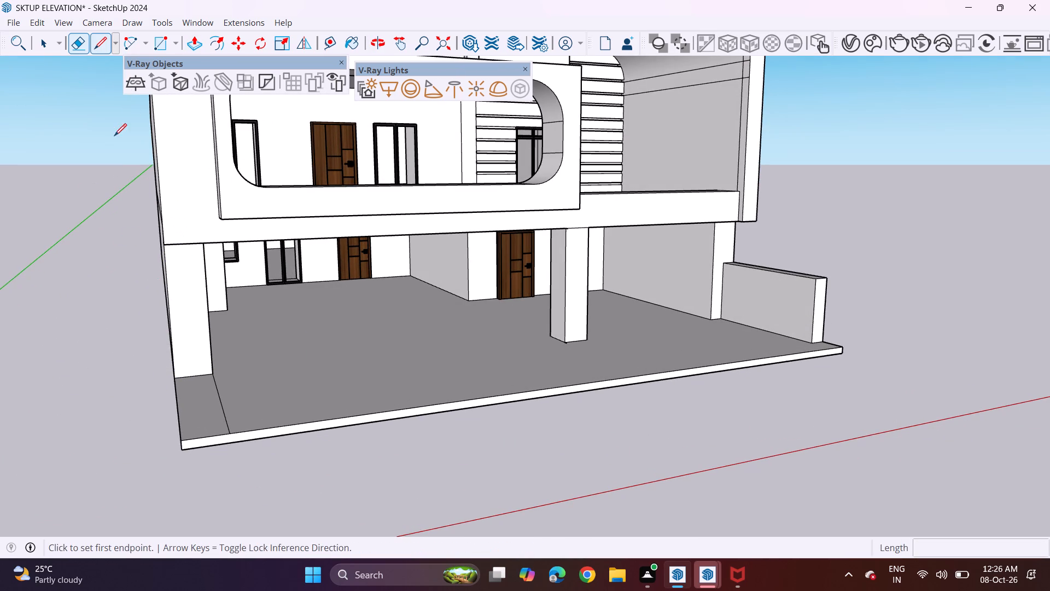
click(198, 373)
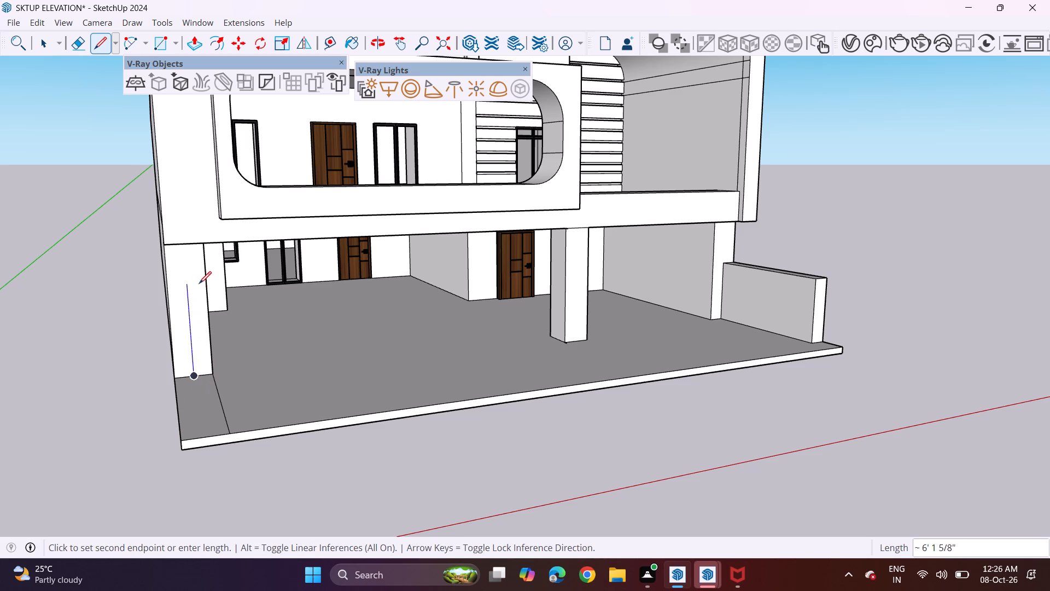
middle_drag(192, 286, 97, 260)
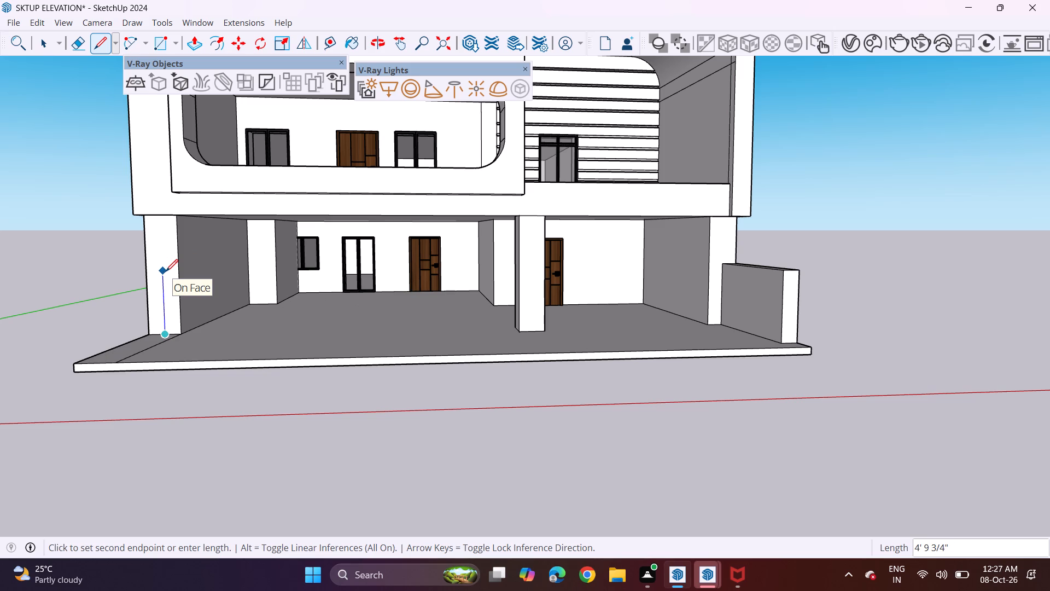
text(3')
key(Return)
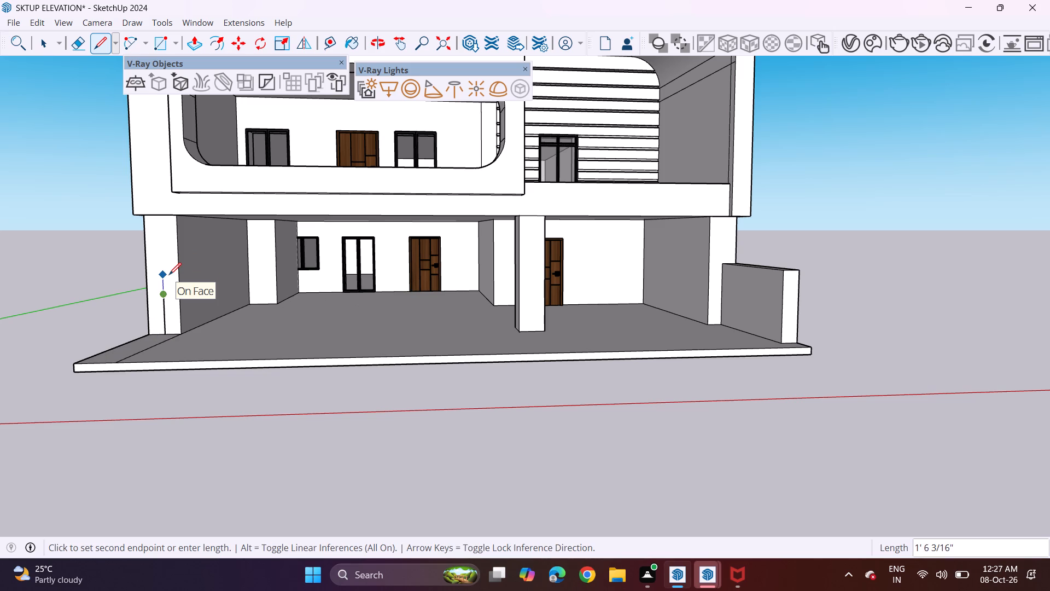
text(4')
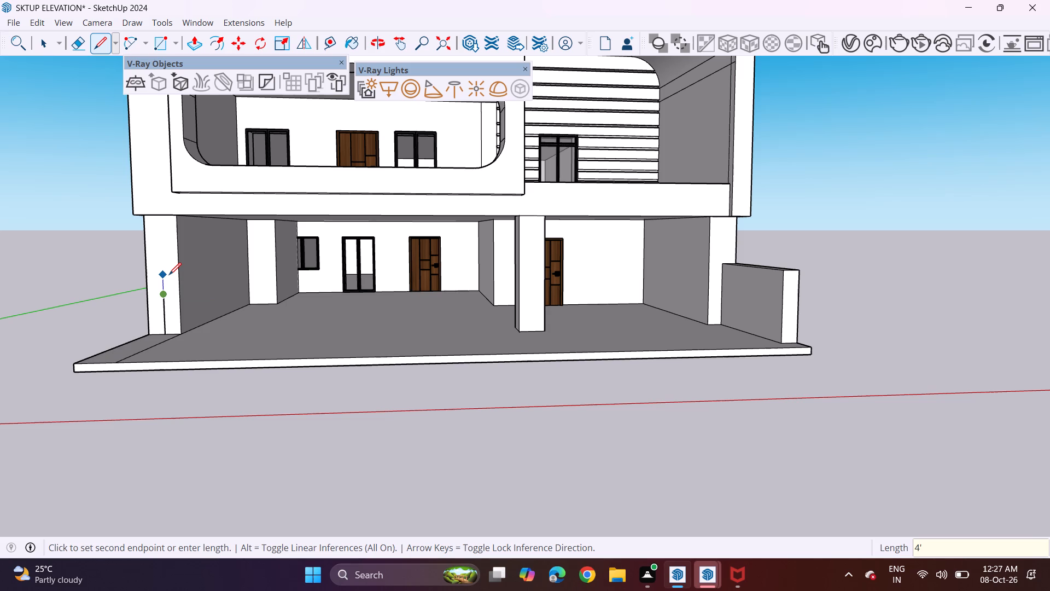
key(BackSpace)
key(BackSpace)
text(1')
key(Return)
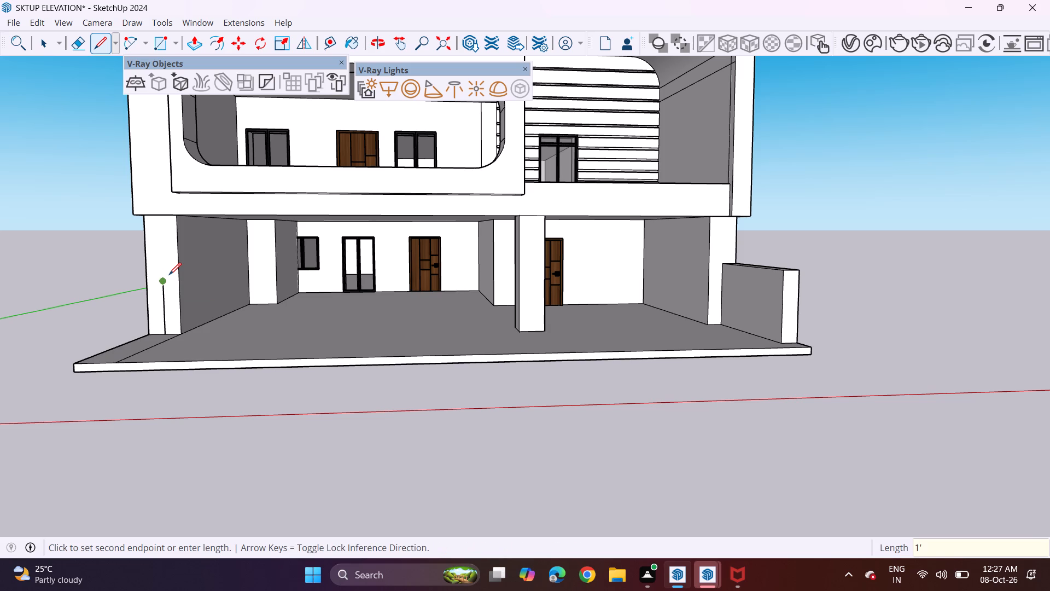
click(146, 276)
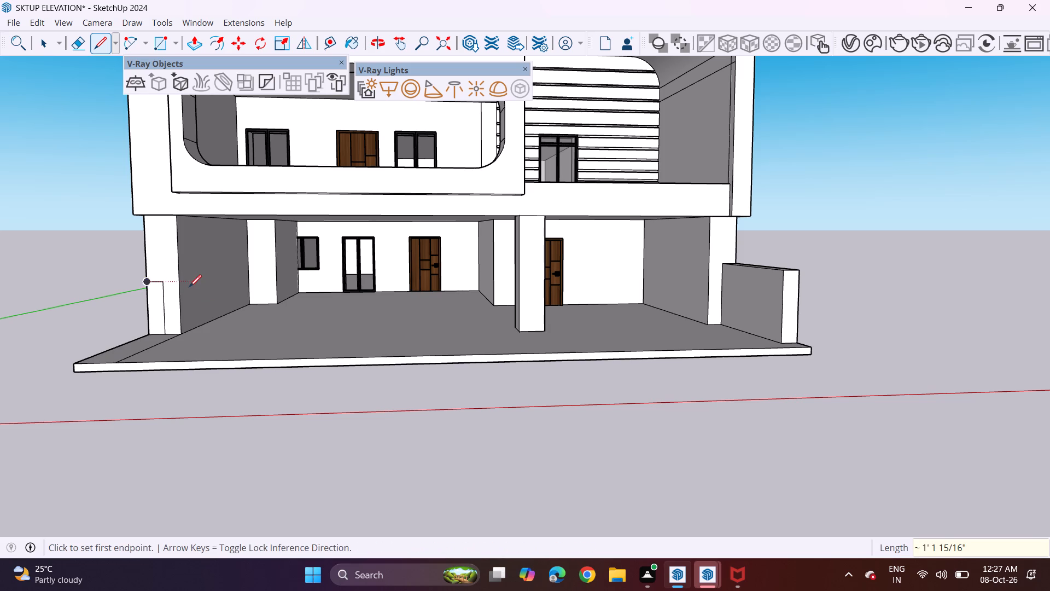
Push/Pull the outline on the left corner column forward about 10' 11 15/16" as a low wall along the slab's side.
middle_drag(189, 287, 252, 271)
scroll(185, 286, up, 2)
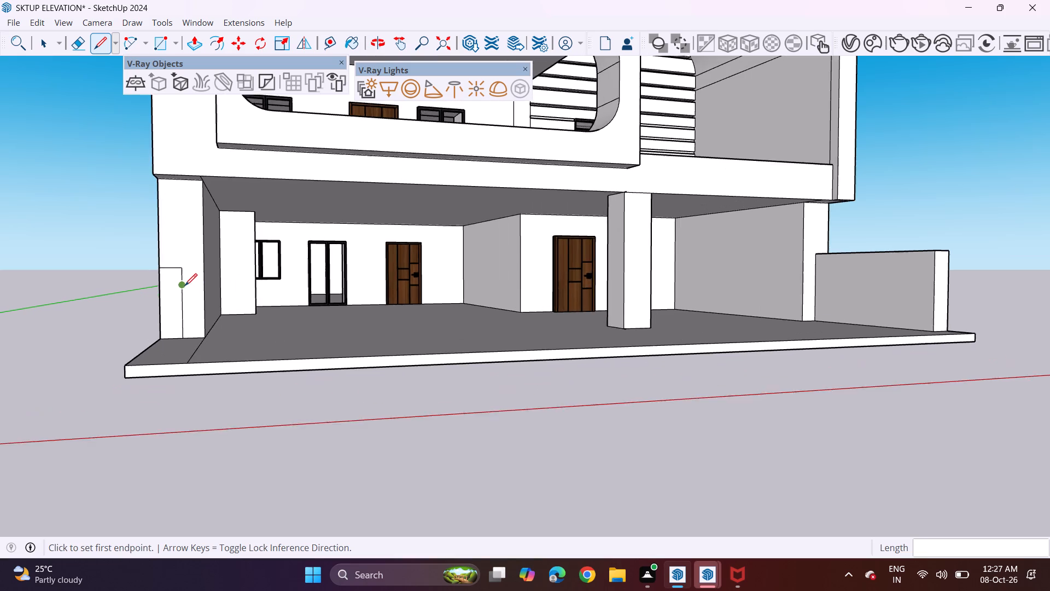
scroll(185, 286, up, 2)
middle_drag(184, 286, 164, 289)
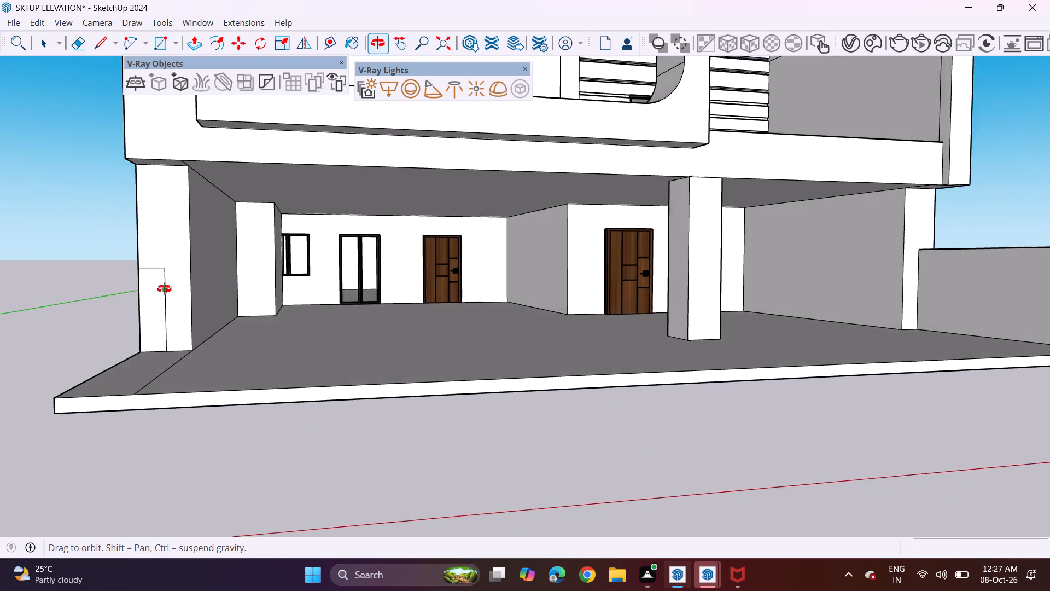
middle_drag(164, 289, 189, 273)
scroll(189, 273, down, 2)
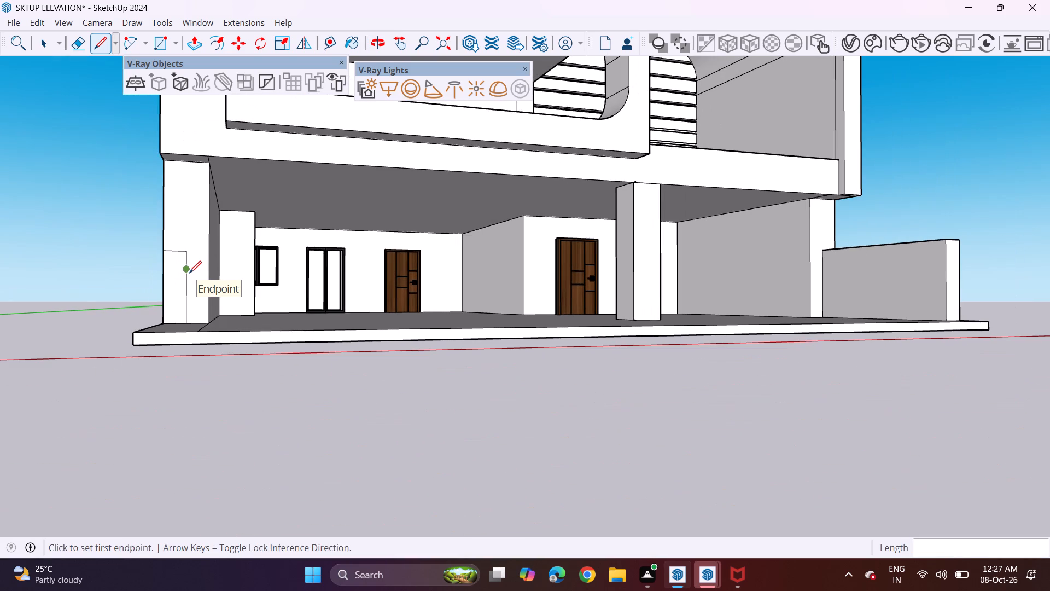
middle_drag(579, 286, 396, 324)
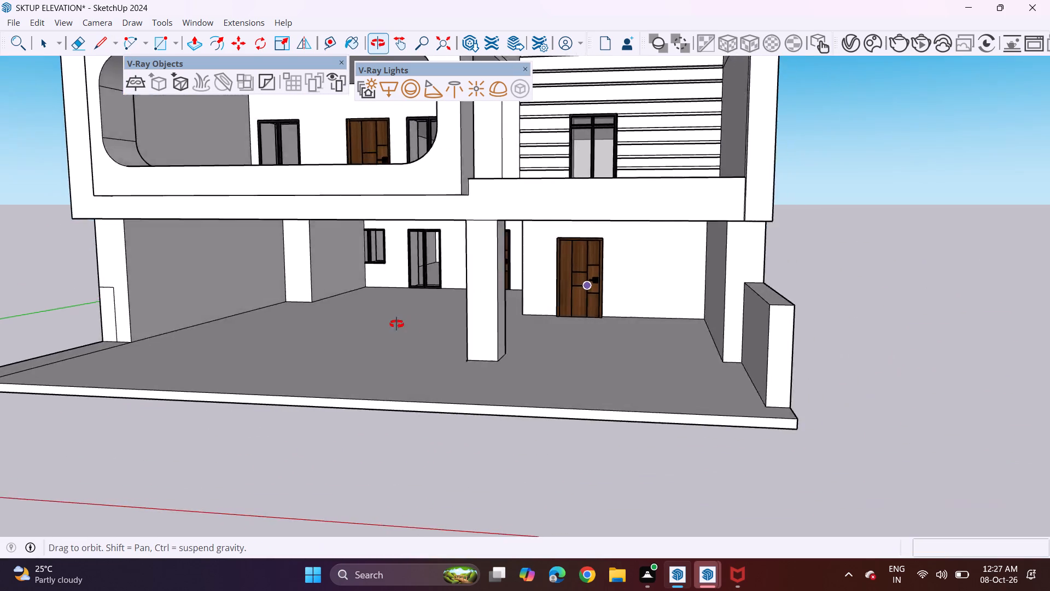
middle_drag(396, 324, 95, 320)
middle_drag(170, 314, 625, 293)
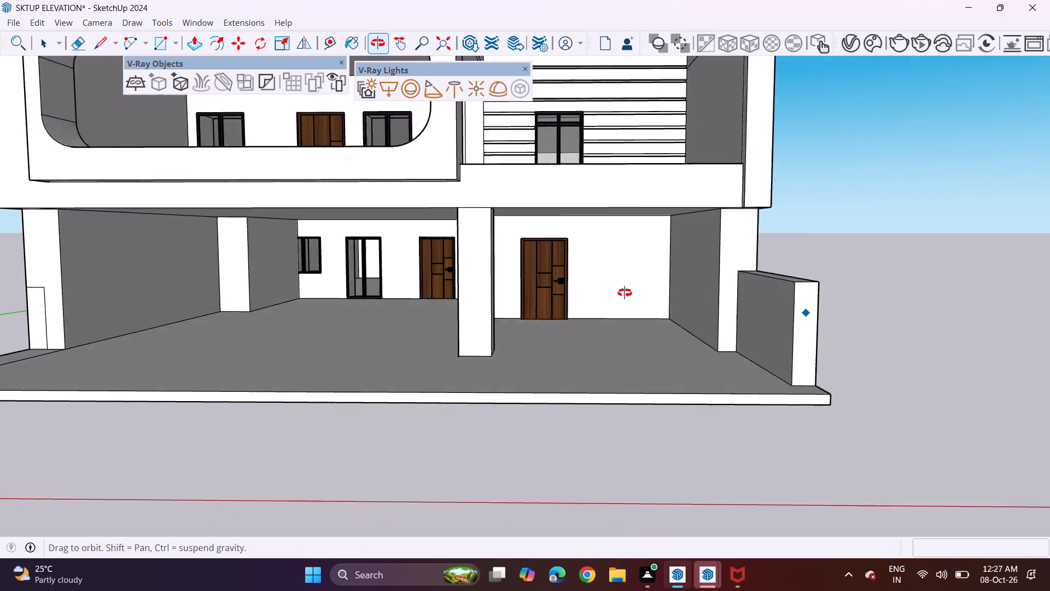
middle_drag(625, 293, 603, 292)
scroll(439, 298, down, 1)
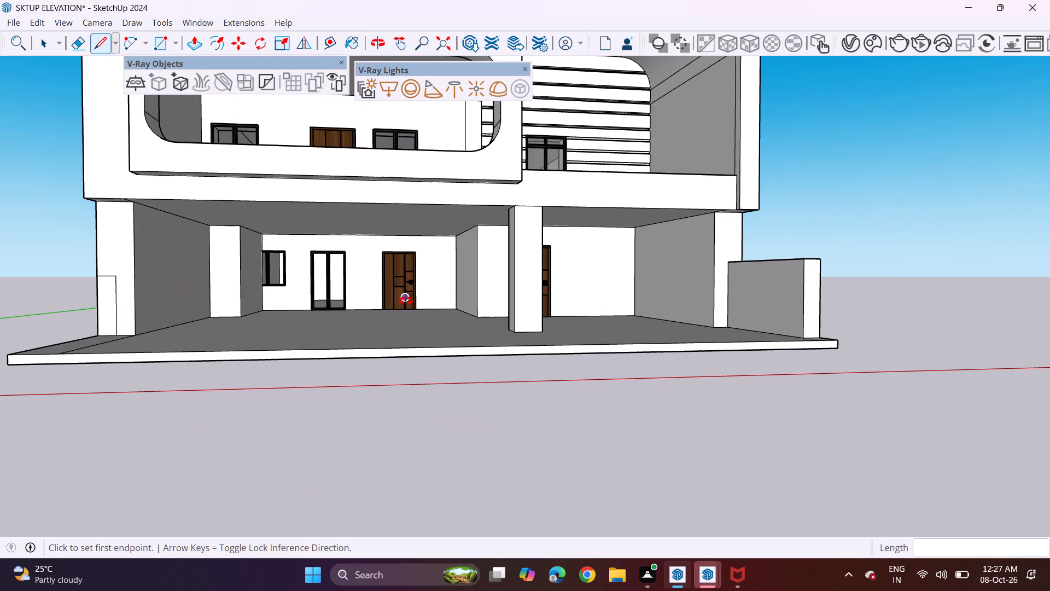
middle_drag(406, 301, 472, 301)
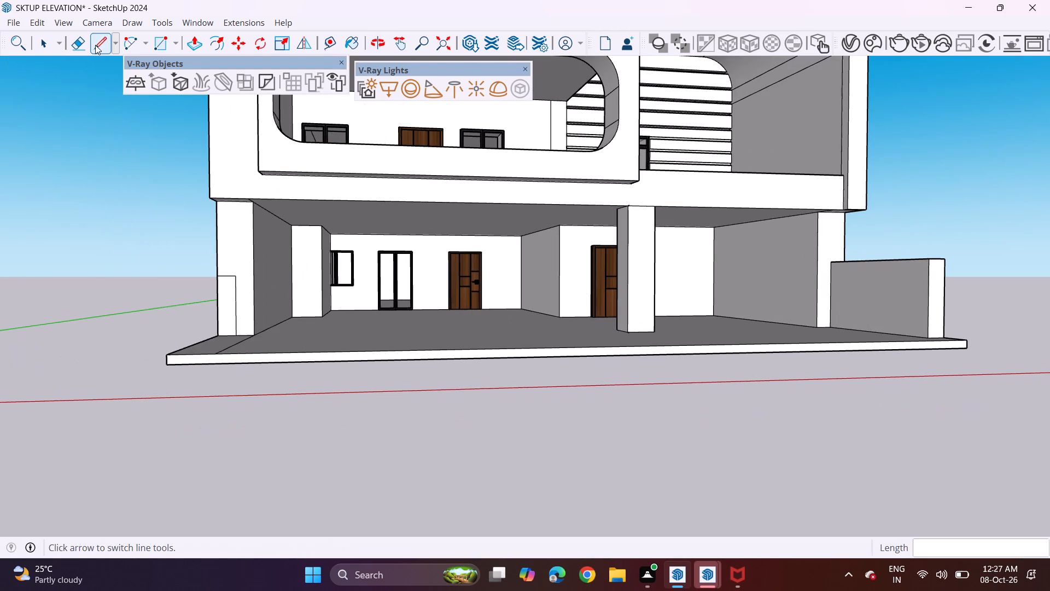
click(197, 42)
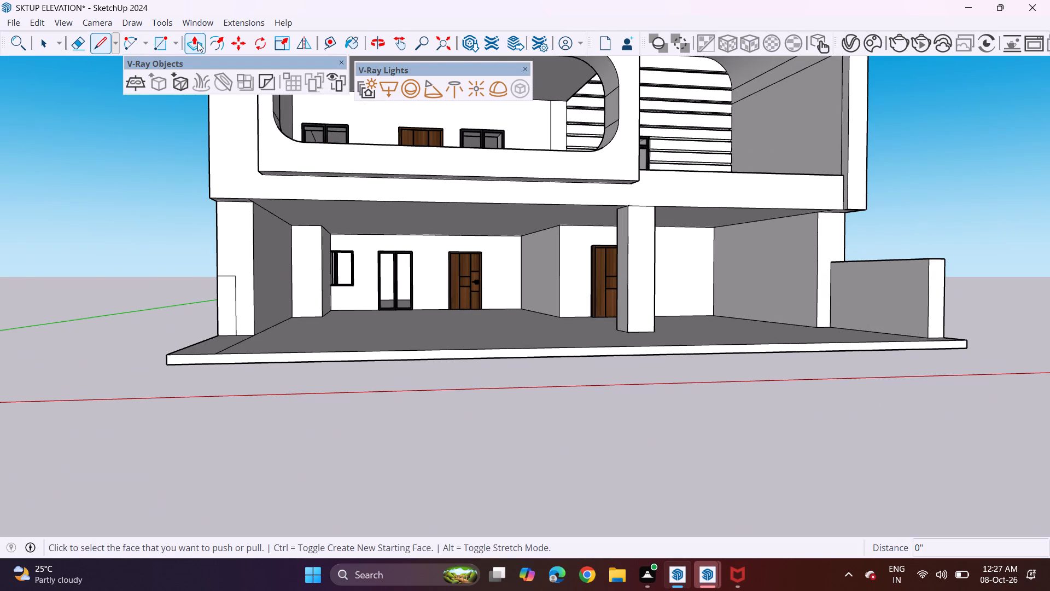
click(222, 298)
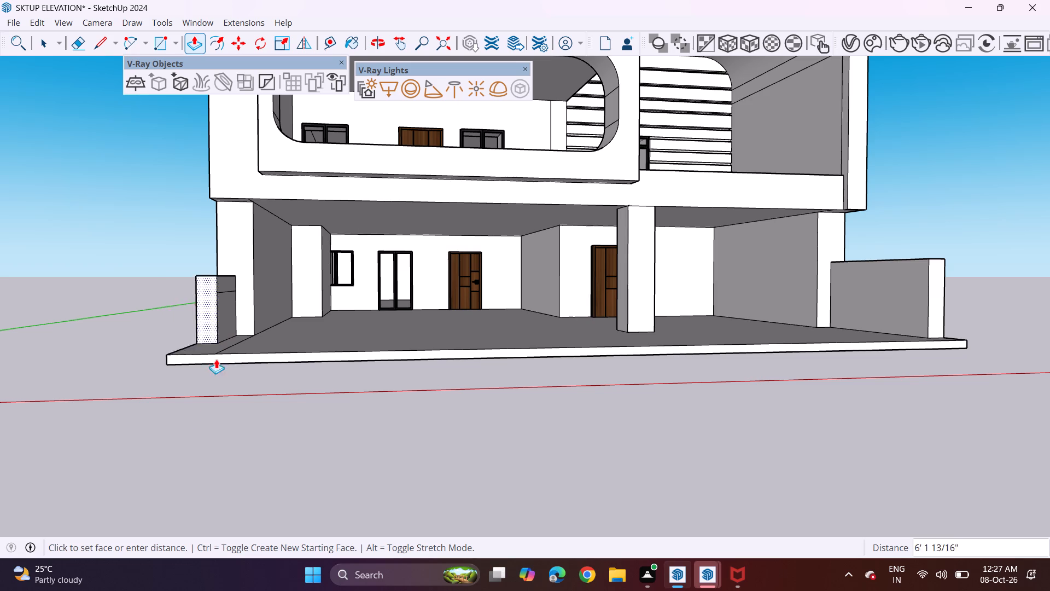
middle_drag(189, 413, 142, 490)
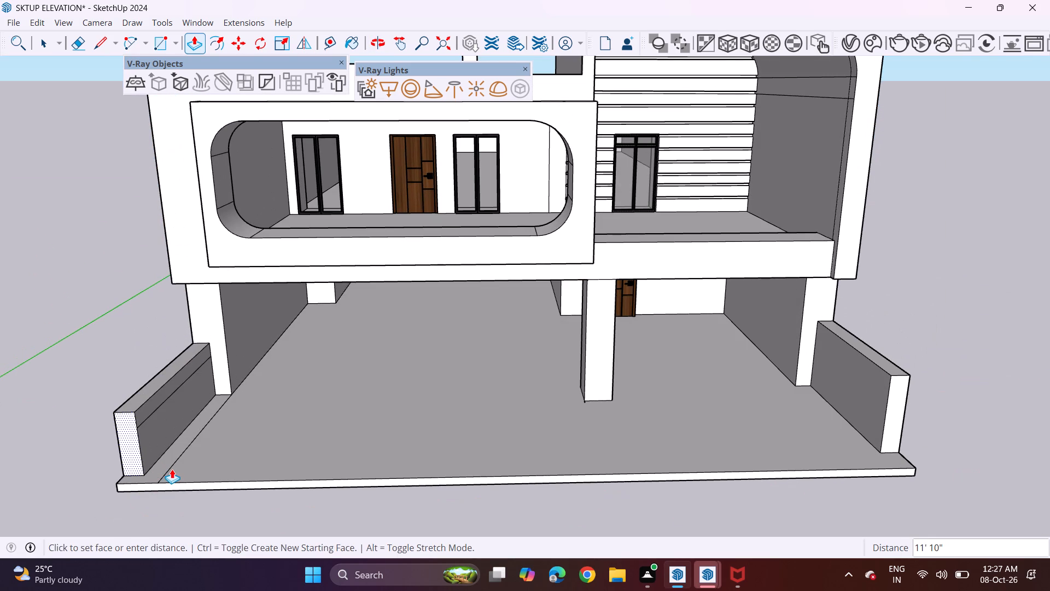
key(7)
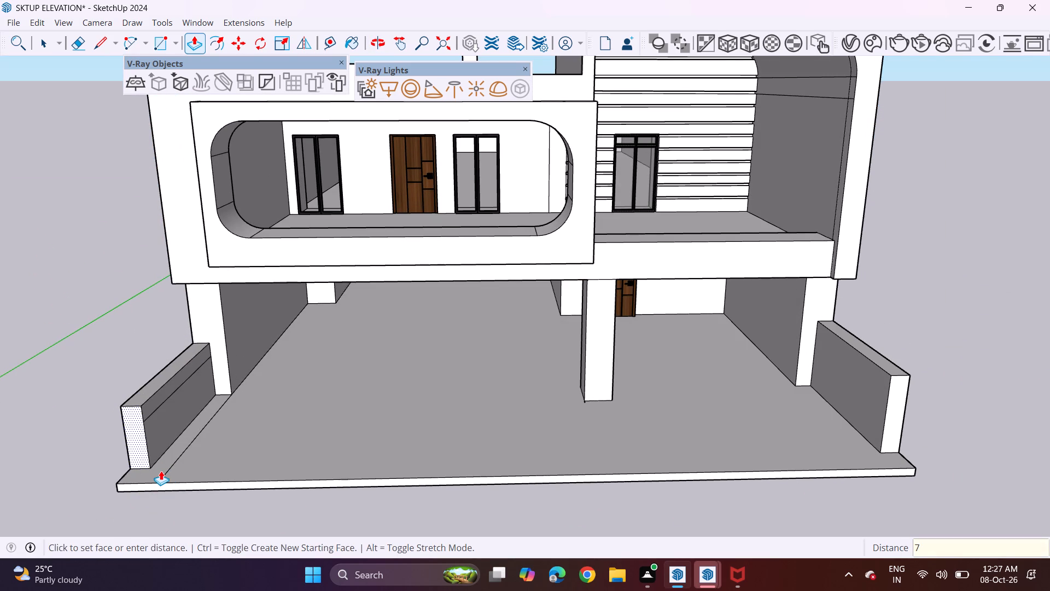
click(161, 471)
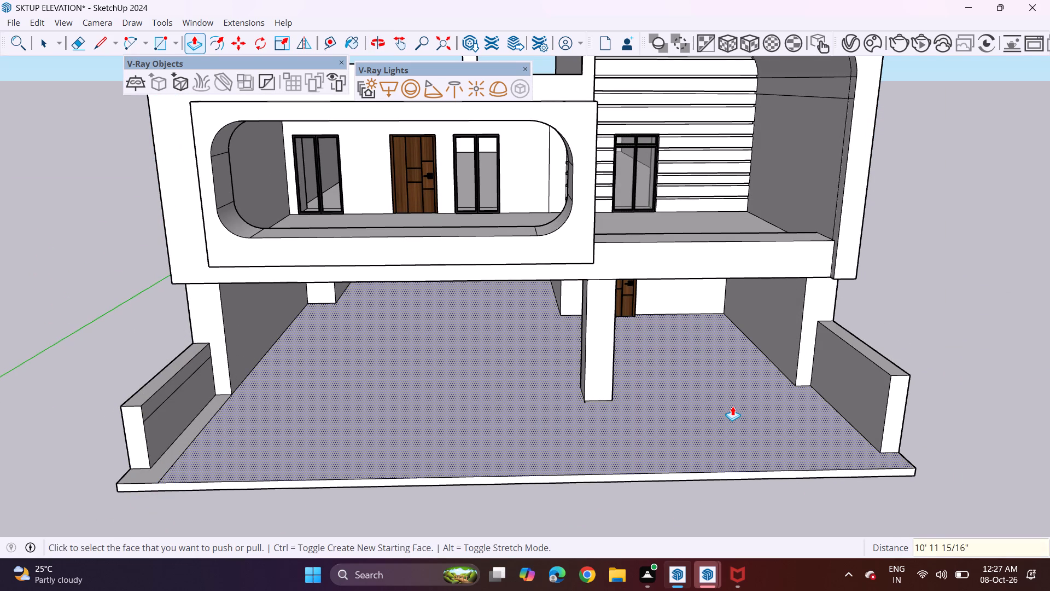
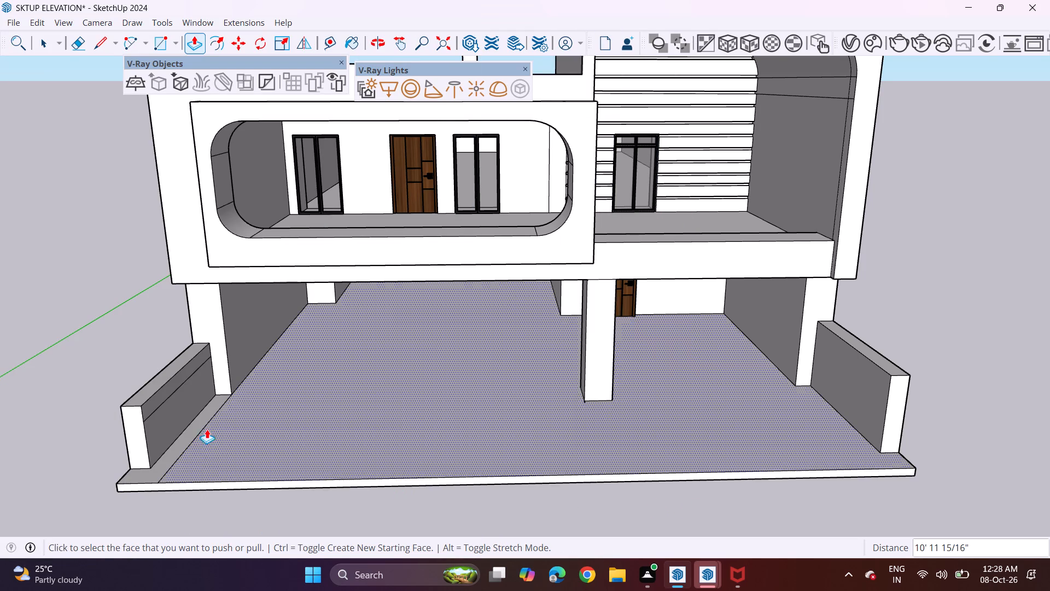
Erase the leftover horizontal edge across the inner face of the left low boundary wall.
middle_drag(207, 441, 223, 379)
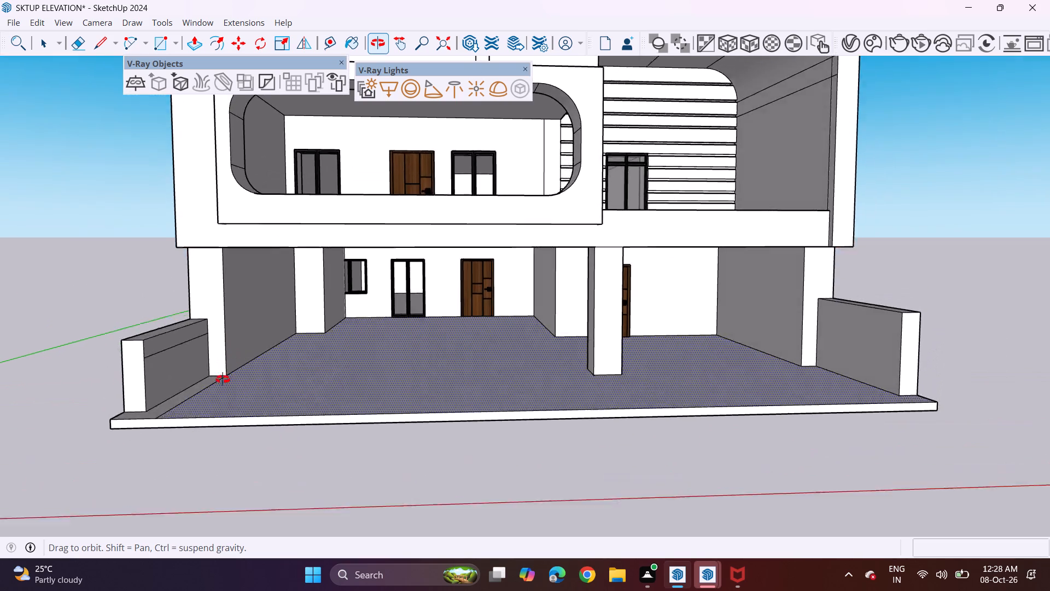
middle_drag(223, 379, 231, 360)
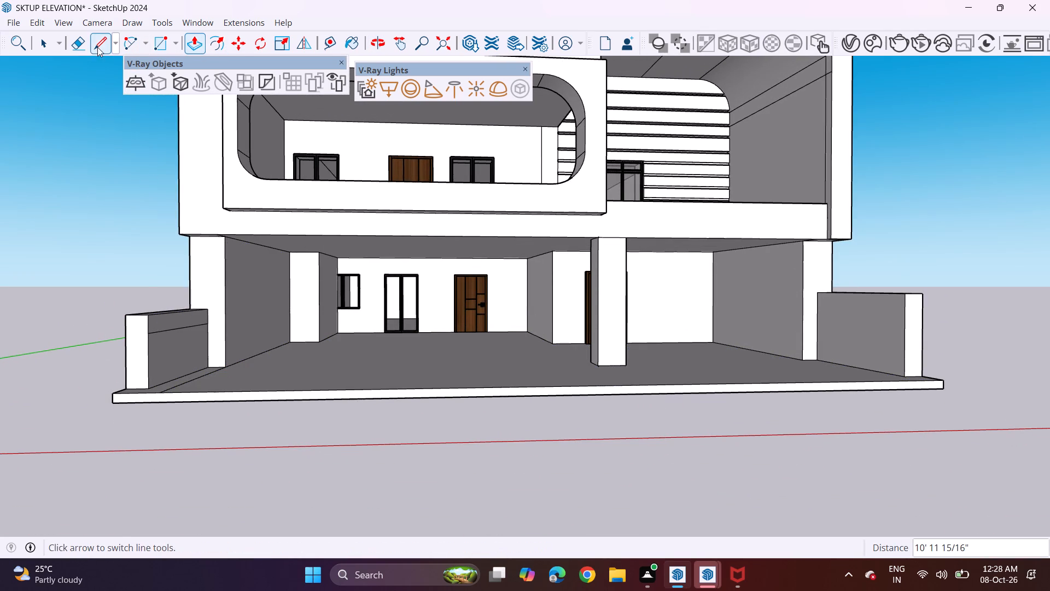
click(78, 43)
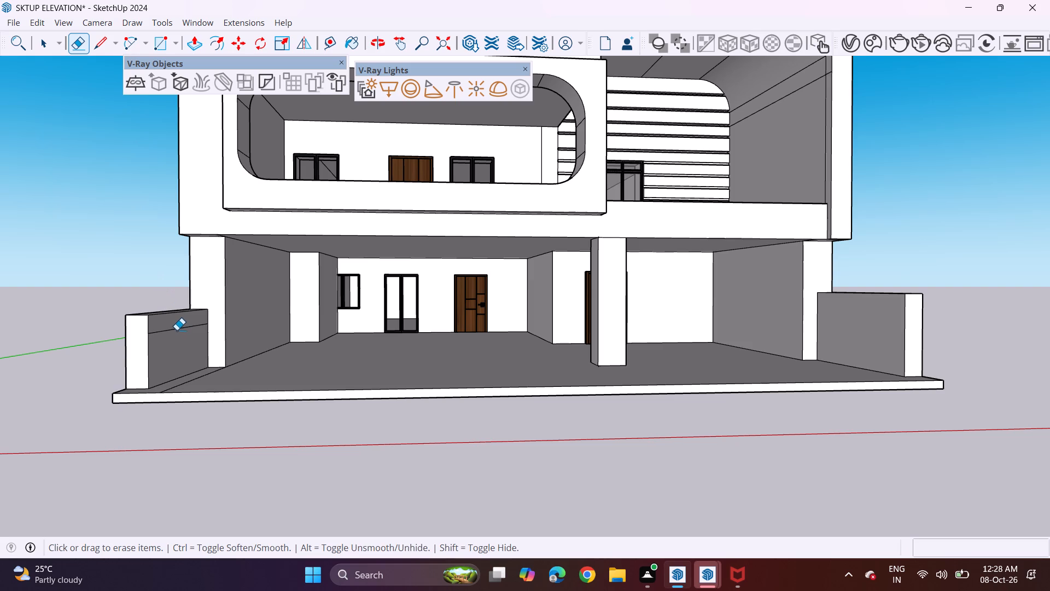
click(177, 330)
Draw a tangent arc of about 2' 6 9/16" radius across the top front corner of the right boundary wall's outer face.
middle_drag(942, 345, 475, 360)
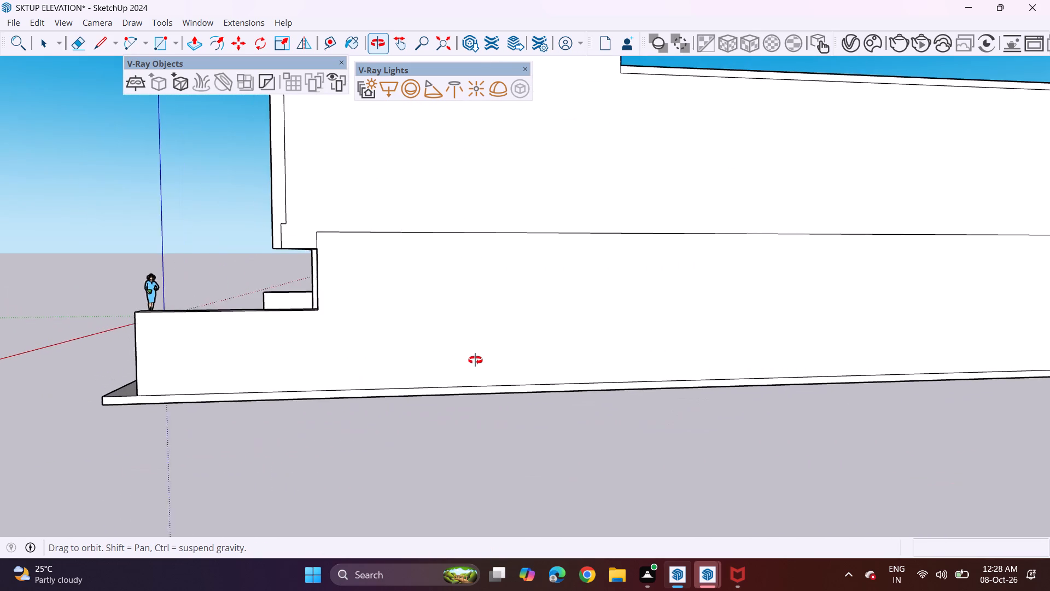
middle_drag(475, 360, 481, 360)
click(99, 44)
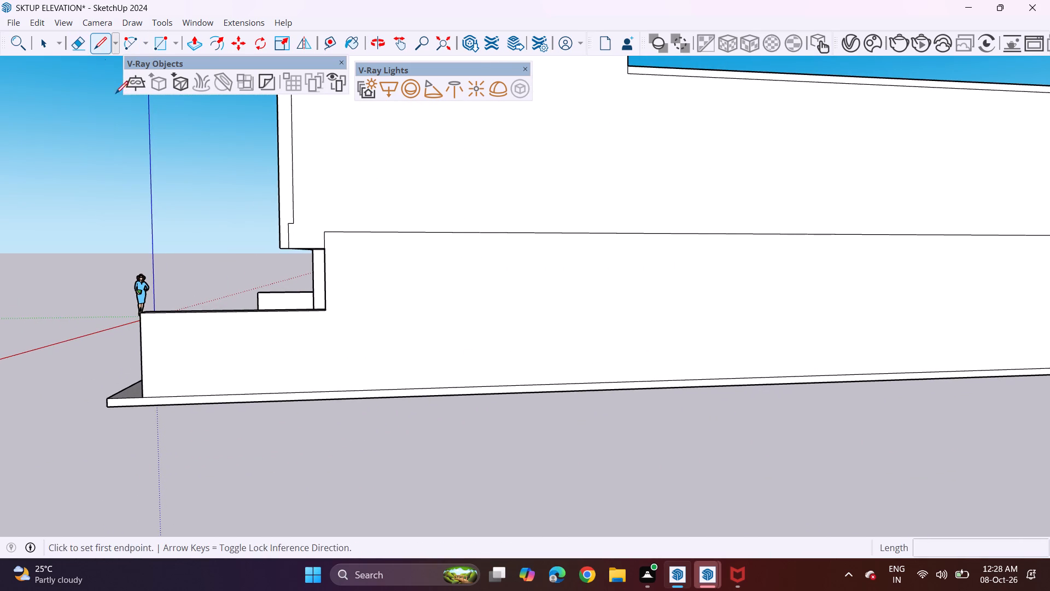
click(135, 52)
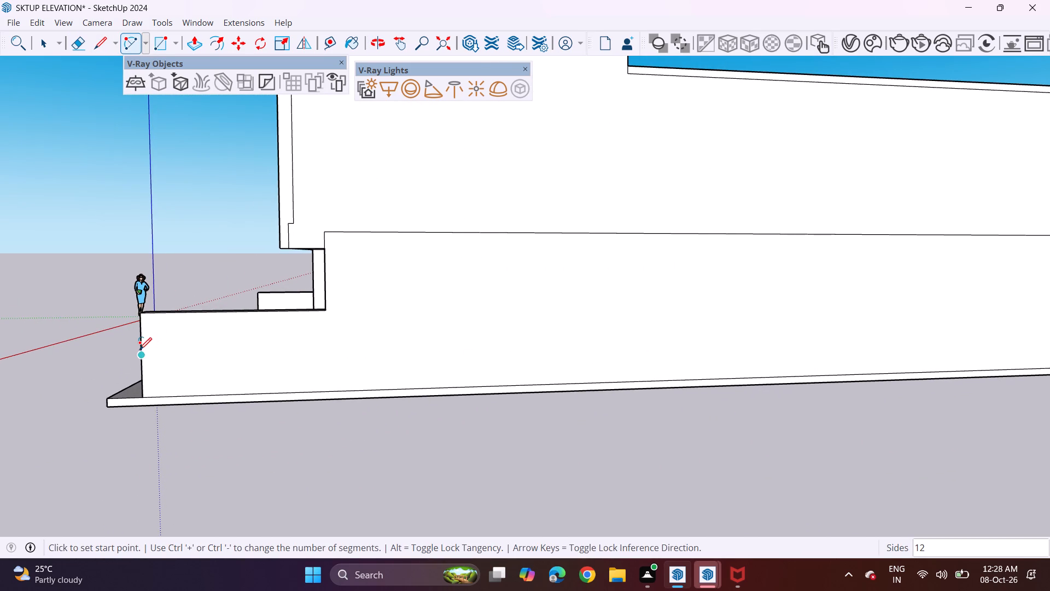
click(141, 338)
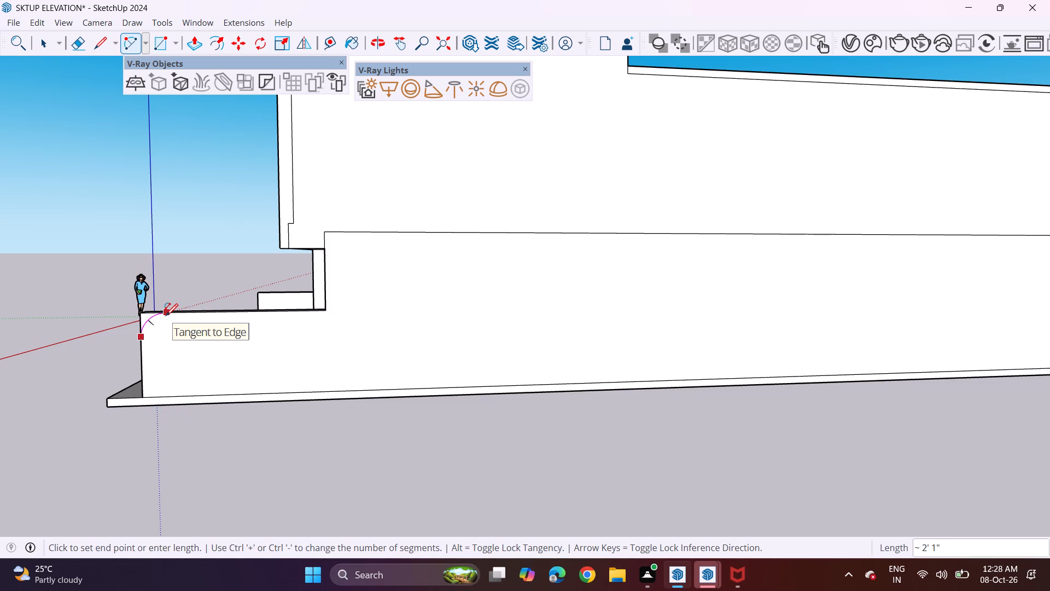
key(Escape)
click(122, 49)
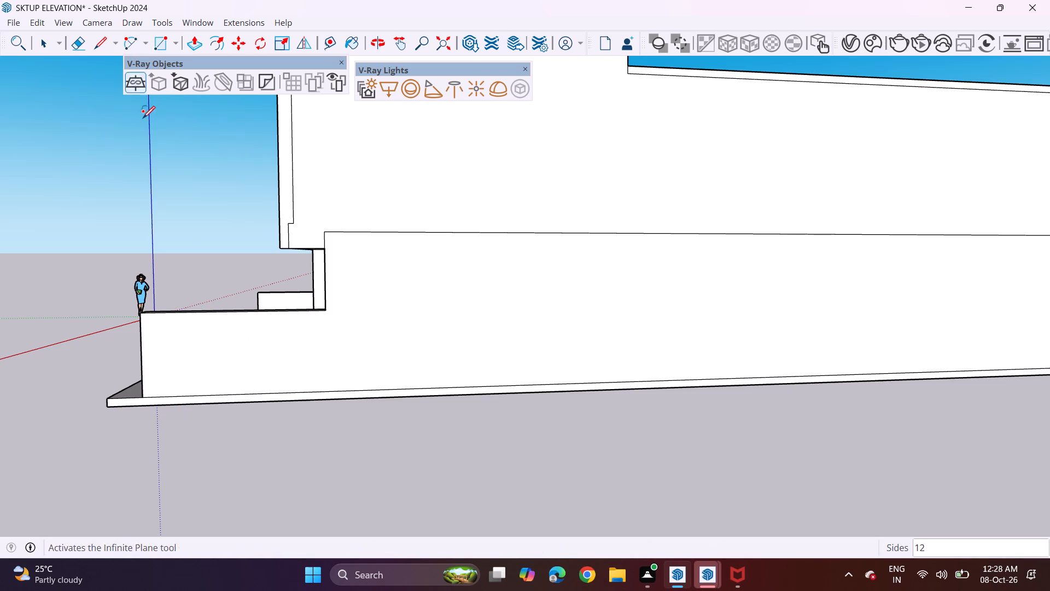
click(143, 356)
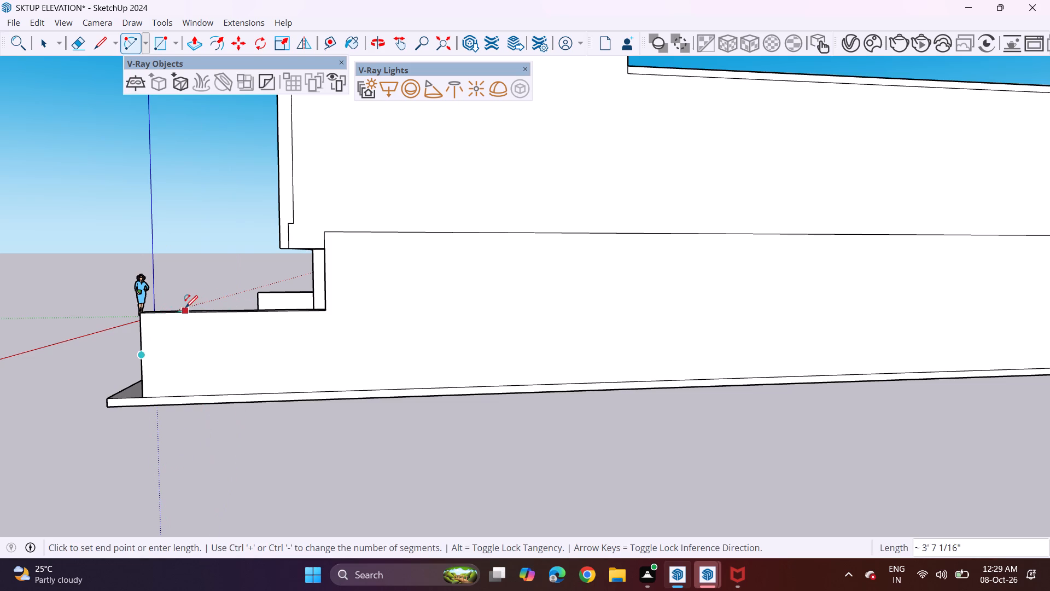
click(180, 314)
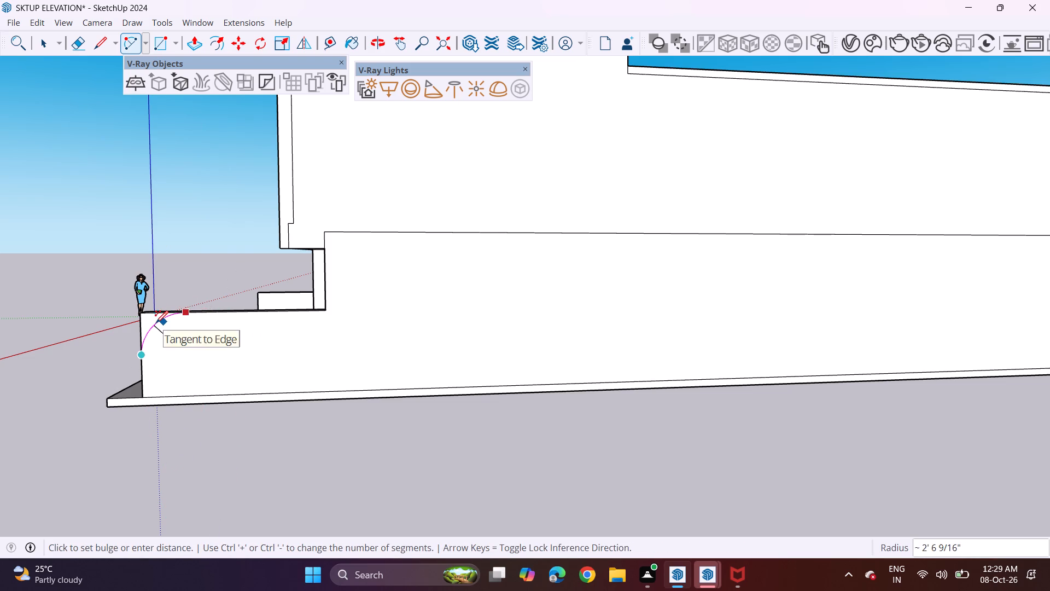
click(156, 323)
Push/Pull the corner piece outside the arc back about 1' 1 15/16" through the right boundary wall, cutting its top front corner round.
middle_drag(157, 305, 269, 329)
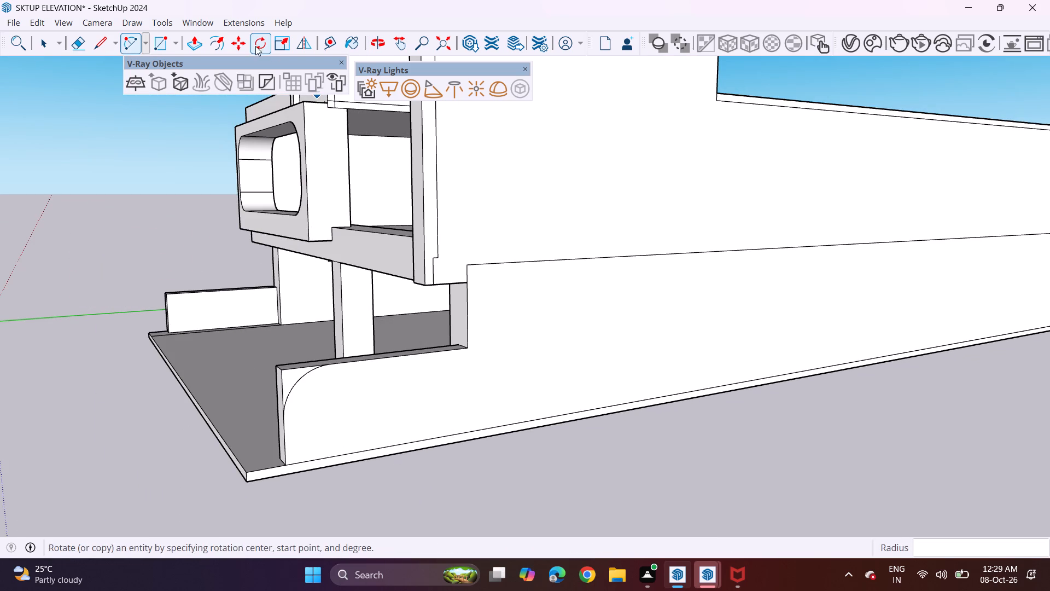
click(196, 45)
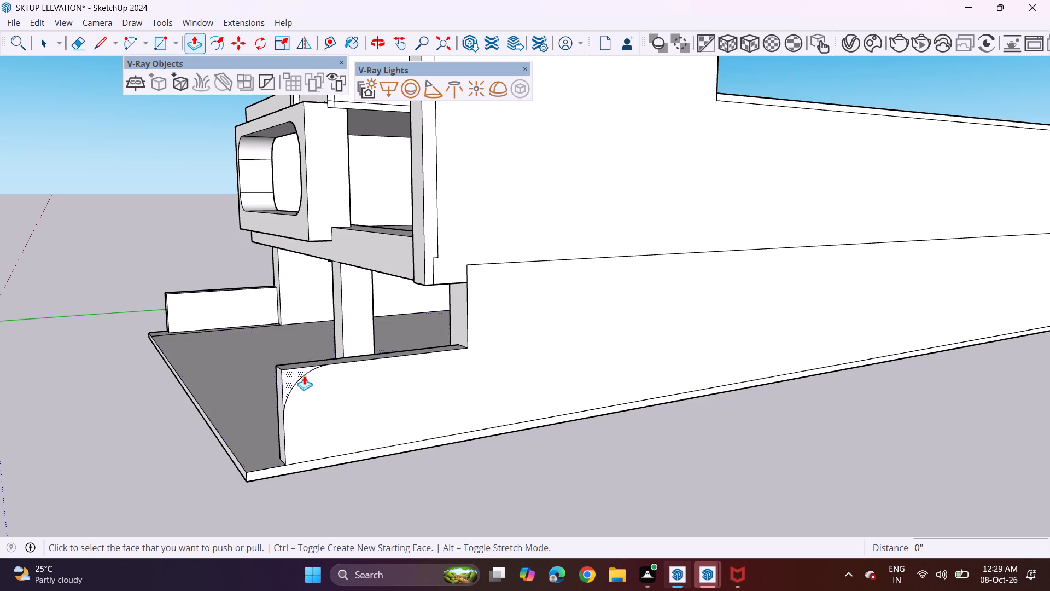
click(291, 382)
click(265, 374)
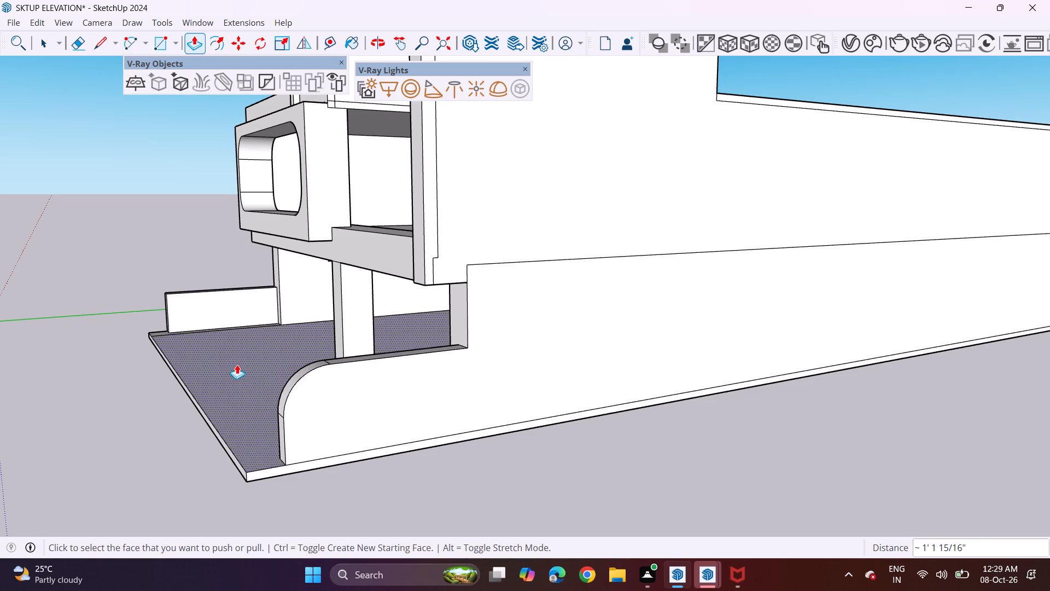
Outline a strip on the slab's top along its front edge, 1' deep and about 22' 3/4" long, reaching the right side edge.
middle_drag(236, 363, 443, 353)
scroll(498, 356, down, 3)
middle_drag(487, 364, 511, 362)
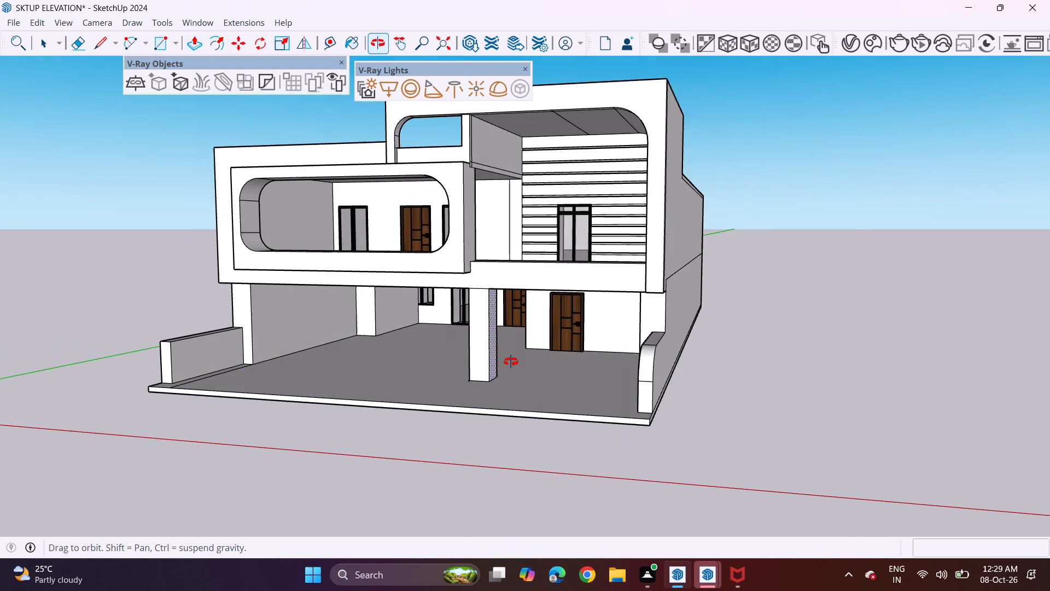
middle_drag(511, 362, 544, 349)
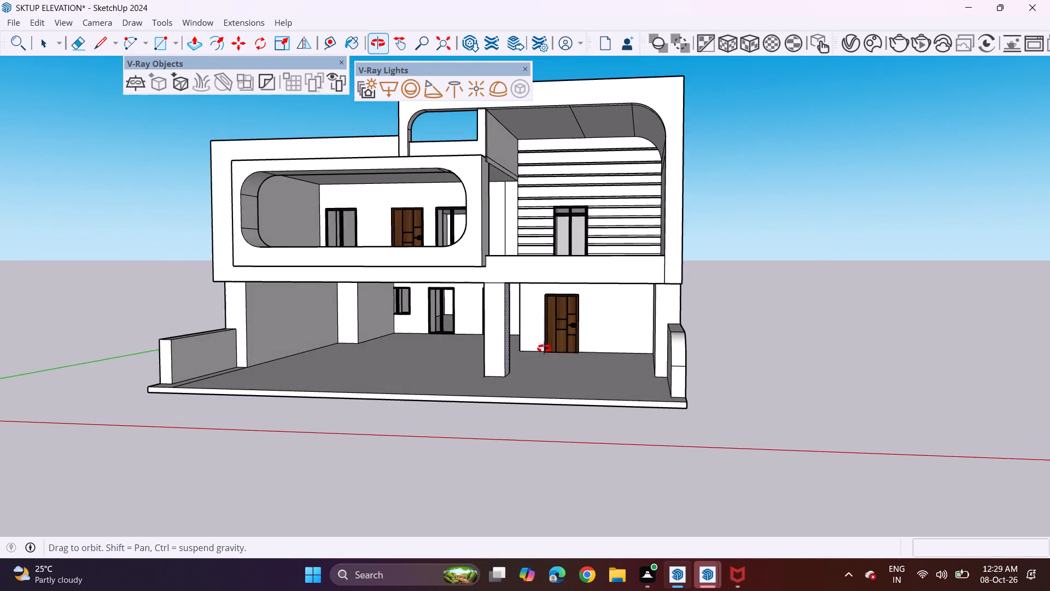
middle_drag(544, 349, 569, 366)
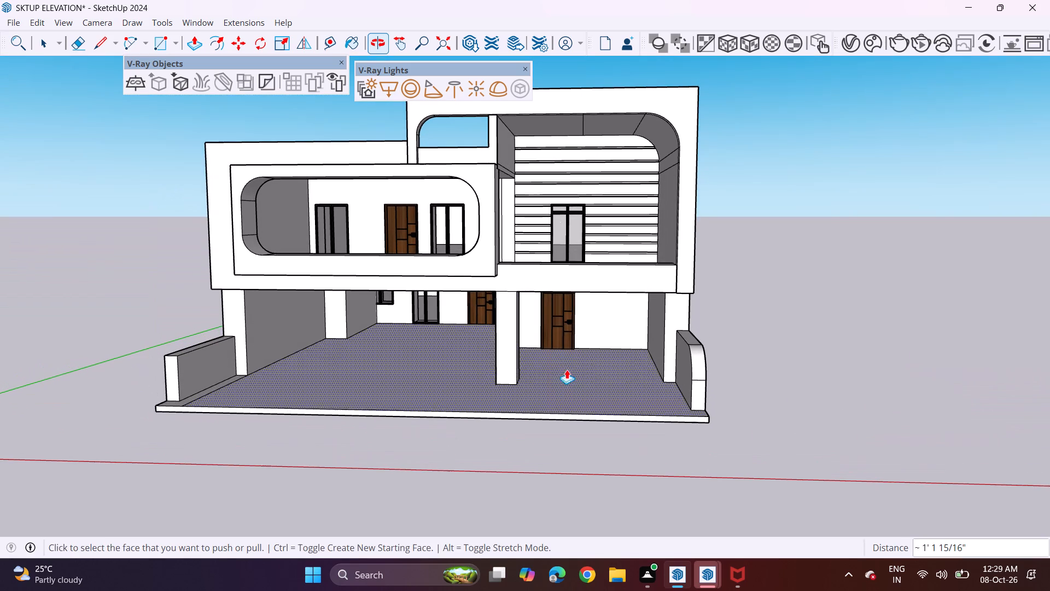
click(102, 43)
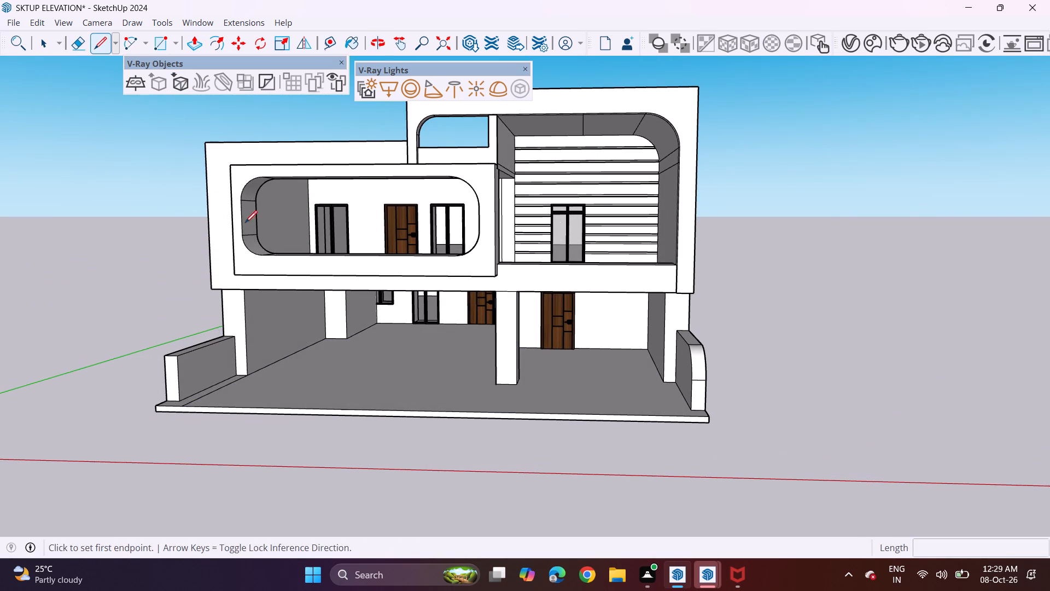
middle_drag(333, 289, 337, 341)
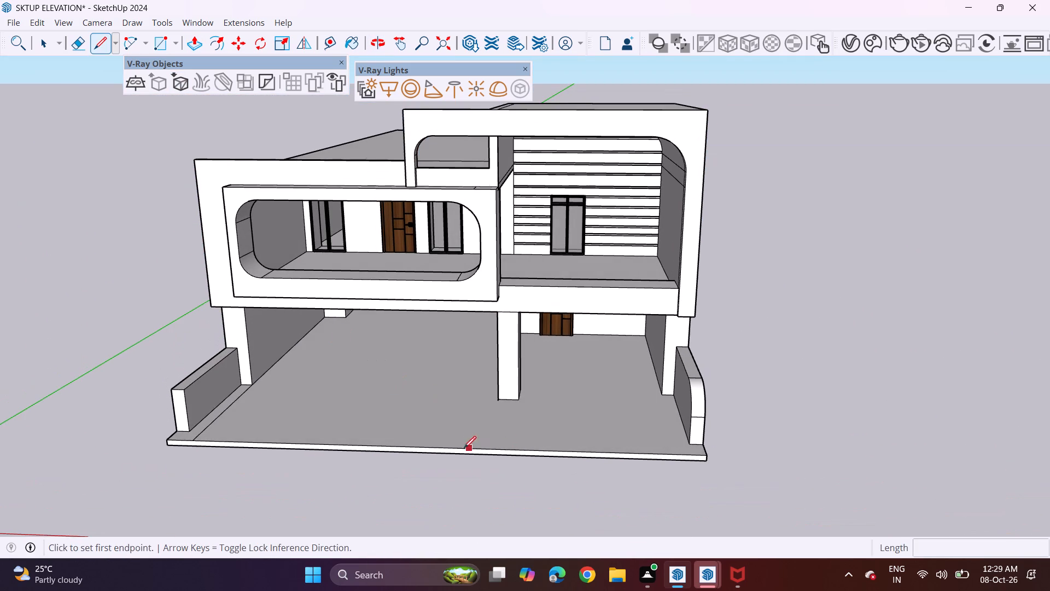
click(440, 448)
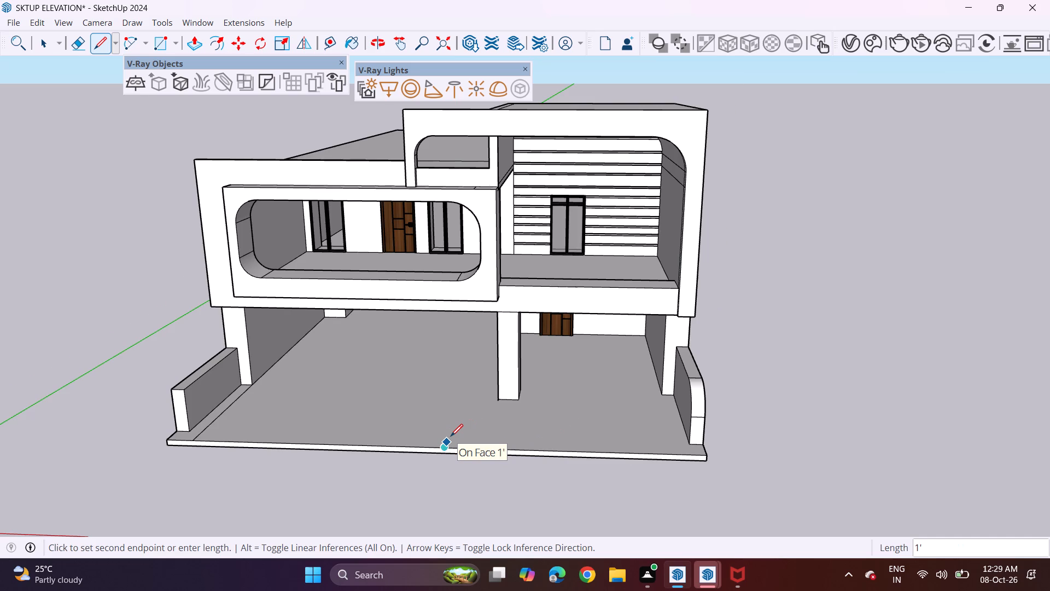
scroll(451, 436, up, 5)
click(449, 440)
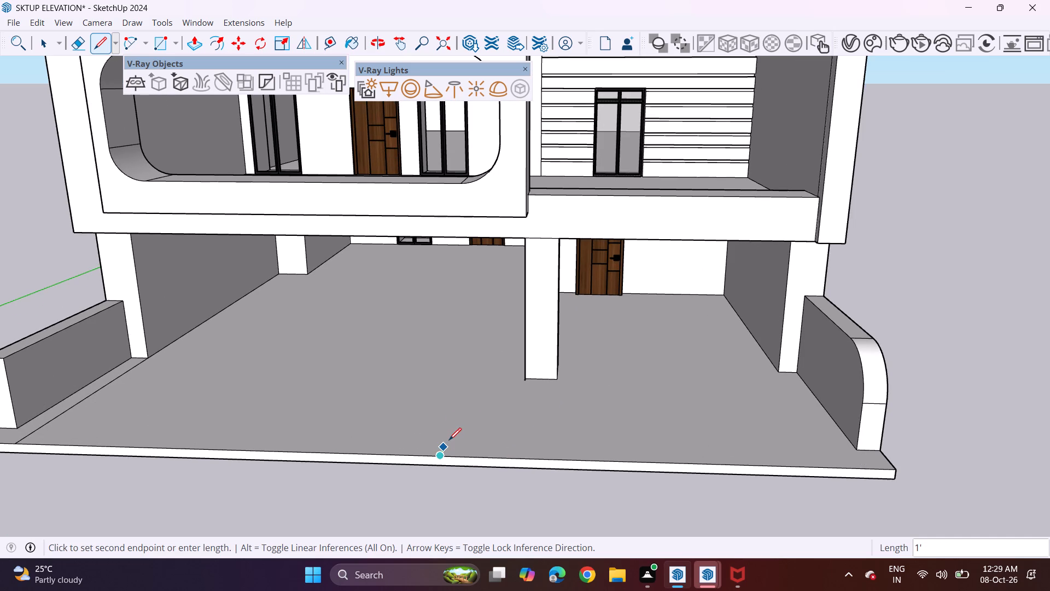
click(890, 461)
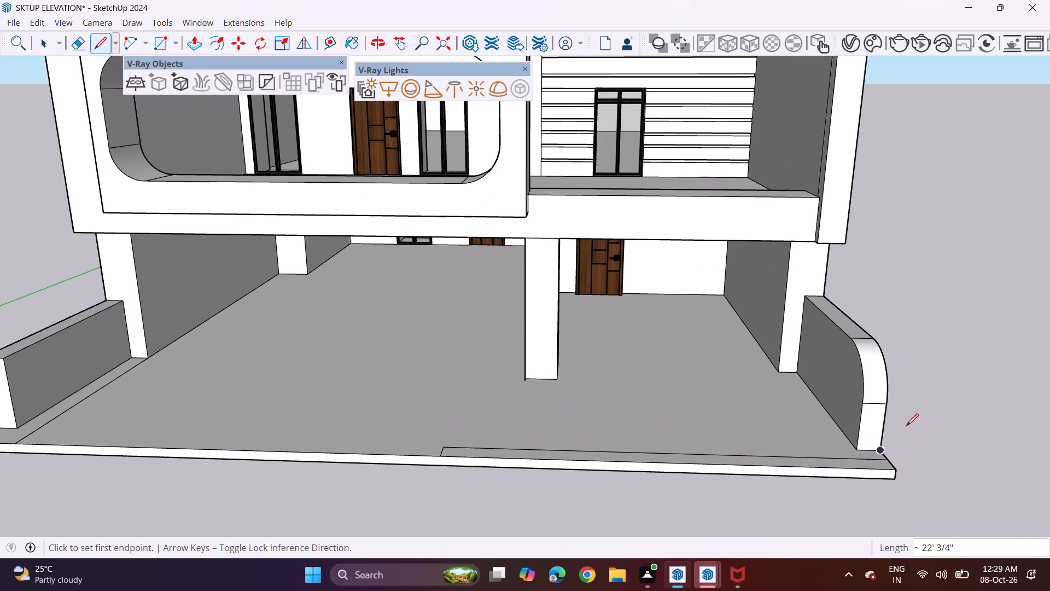
key(space)
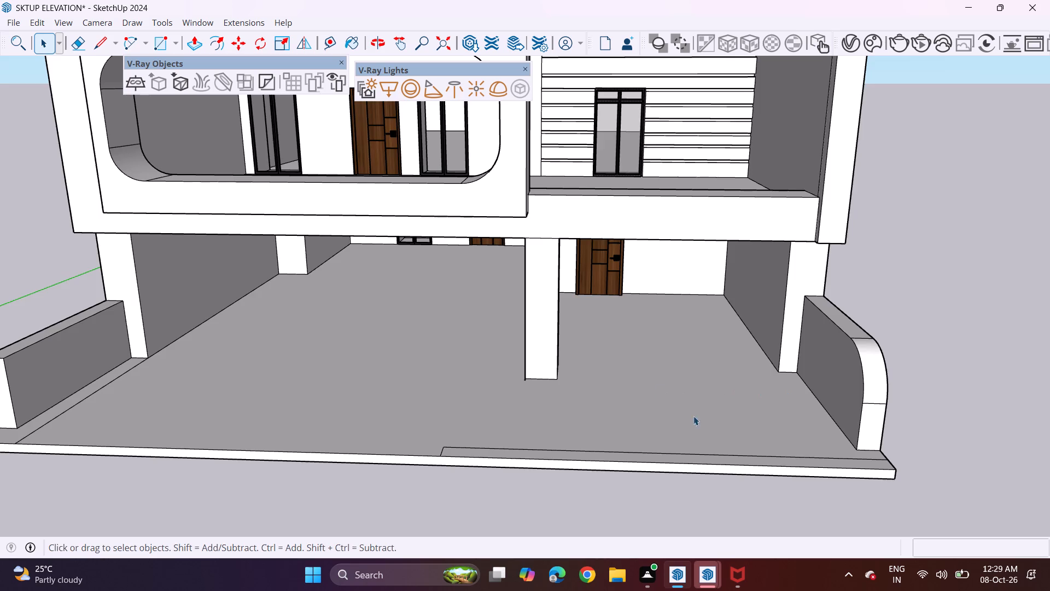
Push/Pull the narrow strip outlined along the slab's front edge.
middle_drag(703, 412, 575, 380)
click(202, 39)
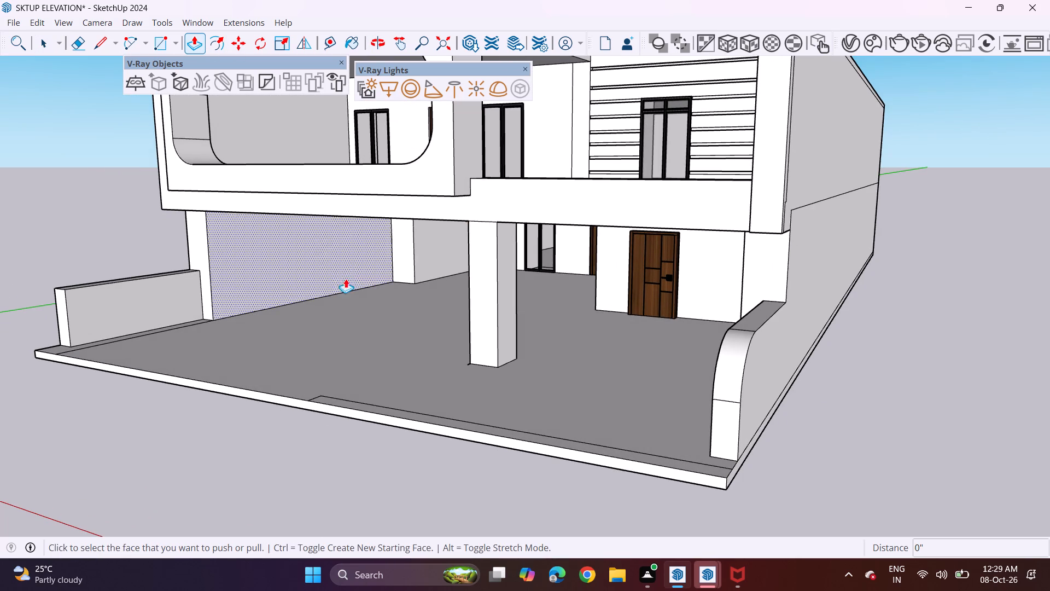
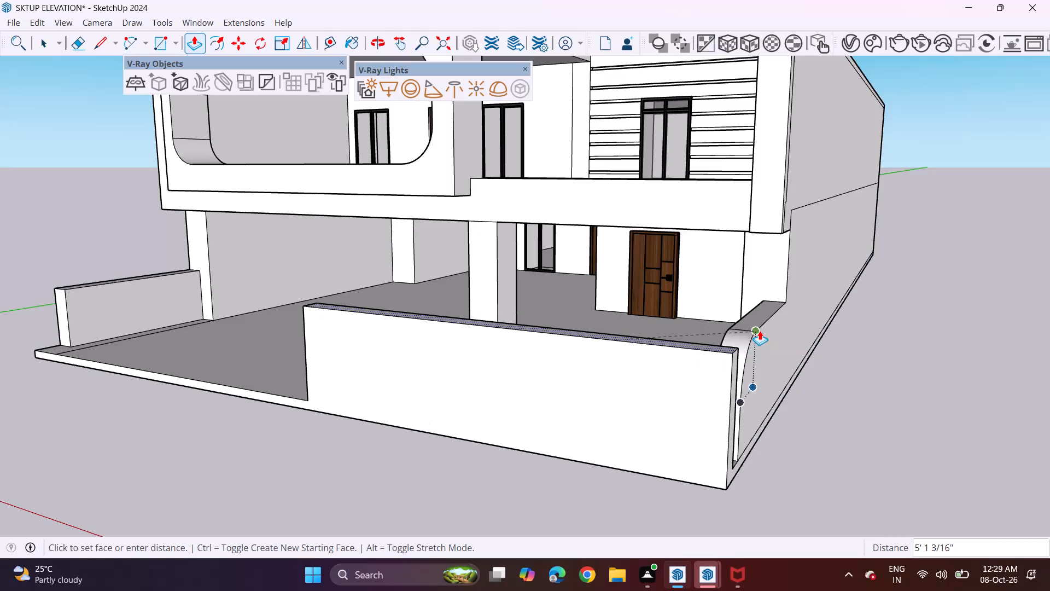
Draw tangent arcs across the front wall face's top corners, about 2' 6 5/8" radius on the left and 2' 9 5/8" on the right.
middle_drag(505, 430, 610, 380)
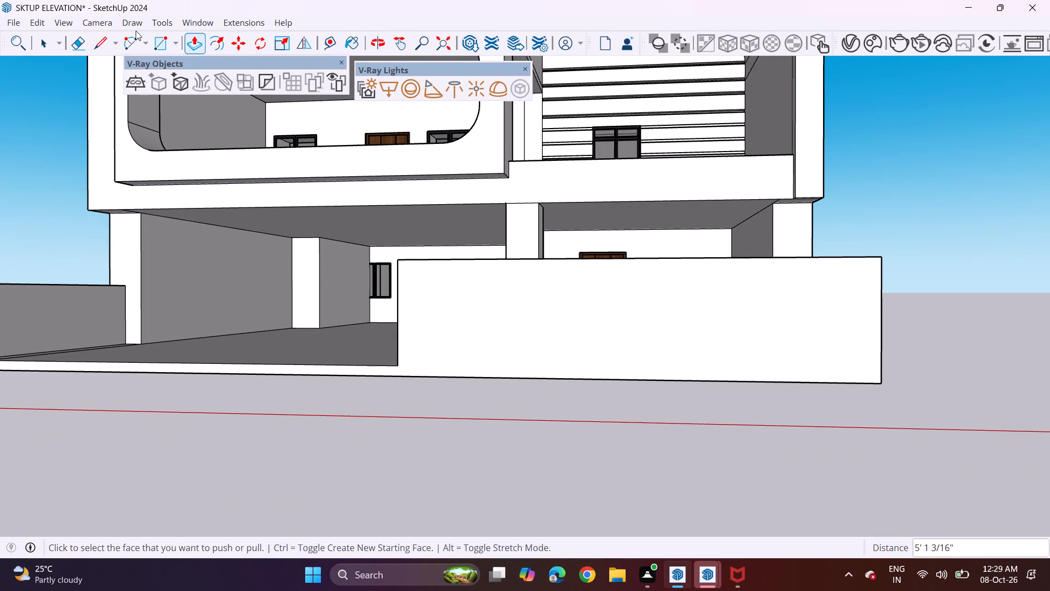
click(132, 39)
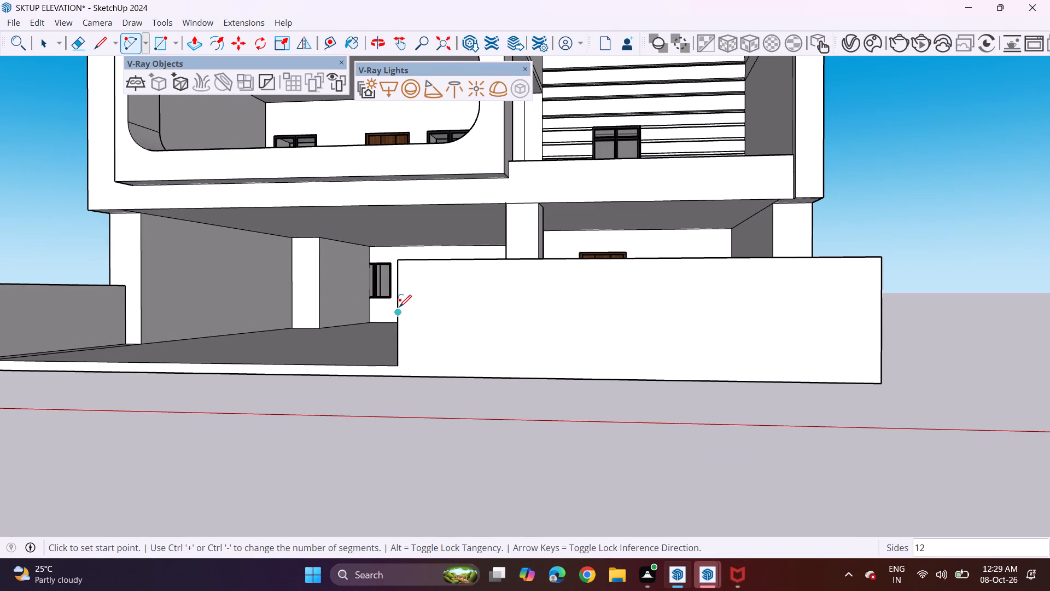
click(399, 307)
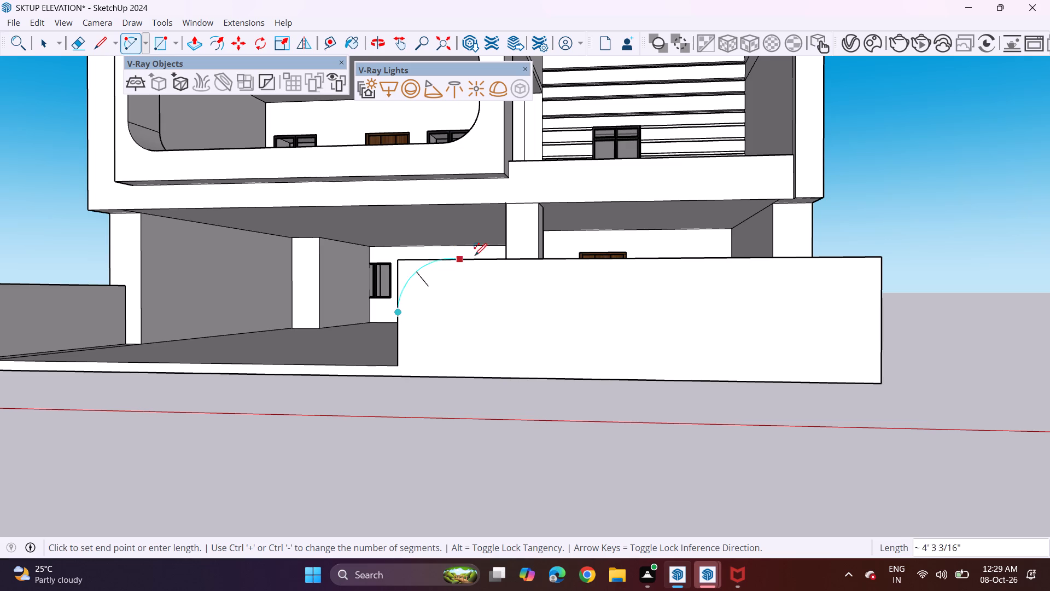
click(451, 261)
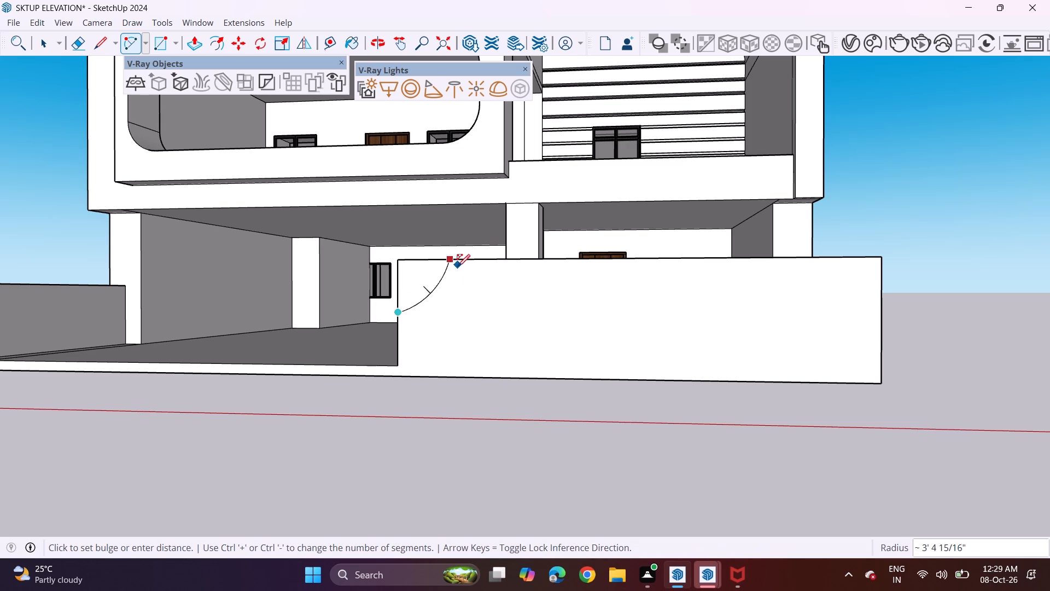
click(419, 269)
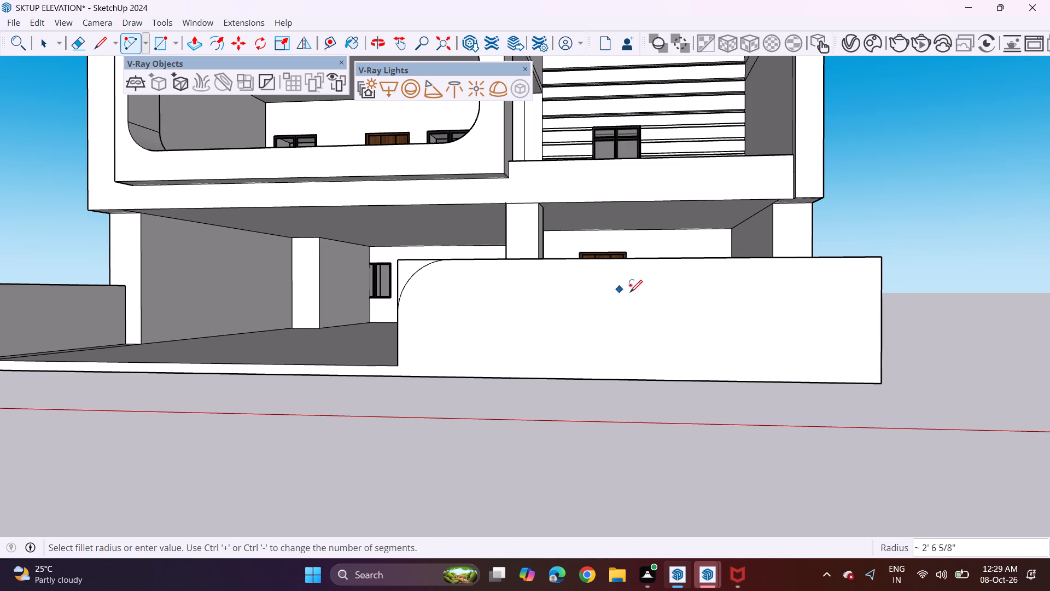
click(884, 320)
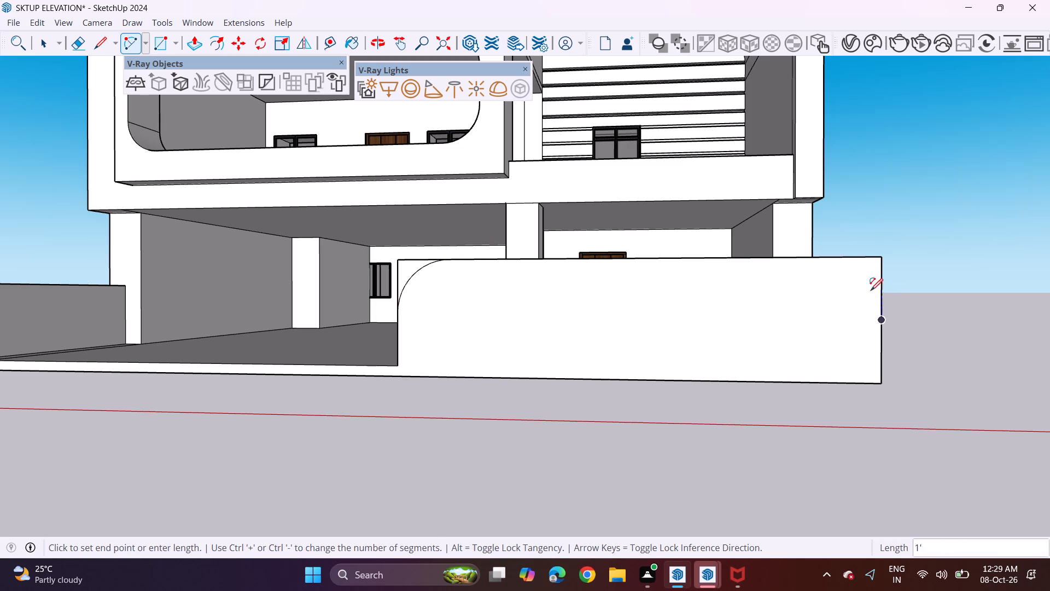
click(818, 259)
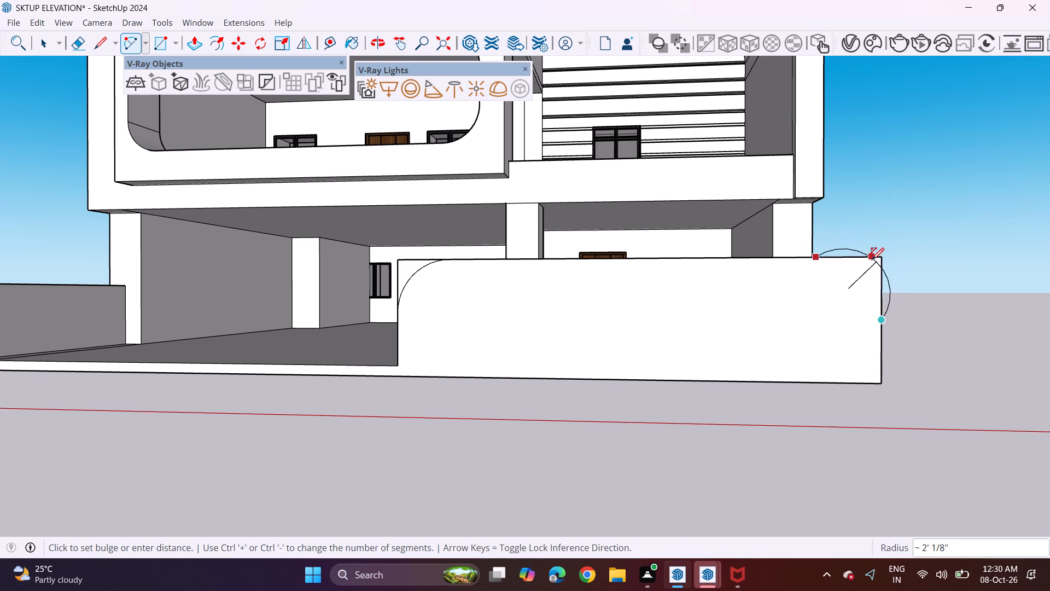
click(859, 269)
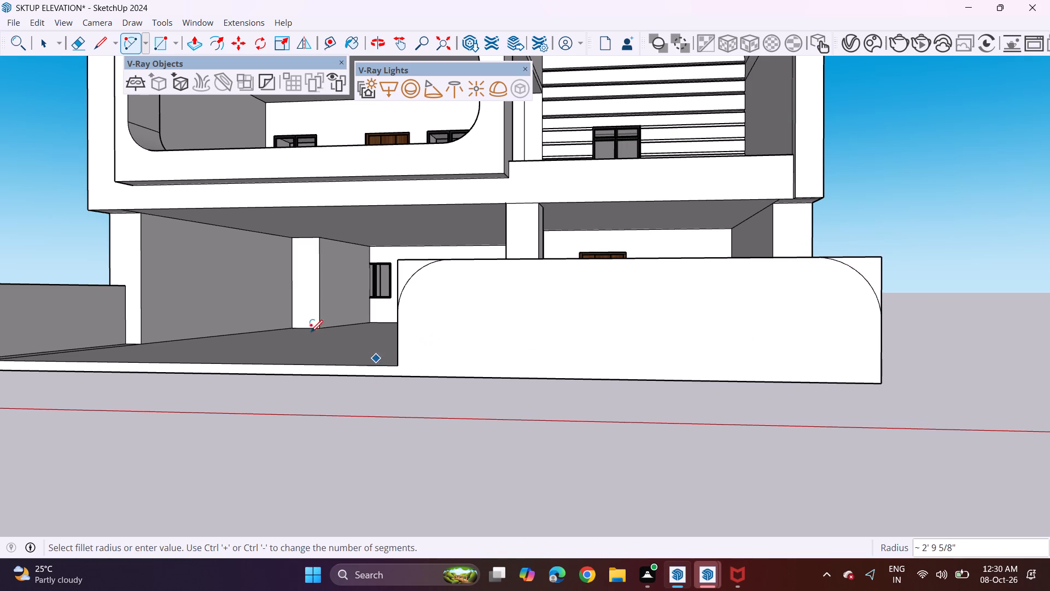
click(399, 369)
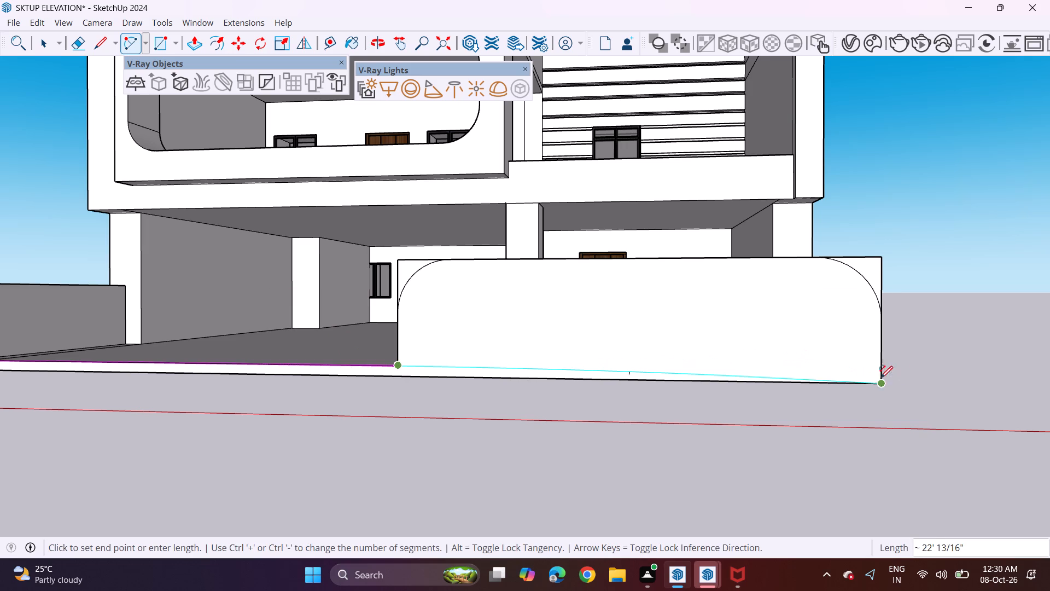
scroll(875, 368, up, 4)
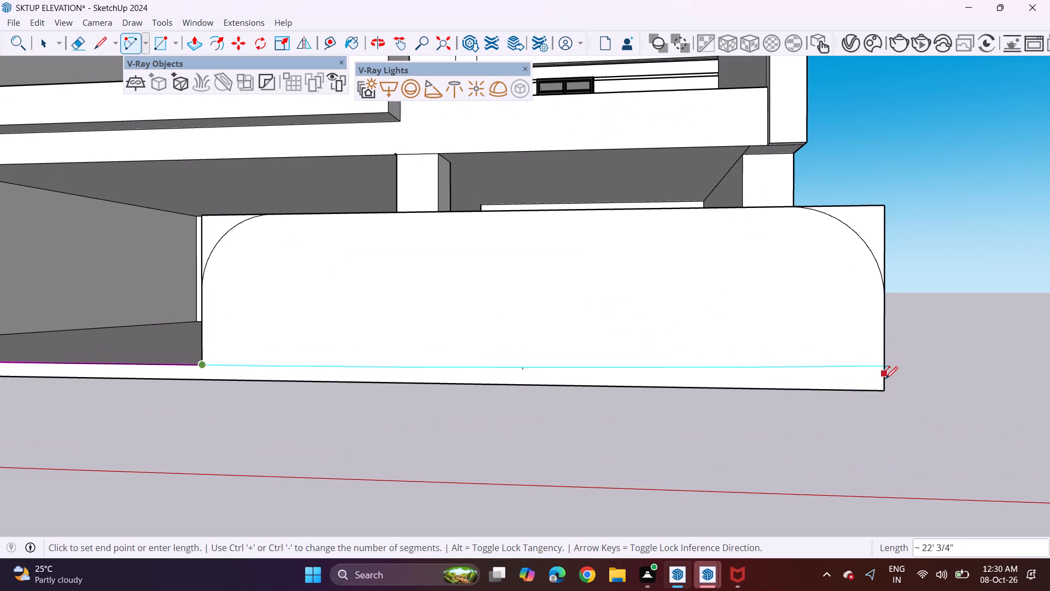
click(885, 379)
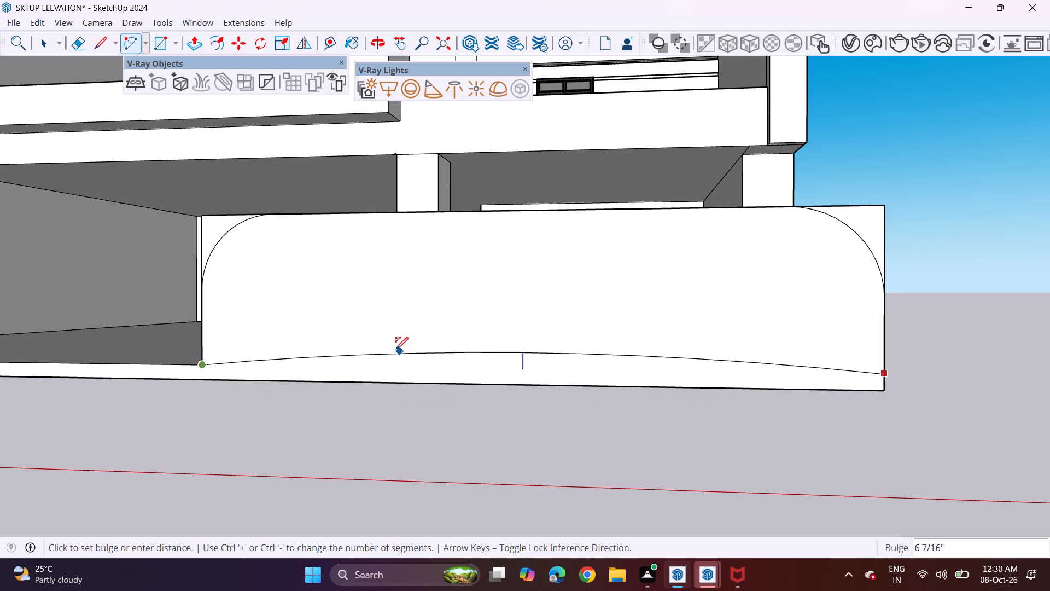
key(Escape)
Draw a line about 22' 3/4" long across the front wall's face at slab-top level, from the slab's top edge to the right end.
click(104, 48)
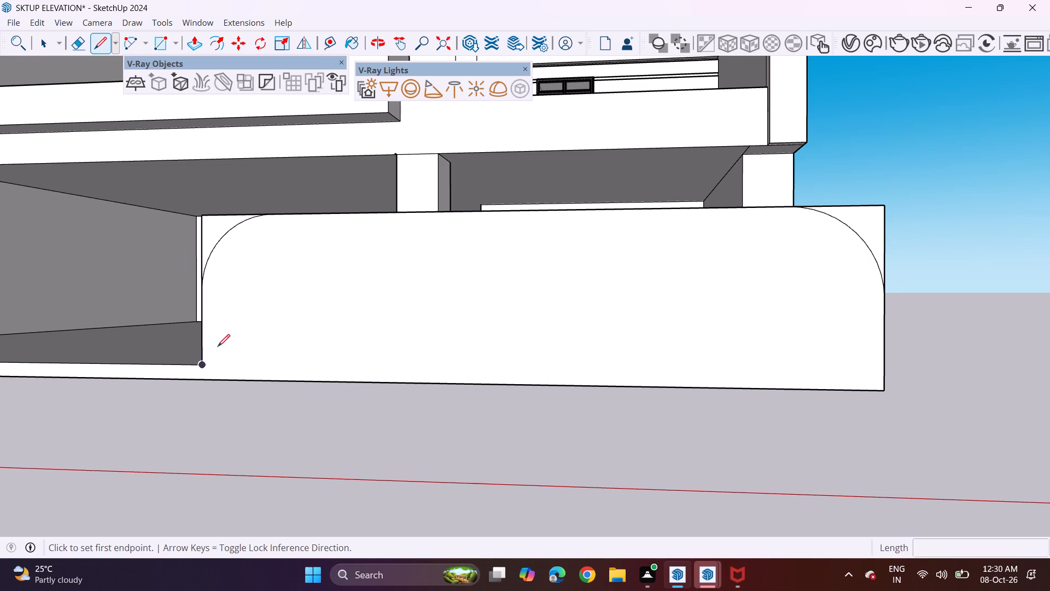
click(210, 364)
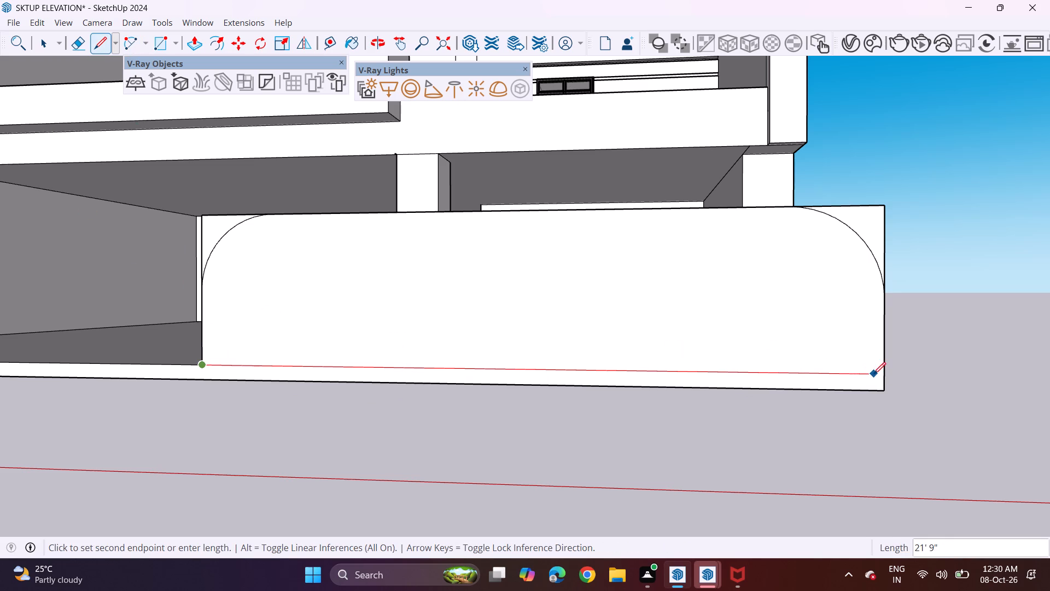
click(890, 380)
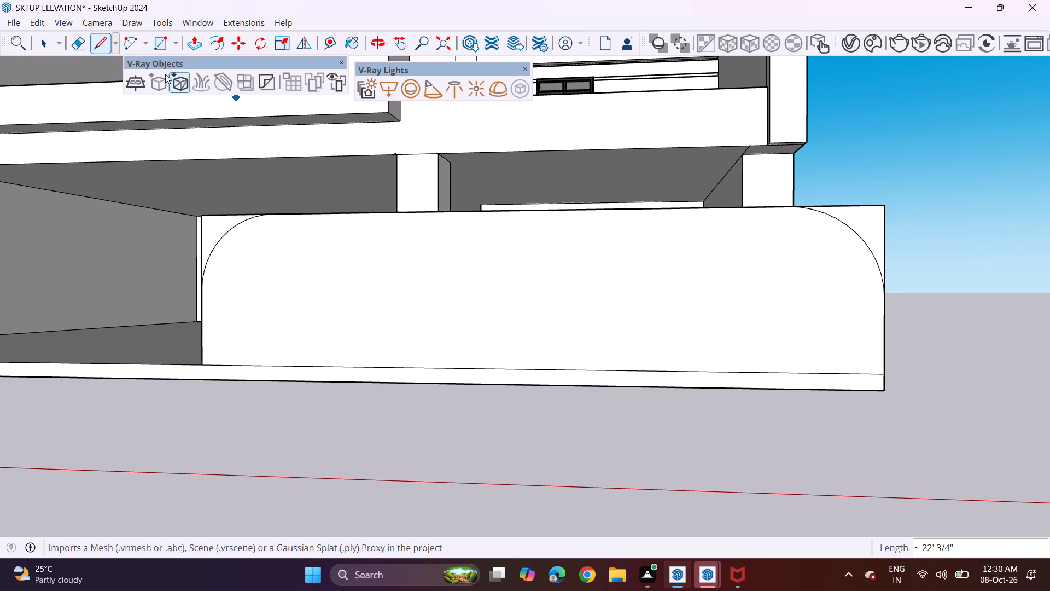
Offset the outline of the front wall's round-cornered face inward by about 7 1/8".
click(206, 44)
click(239, 234)
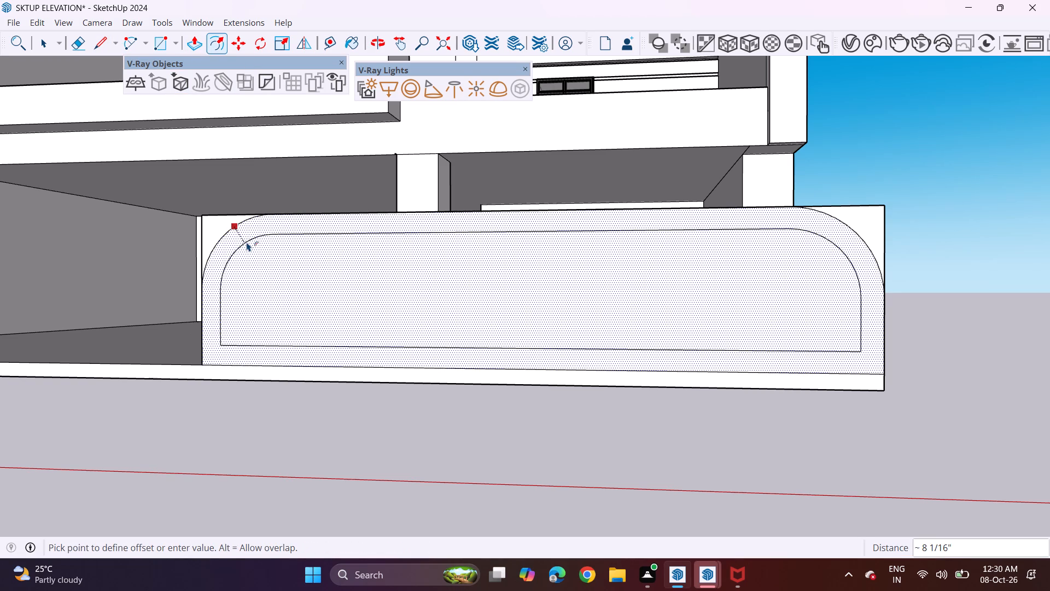
click(246, 240)
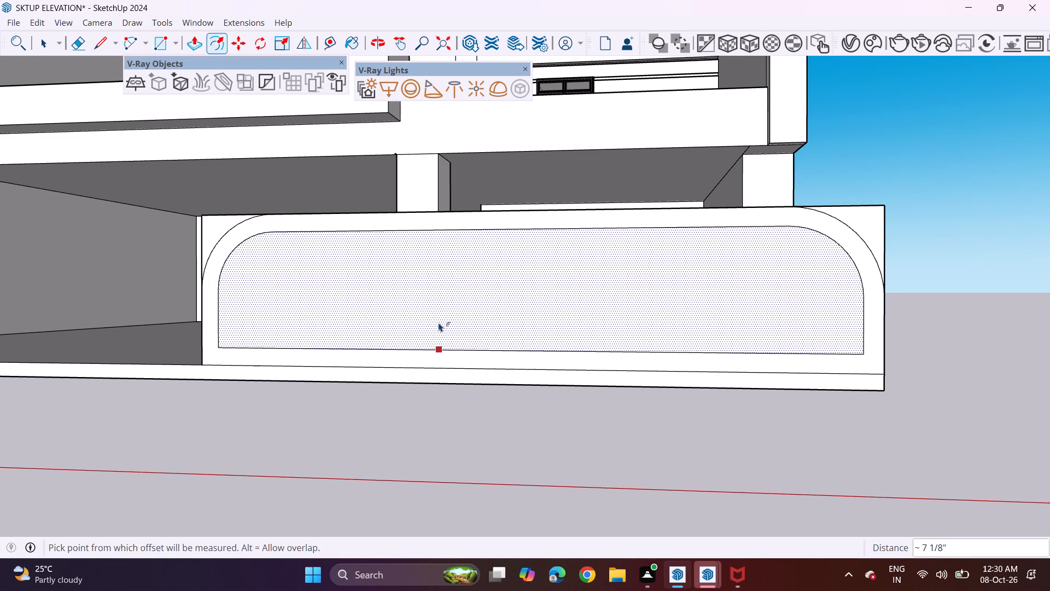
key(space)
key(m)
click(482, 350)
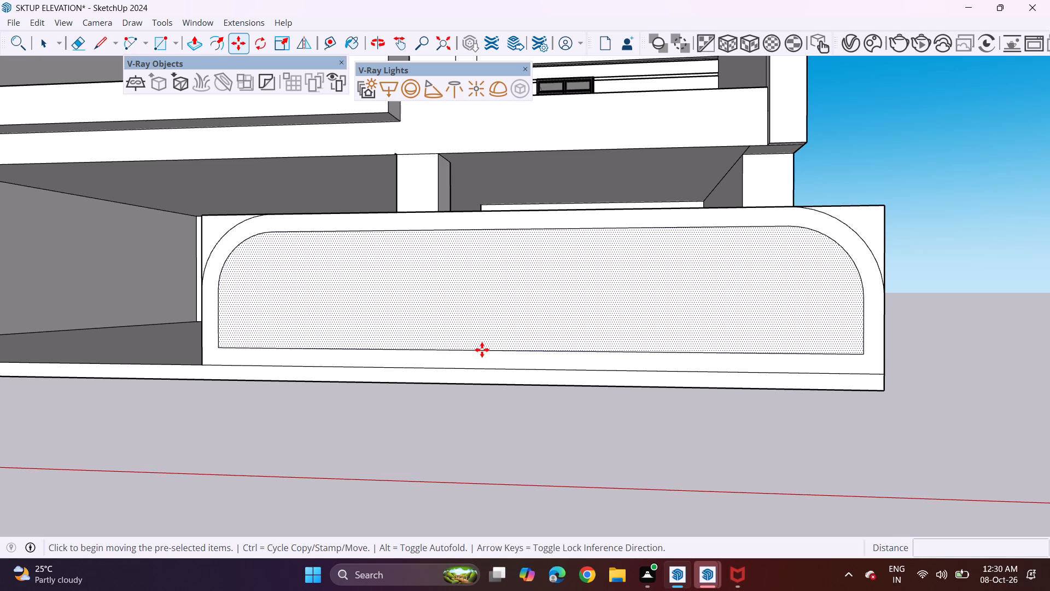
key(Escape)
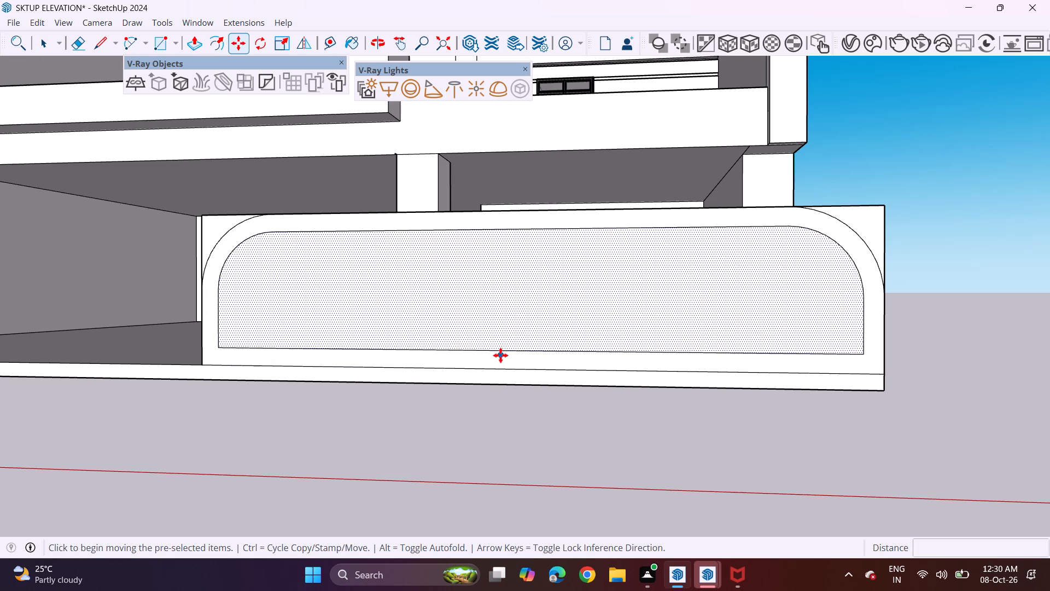
Move the bottom edge of the inner offset outline down about 7 1/8" onto the slab-level line.
key(space)
click(504, 351)
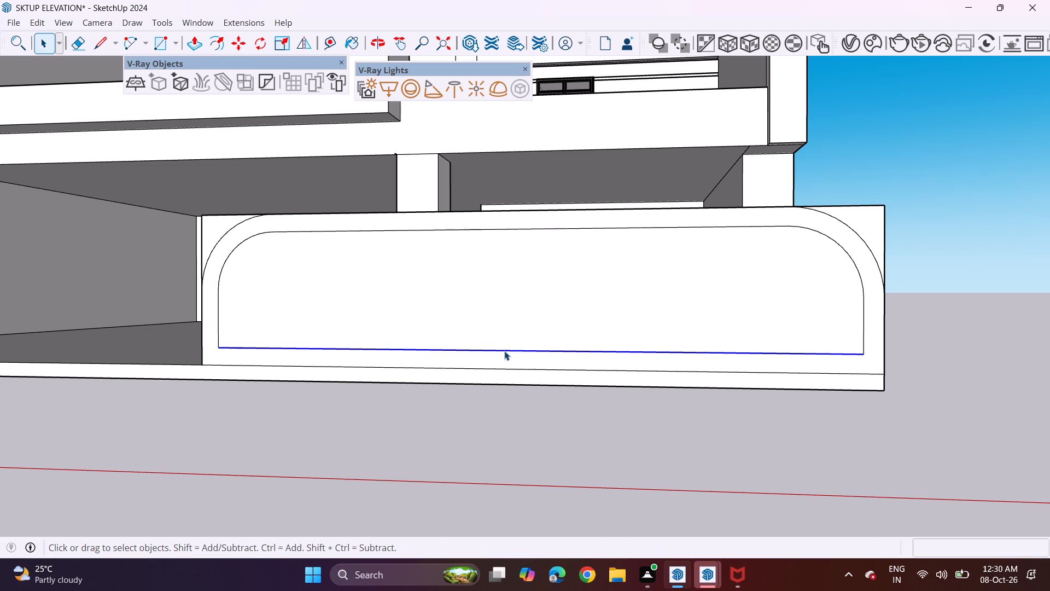
key(m)
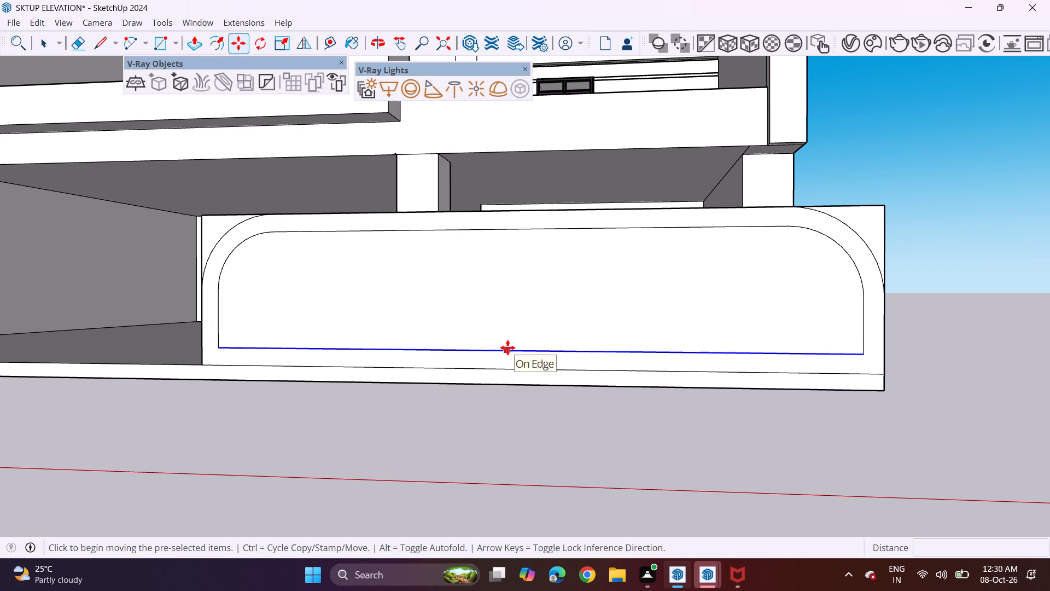
click(508, 351)
click(508, 370)
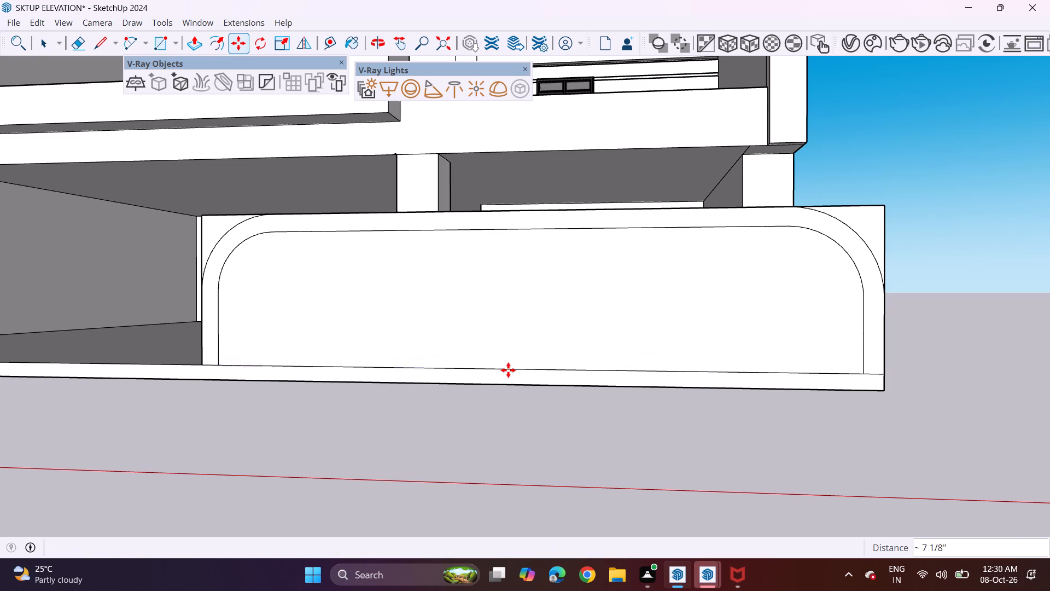
Draw a vertical line about 3' 3 9/16" long from the inner outline's left arc down to the slab-level line.
middle_drag(296, 293, 347, 311)
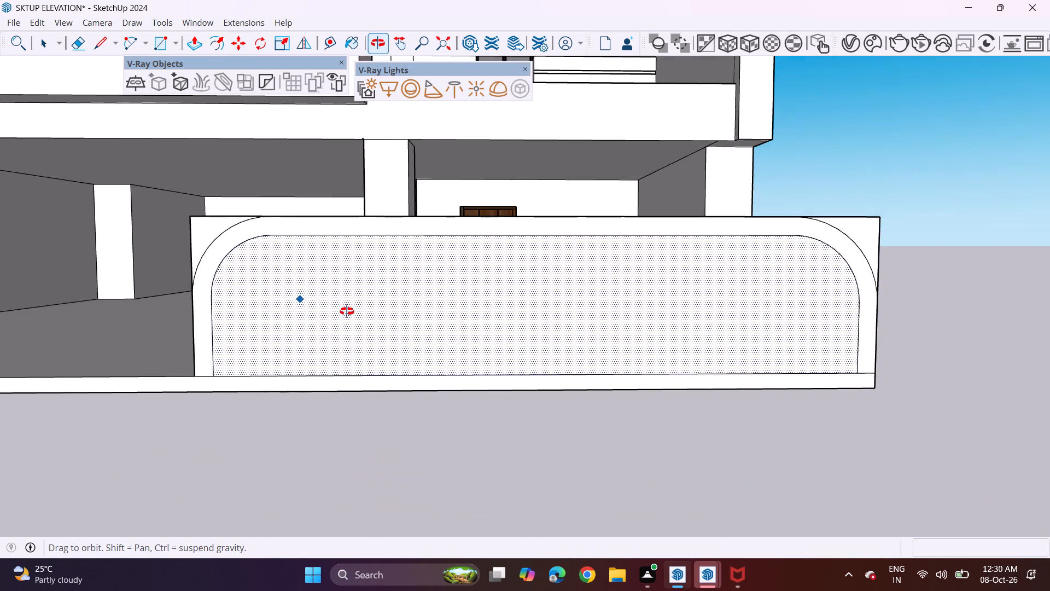
middle_drag(347, 311, 375, 297)
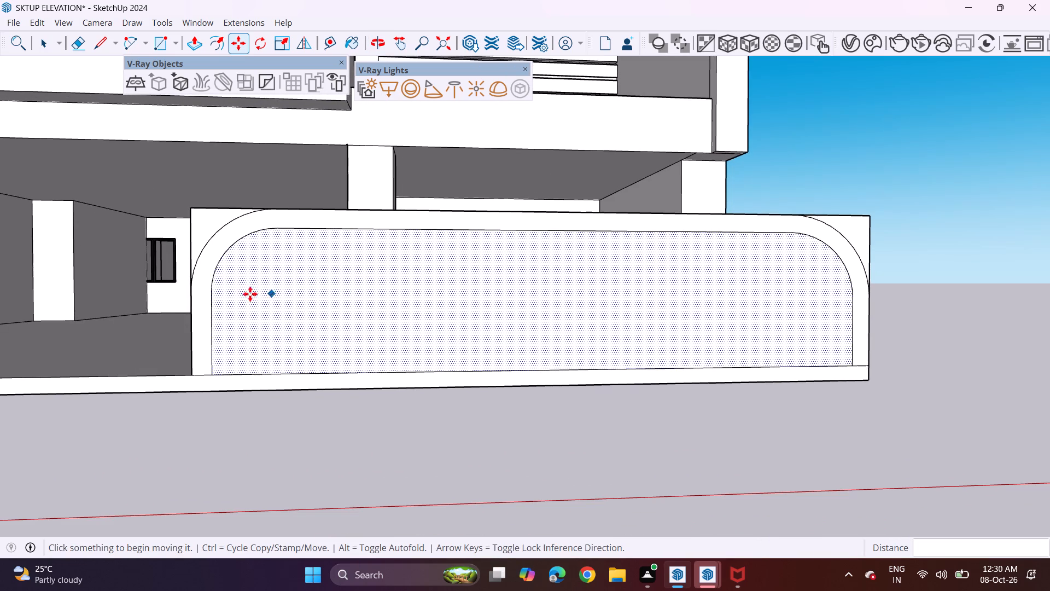
scroll(231, 276, up, 3)
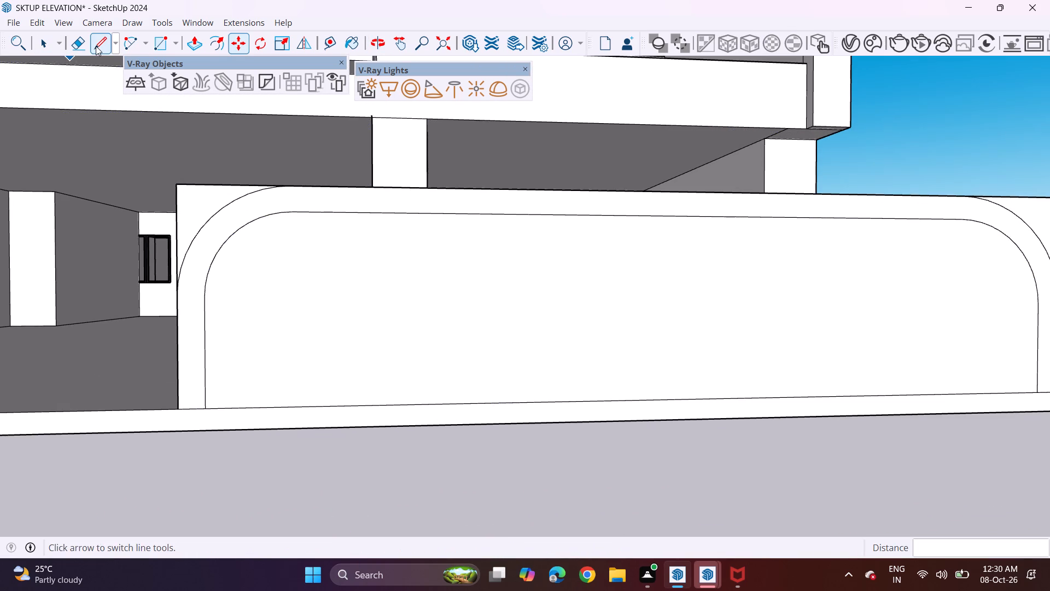
click(96, 46)
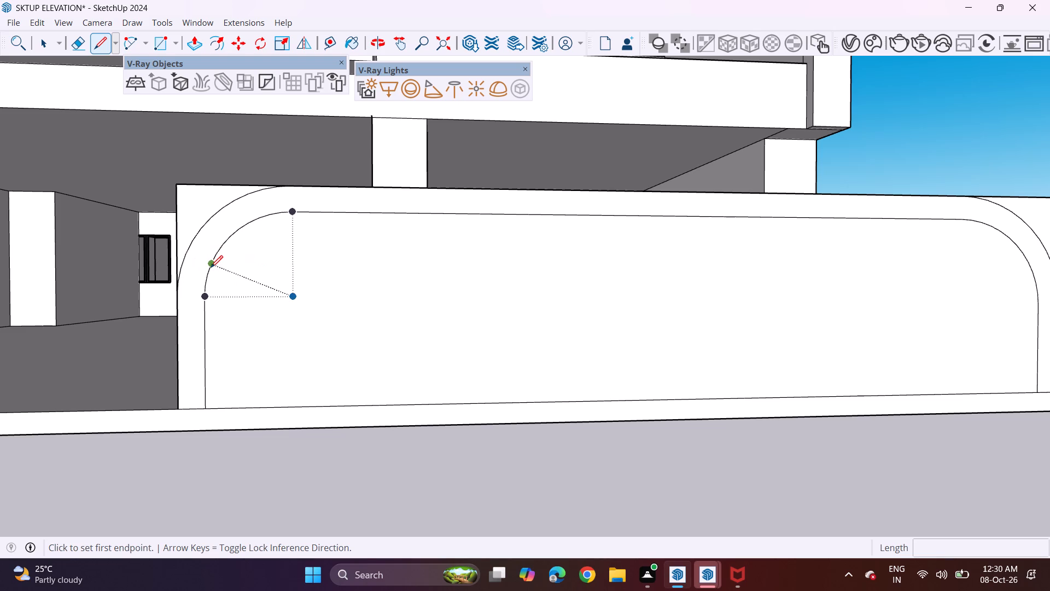
click(211, 268)
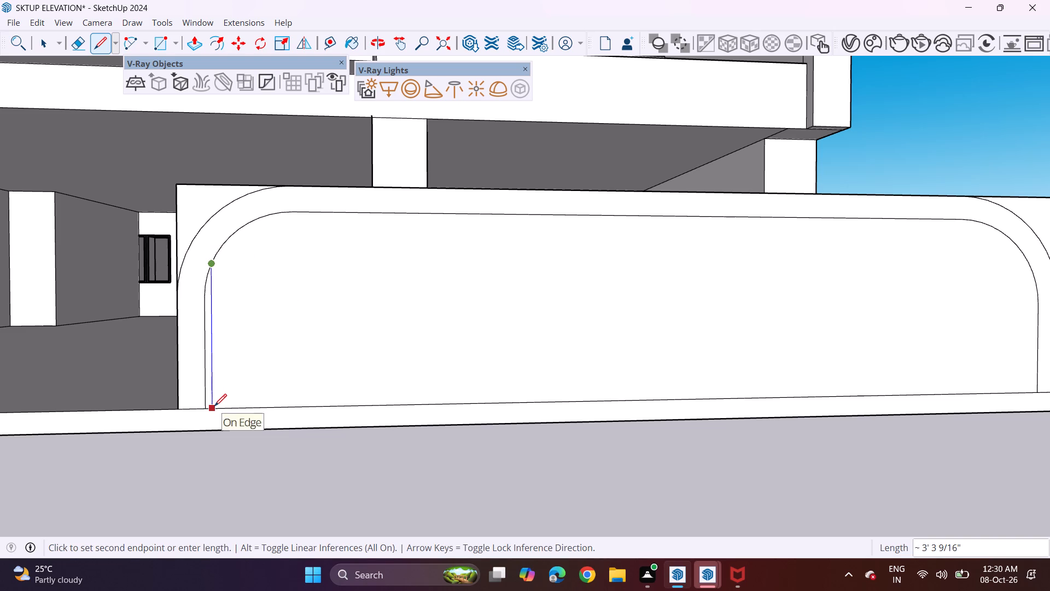
click(214, 406)
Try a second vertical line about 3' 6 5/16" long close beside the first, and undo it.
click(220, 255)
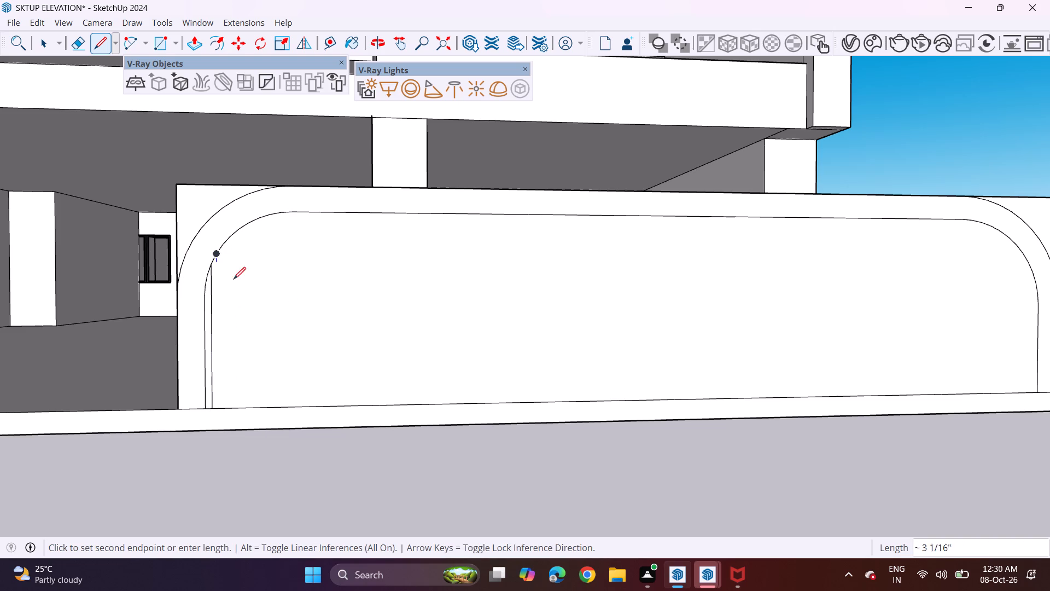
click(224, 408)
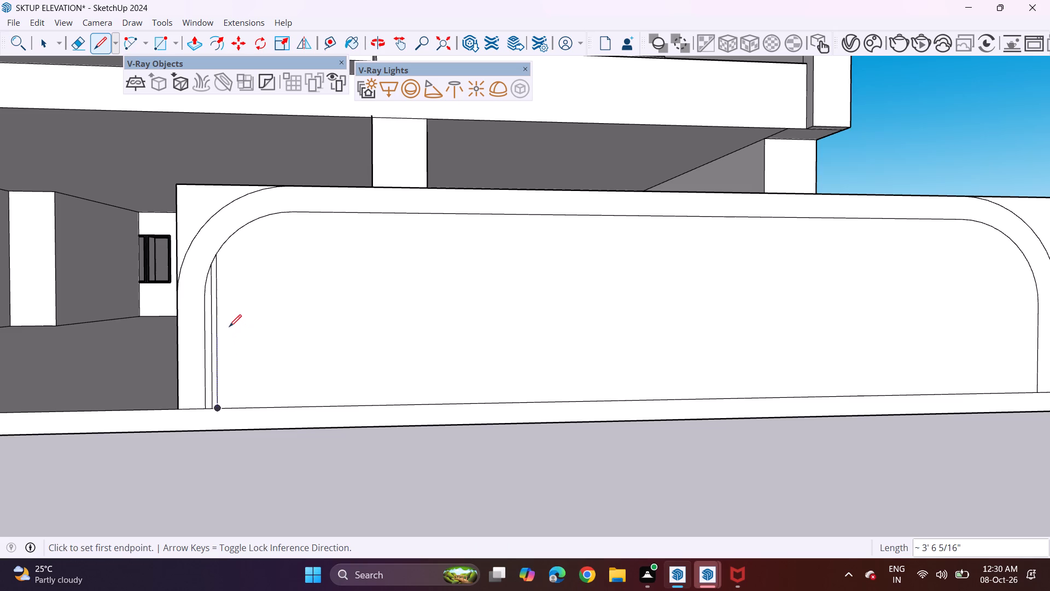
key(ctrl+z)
Draw four more vertical lines from the inner left arc to the slab-level line, about 3' 8 7/8", 4' 1 3/16", 4' 4 1/4" and 4' 5 7/8" long.
click(222, 245)
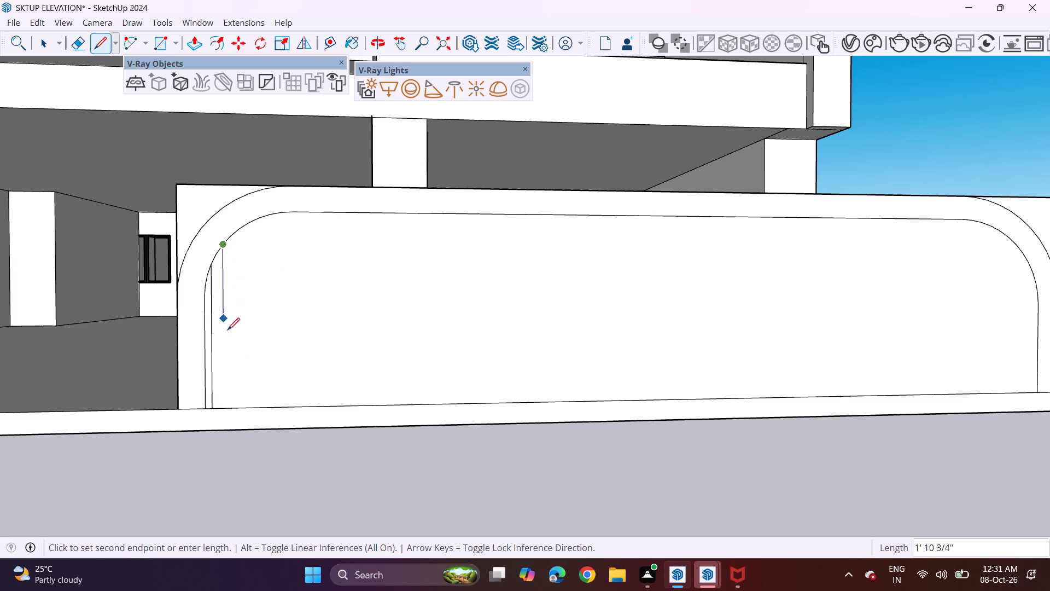
click(230, 409)
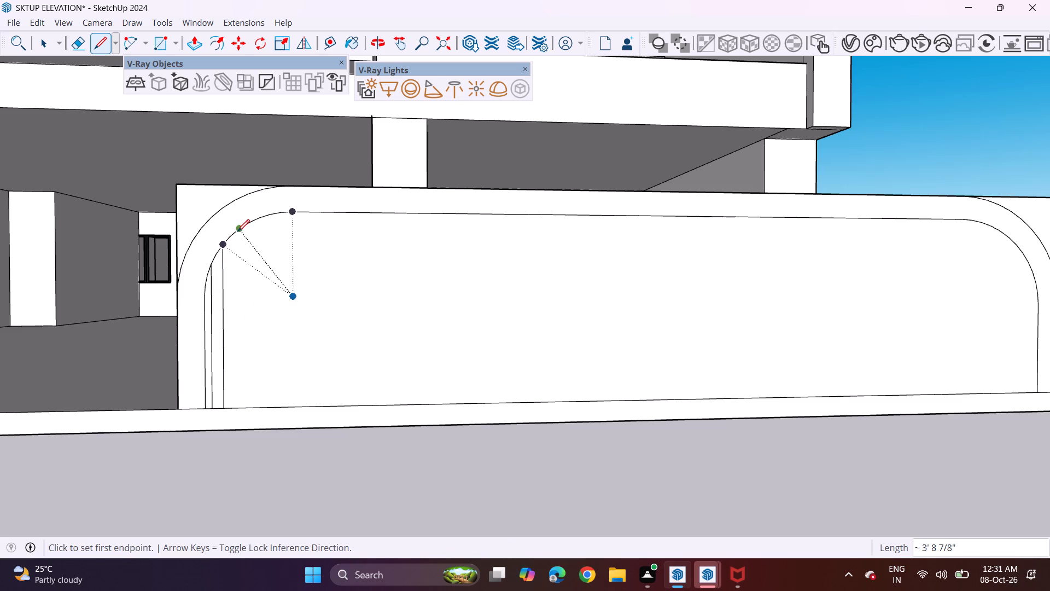
click(237, 231)
click(248, 410)
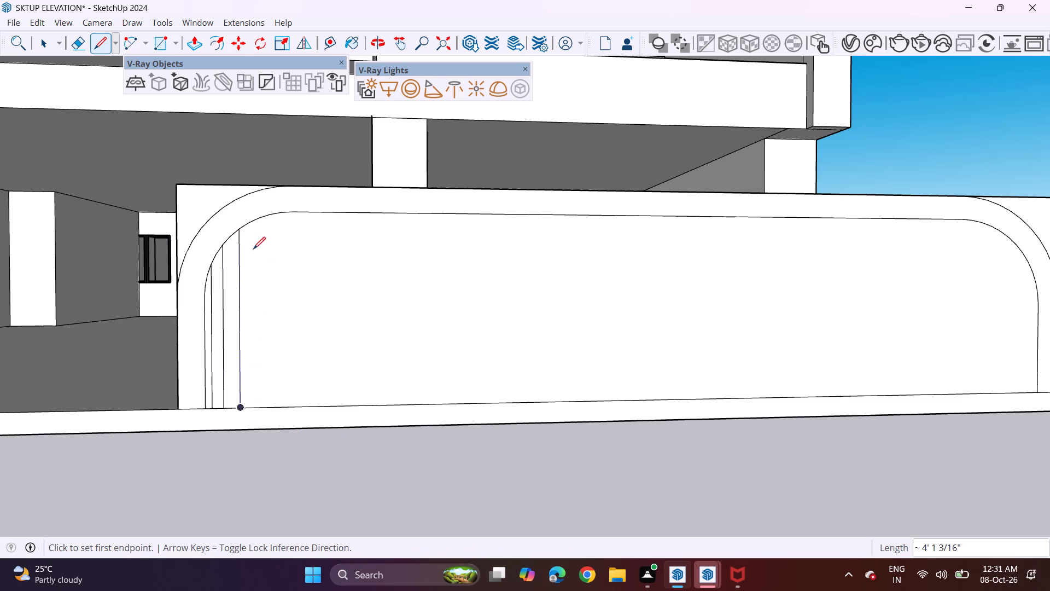
click(262, 221)
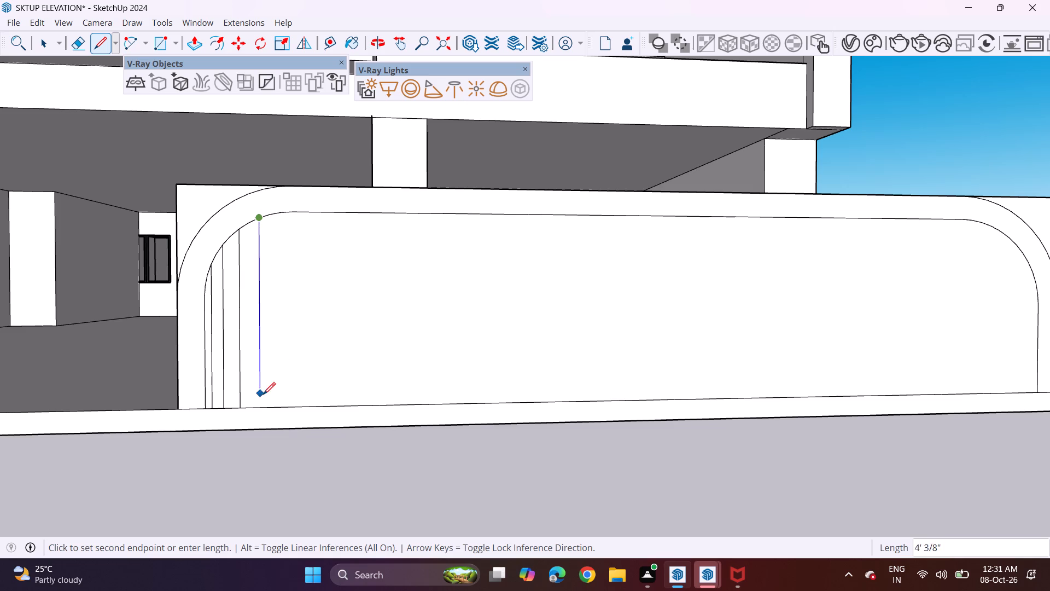
click(257, 404)
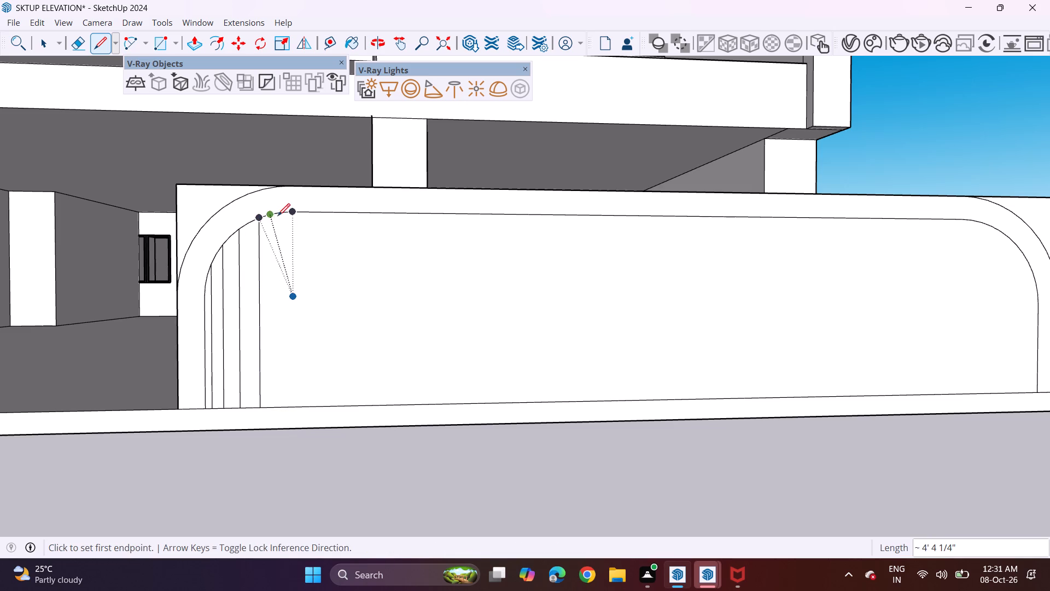
click(278, 216)
click(284, 403)
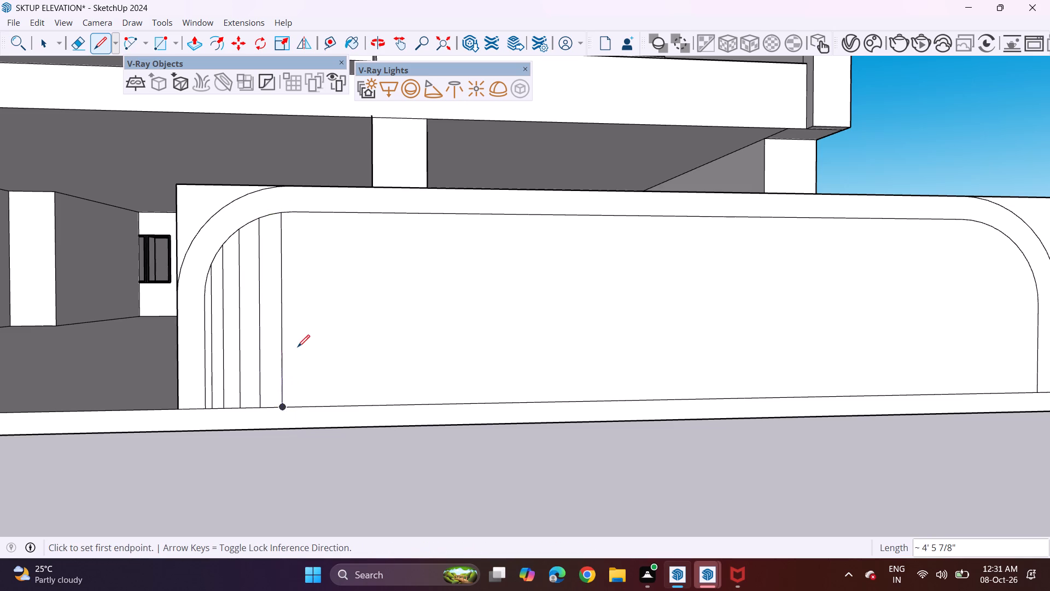
key(space)
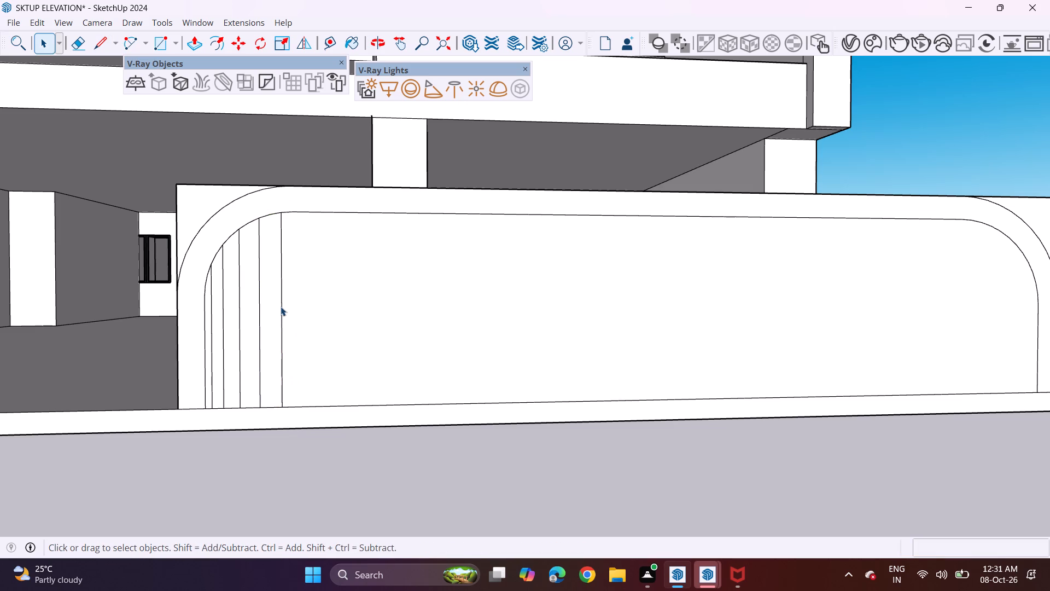
Copy the tallest vertical line about 17' 4 3/16" along the slab-level line to the start of the front wall's opposite inner arc.
click(281, 306)
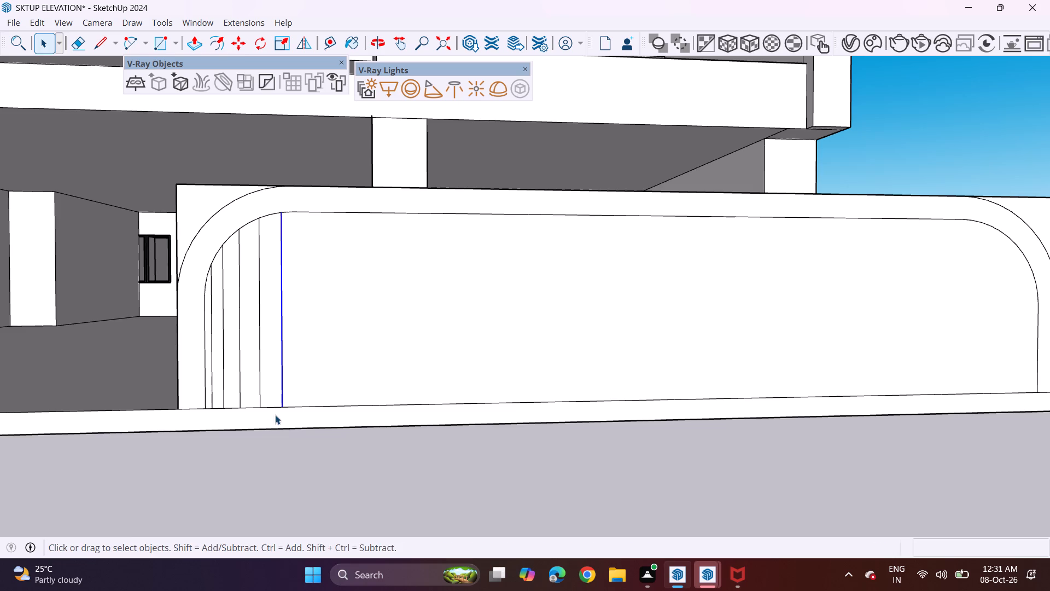
key(m)
click(282, 408)
middle_drag(571, 387, 509, 407)
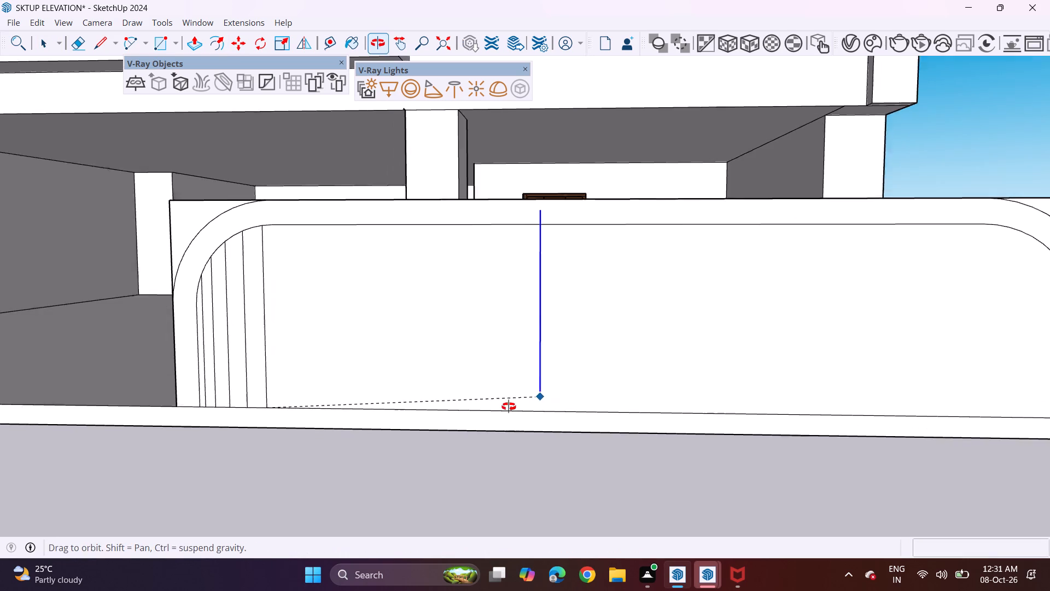
middle_drag(509, 407, 504, 408)
scroll(766, 416, down, 2)
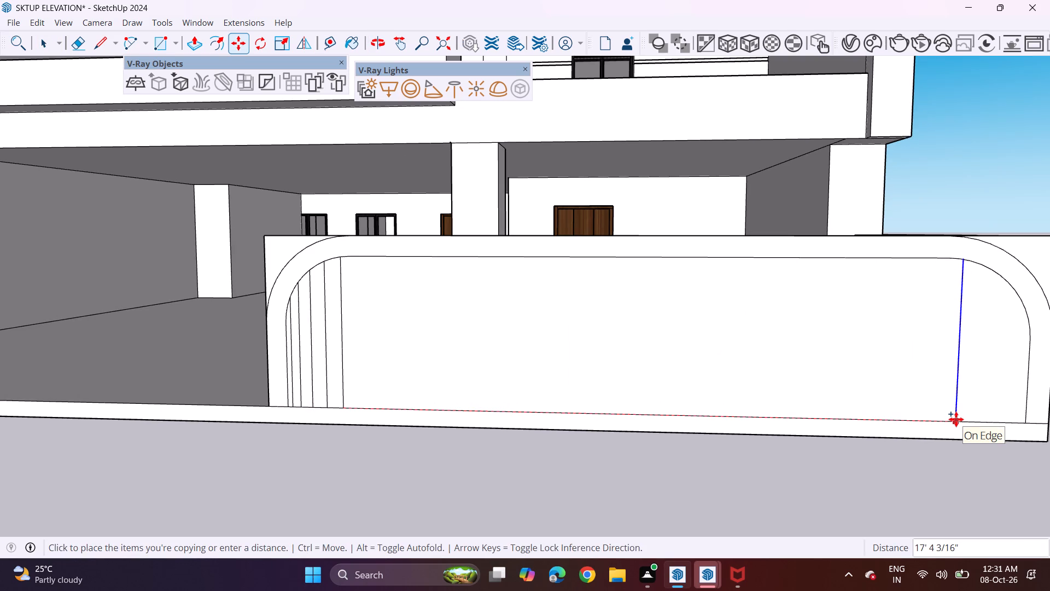
click(956, 419)
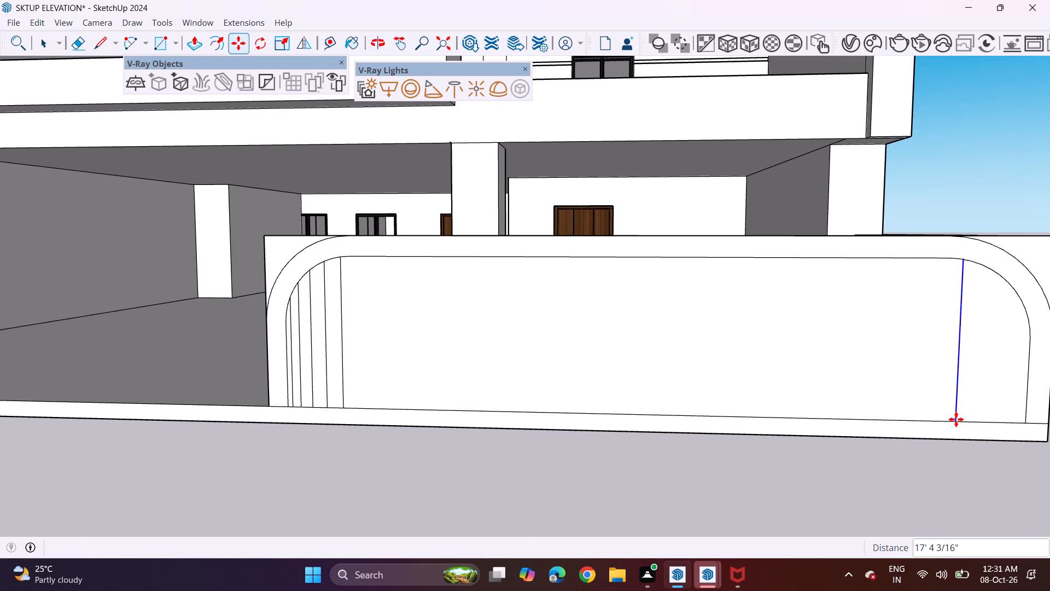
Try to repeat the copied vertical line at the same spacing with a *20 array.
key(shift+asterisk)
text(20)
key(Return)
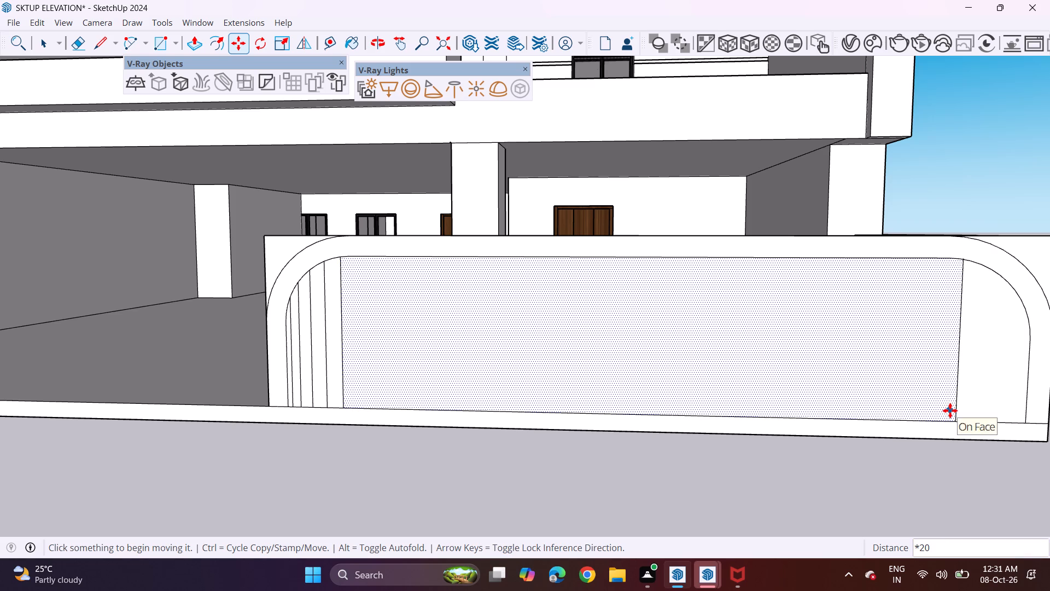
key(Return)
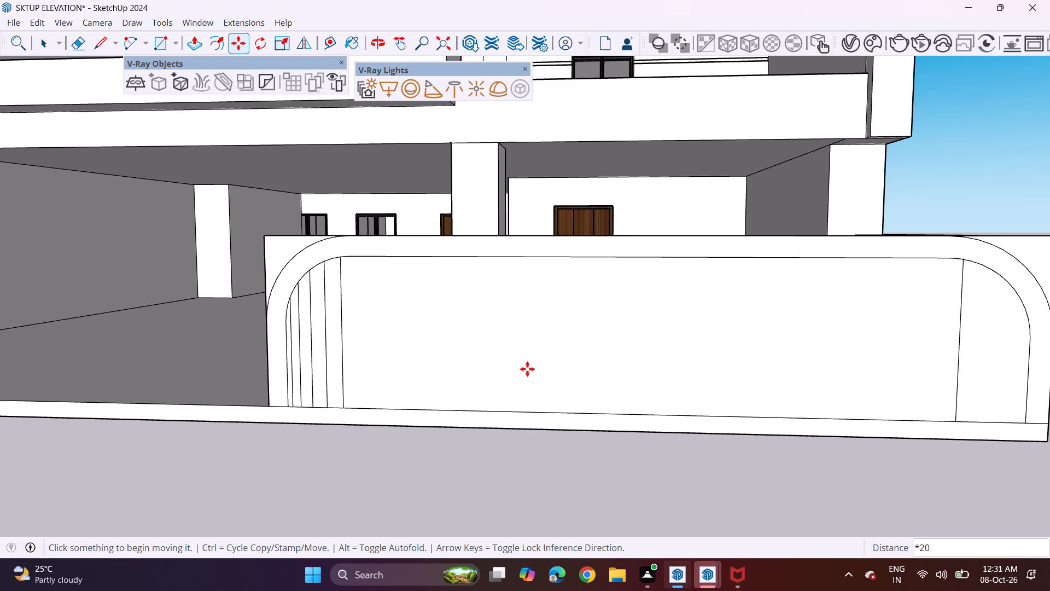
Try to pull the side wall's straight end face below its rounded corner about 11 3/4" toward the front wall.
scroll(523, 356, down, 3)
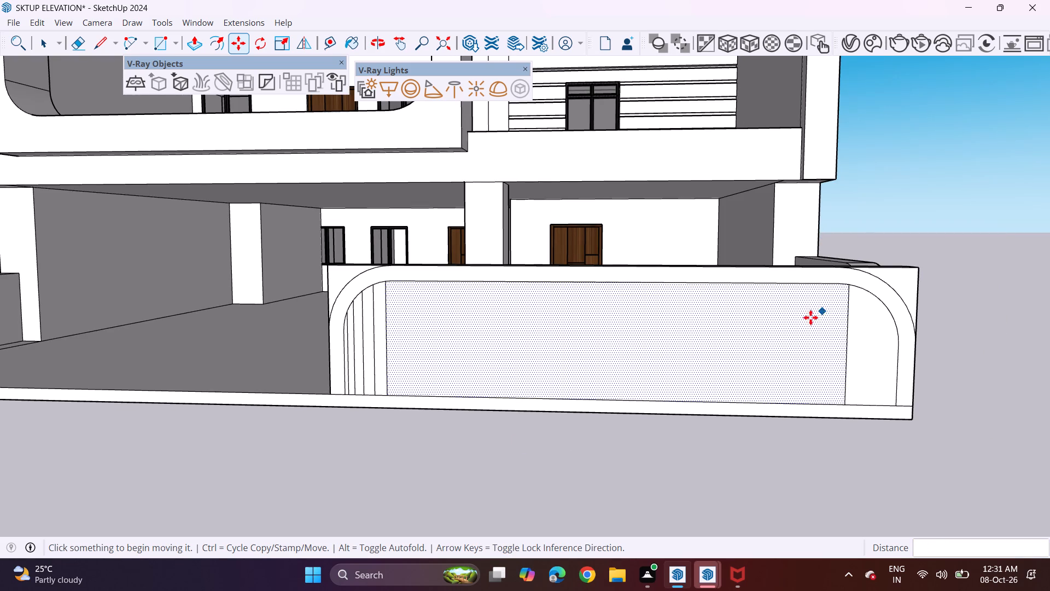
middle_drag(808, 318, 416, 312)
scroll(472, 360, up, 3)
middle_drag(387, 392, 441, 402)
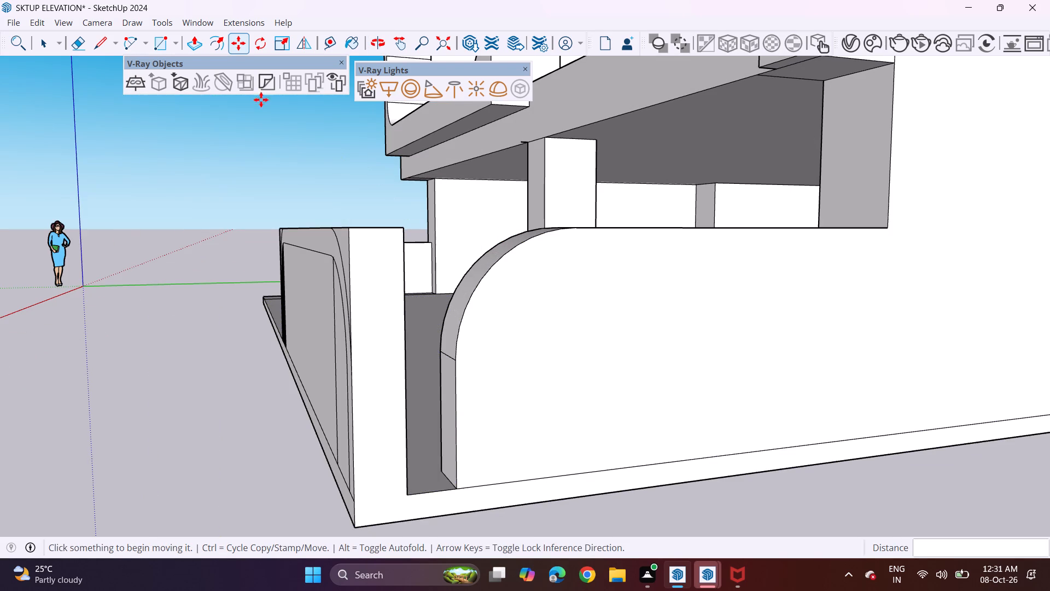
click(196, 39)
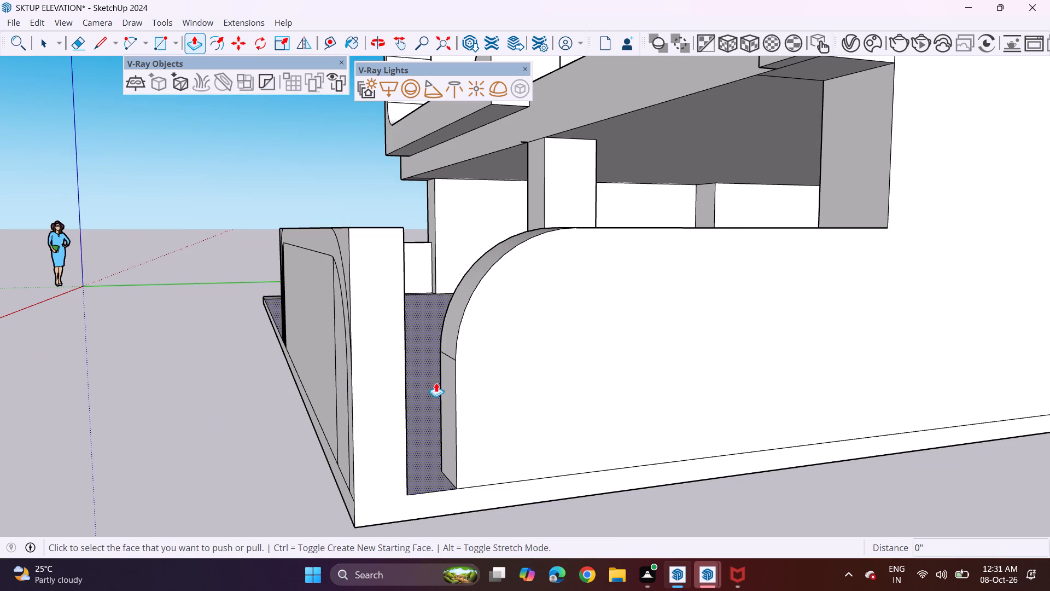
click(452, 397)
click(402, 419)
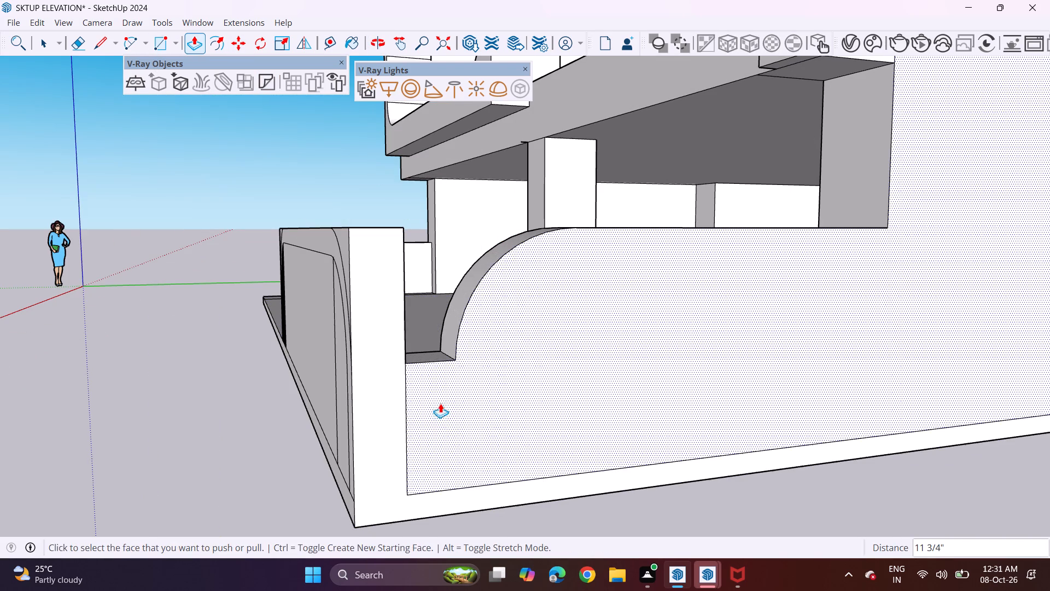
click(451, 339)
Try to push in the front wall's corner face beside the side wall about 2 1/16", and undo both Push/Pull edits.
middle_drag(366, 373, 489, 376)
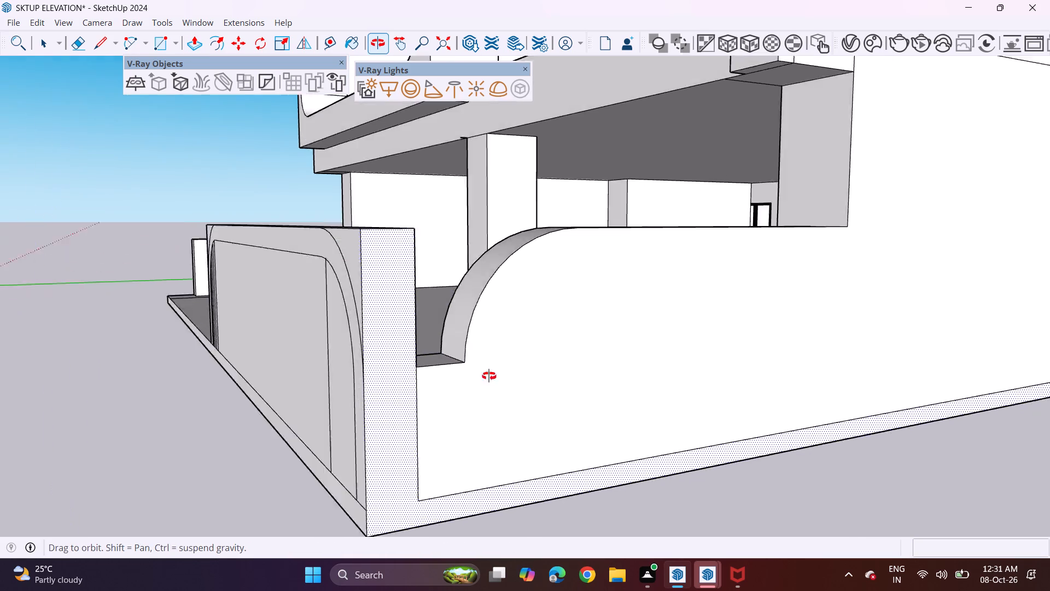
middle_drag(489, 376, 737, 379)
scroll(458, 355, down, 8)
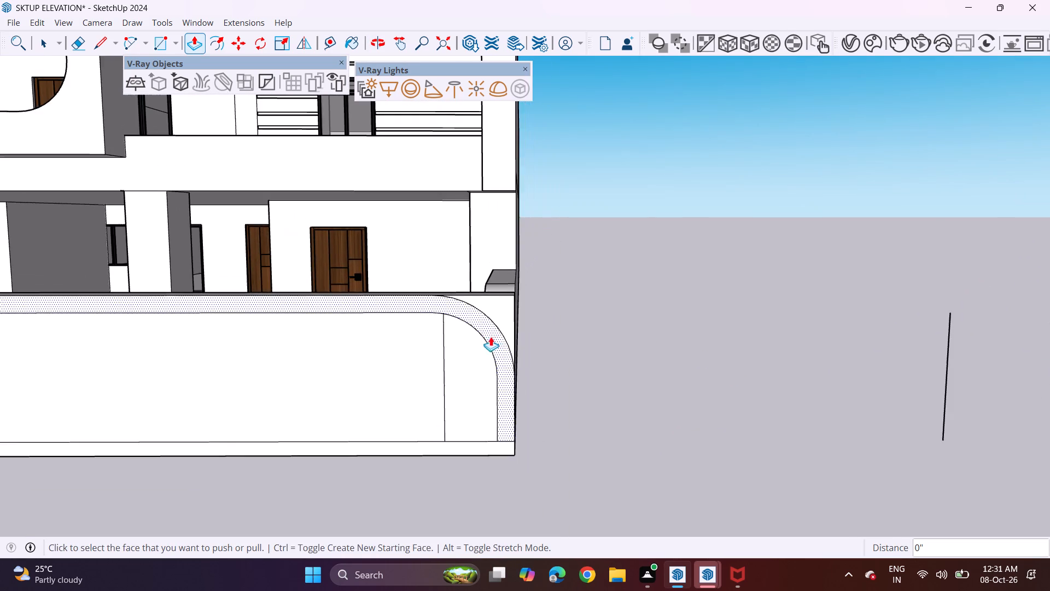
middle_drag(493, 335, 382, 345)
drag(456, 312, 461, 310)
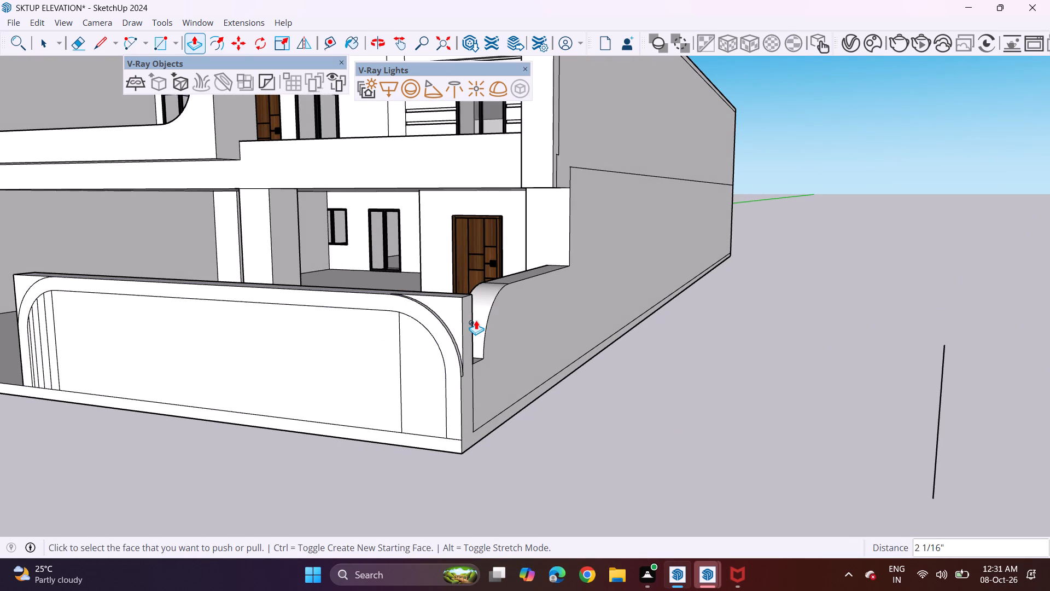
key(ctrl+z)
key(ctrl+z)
Push the two upper corner faces outside the front wall's outer arcs back through its full 1' thickness.
middle_drag(463, 344, 388, 358)
click(406, 319)
click(429, 315)
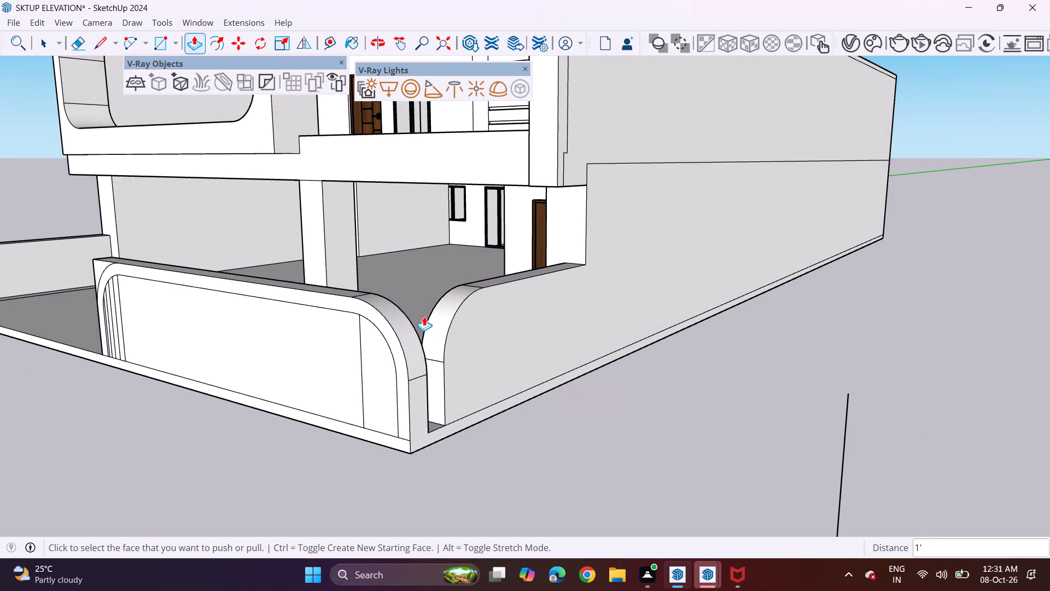
middle_drag(315, 319, 764, 312)
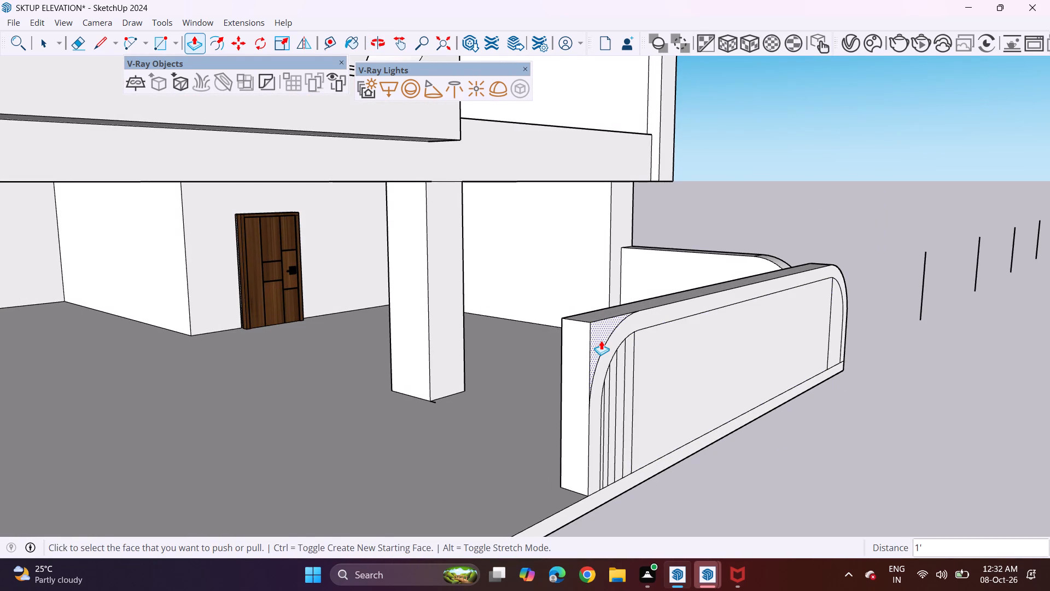
click(601, 340)
click(566, 338)
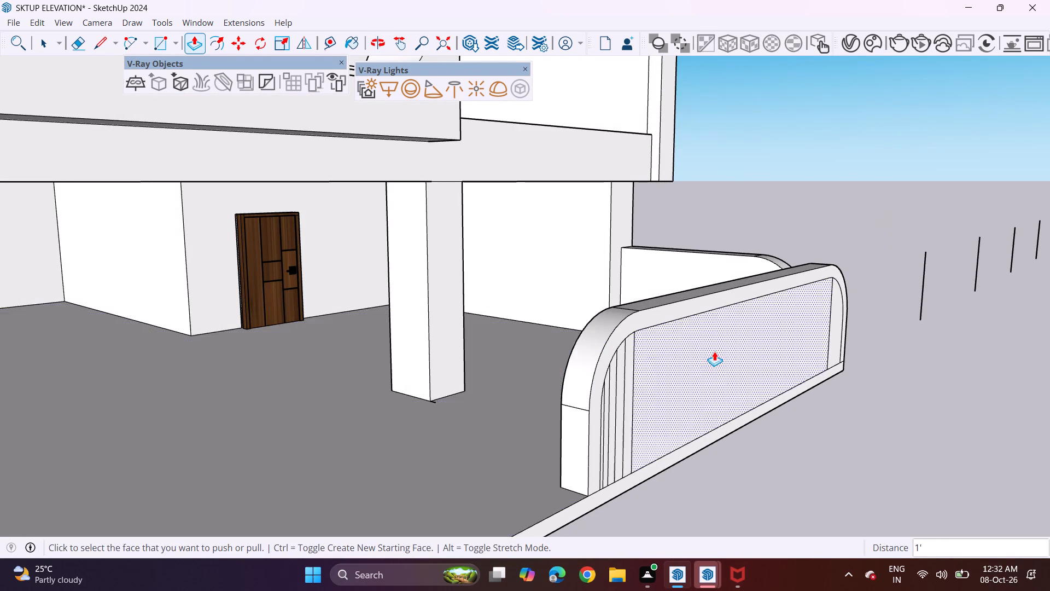
Delete the row of stray vertical line copies extending beyond the house along the red axis.
scroll(711, 355, down, 4)
middle_drag(713, 366, 558, 366)
scroll(503, 397, down, 5)
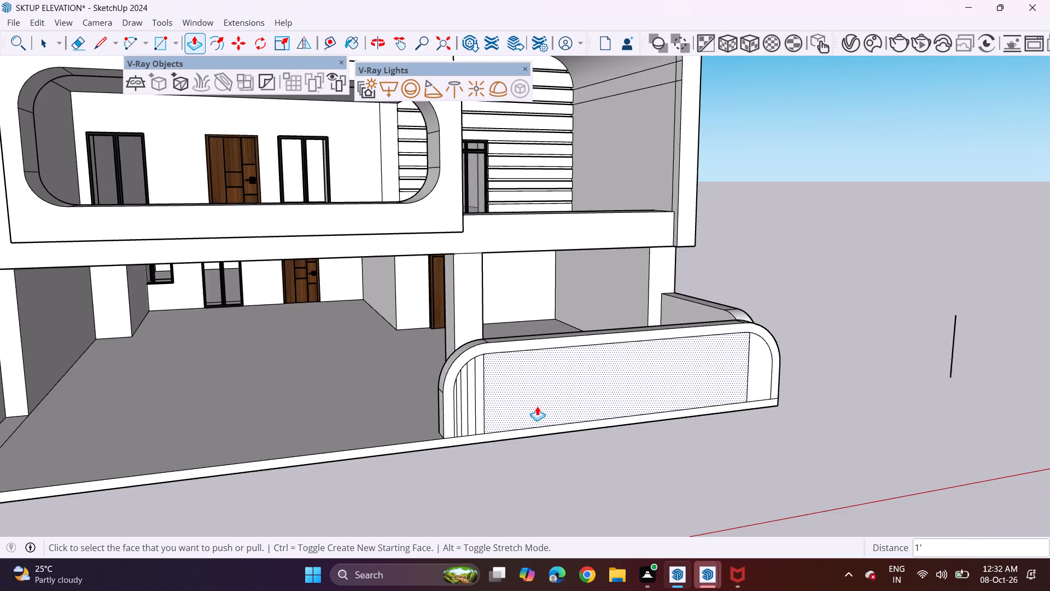
scroll(537, 406, down, 8)
scroll(757, 374, down, 7)
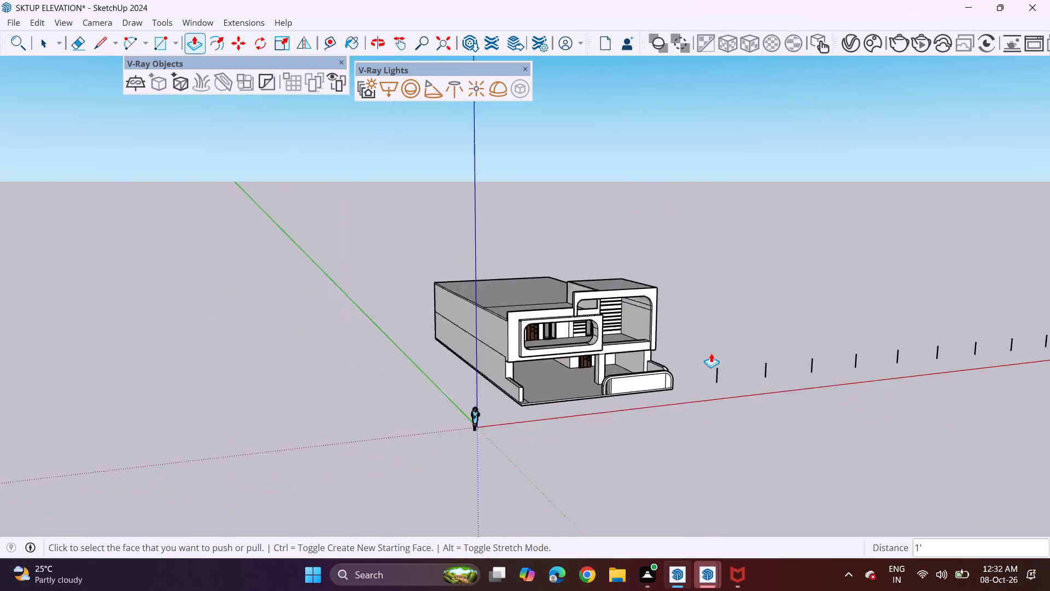
scroll(711, 353, down, 10)
scroll(883, 343, down, 2)
middle_drag(884, 341, 692, 368)
shift+middle_drag(868, 413, 637, 324)
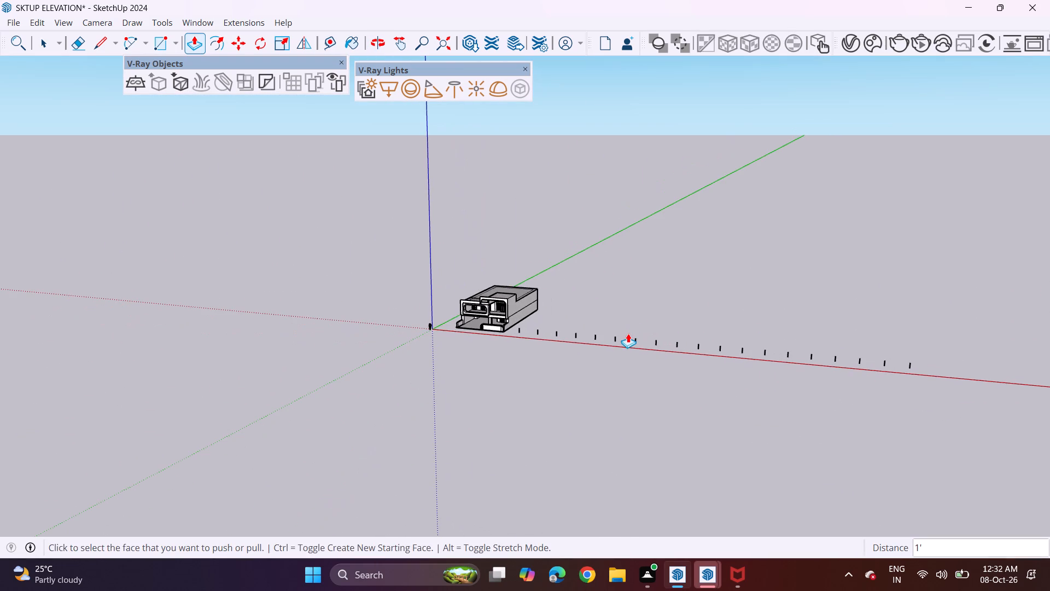
key(space)
middle_drag(523, 324, 544, 327)
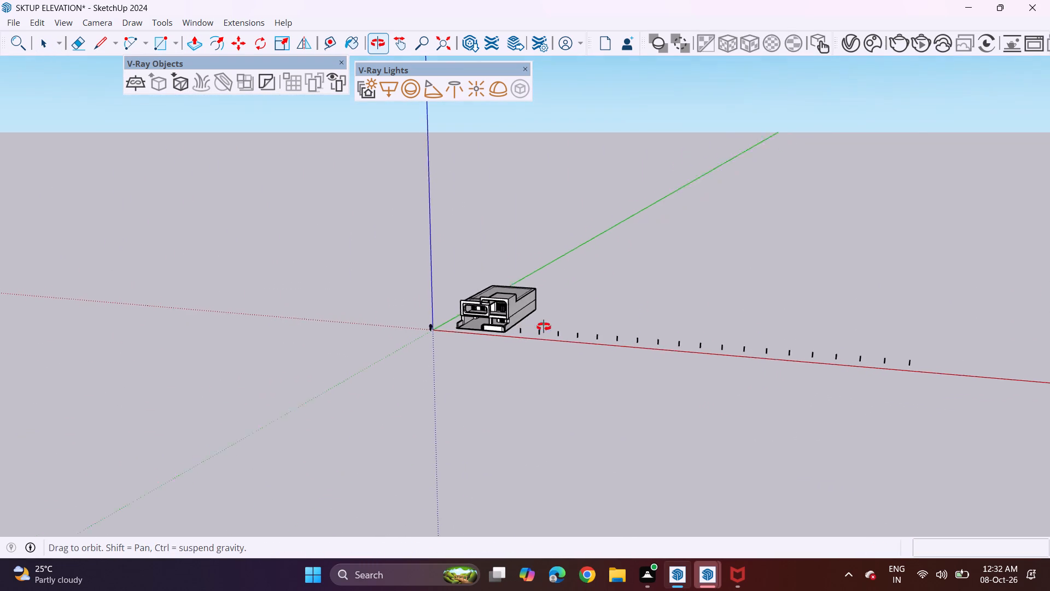
middle_drag(544, 327, 655, 326)
drag(535, 294, 531, 339)
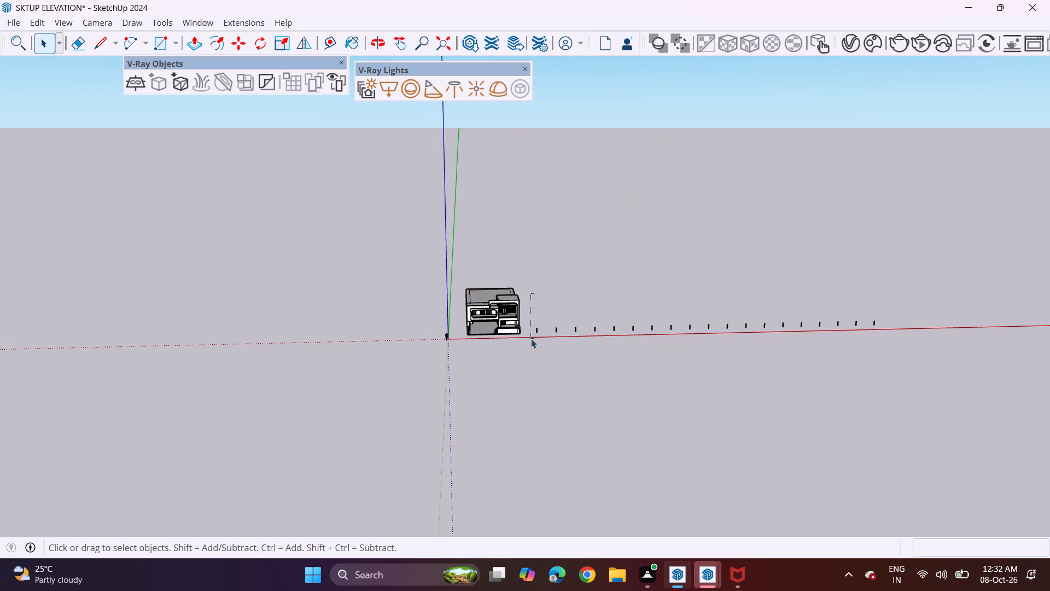
drag(531, 339, 924, 341)
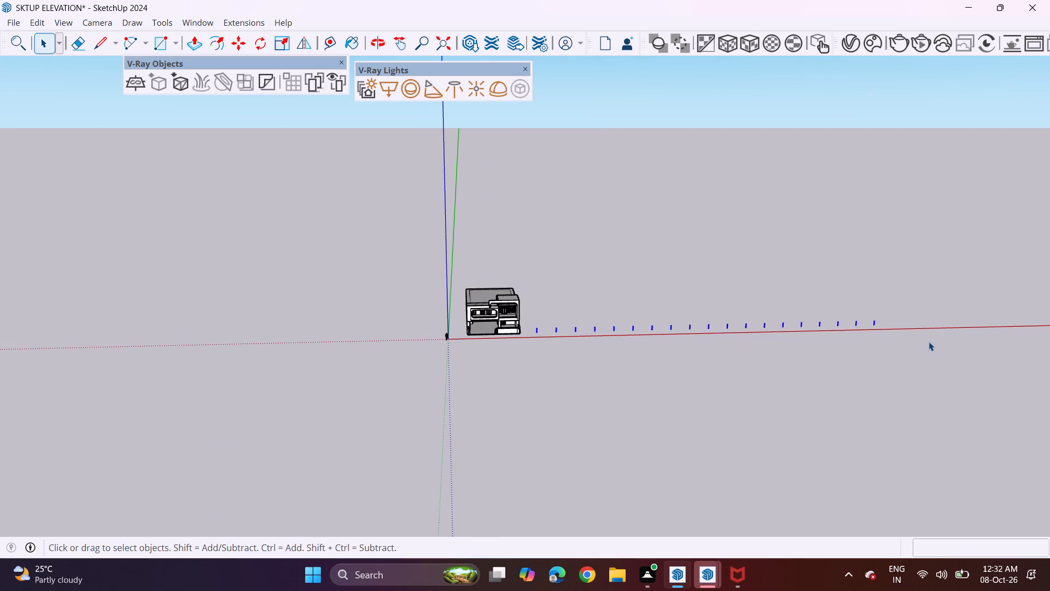
key(Delete)
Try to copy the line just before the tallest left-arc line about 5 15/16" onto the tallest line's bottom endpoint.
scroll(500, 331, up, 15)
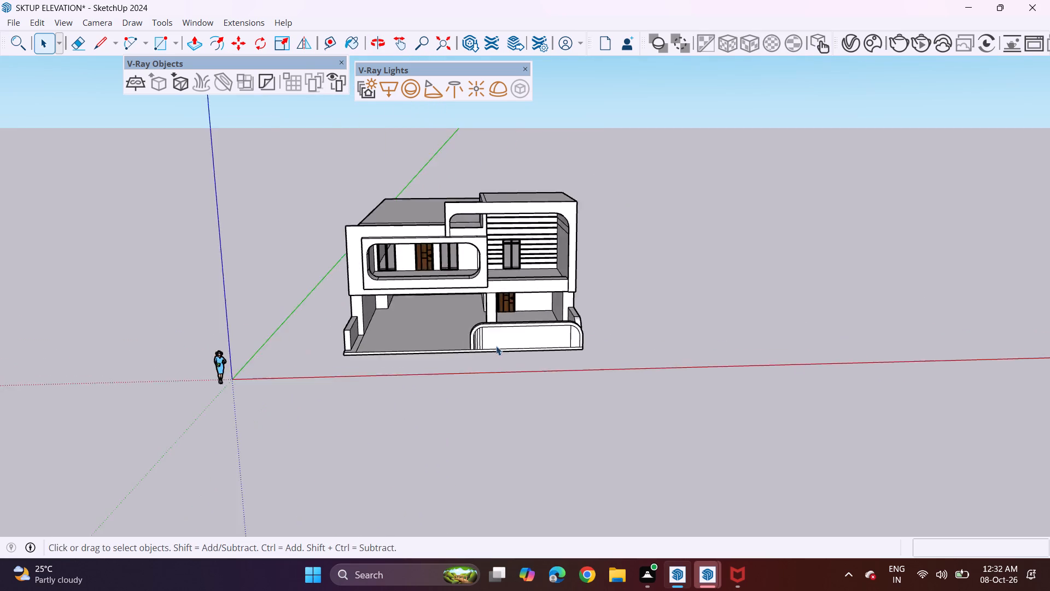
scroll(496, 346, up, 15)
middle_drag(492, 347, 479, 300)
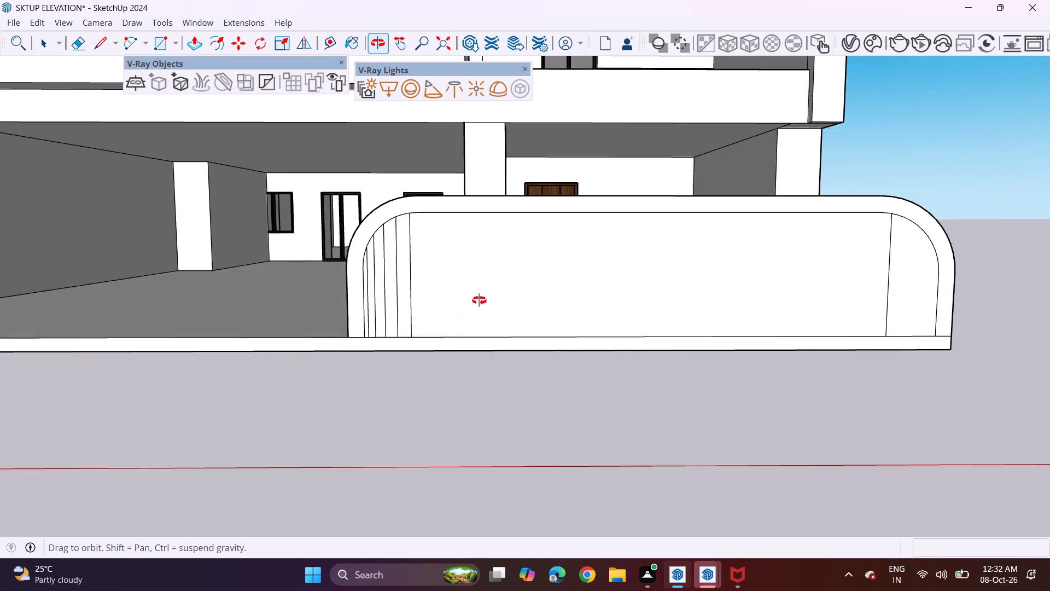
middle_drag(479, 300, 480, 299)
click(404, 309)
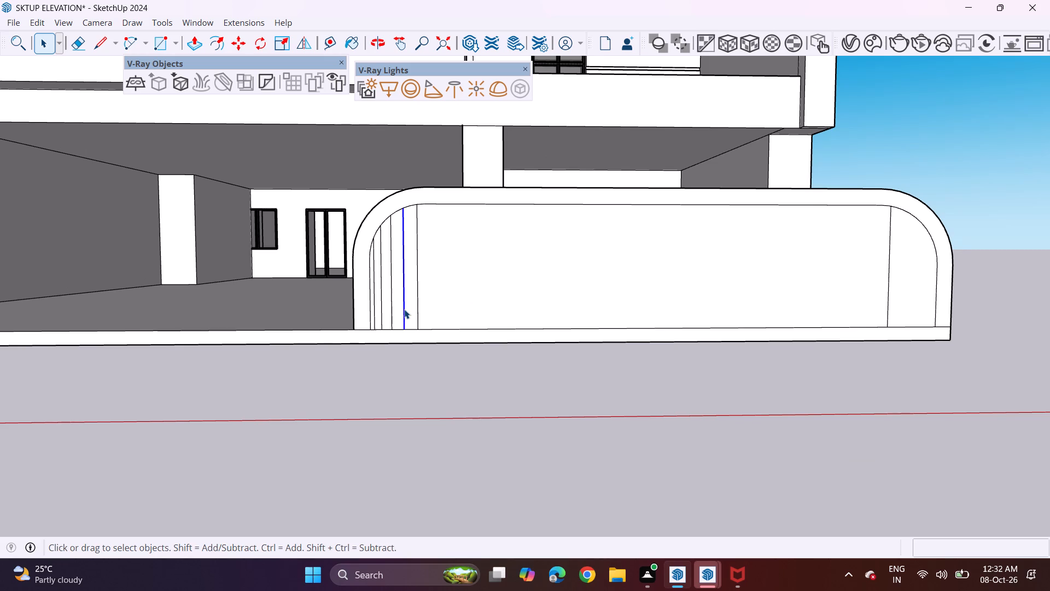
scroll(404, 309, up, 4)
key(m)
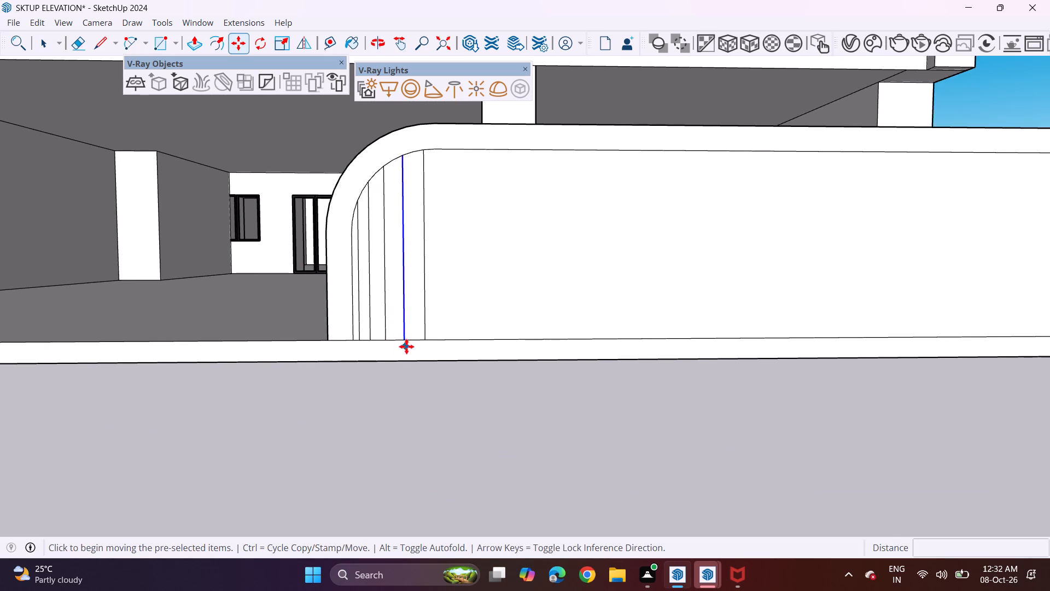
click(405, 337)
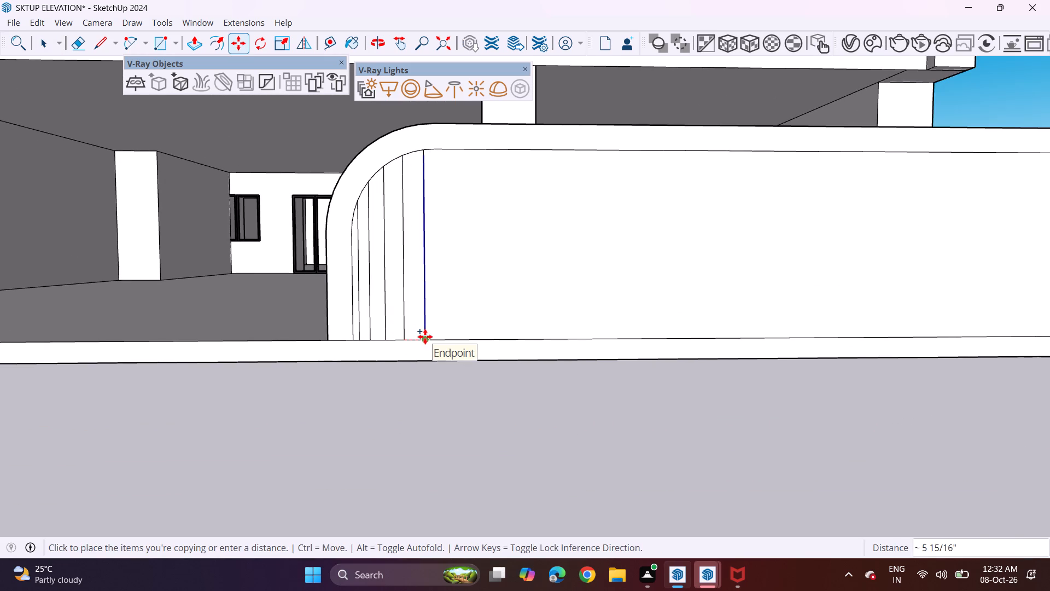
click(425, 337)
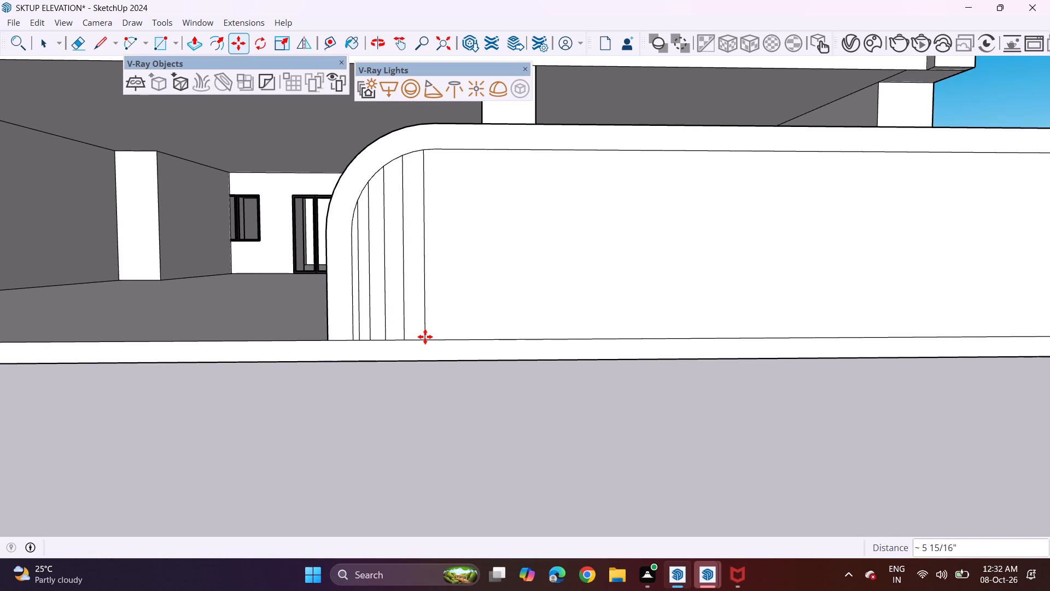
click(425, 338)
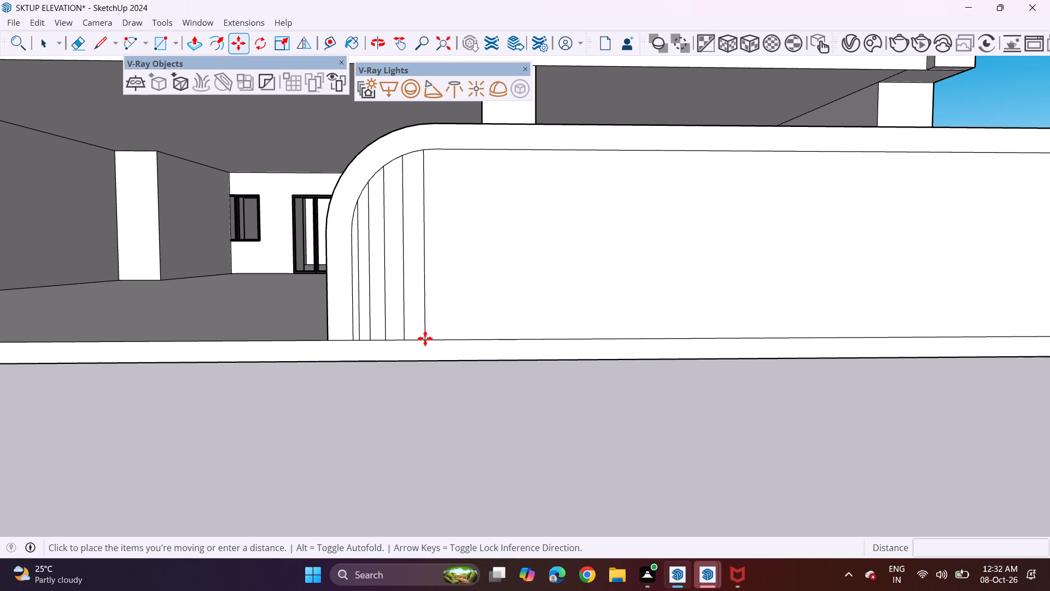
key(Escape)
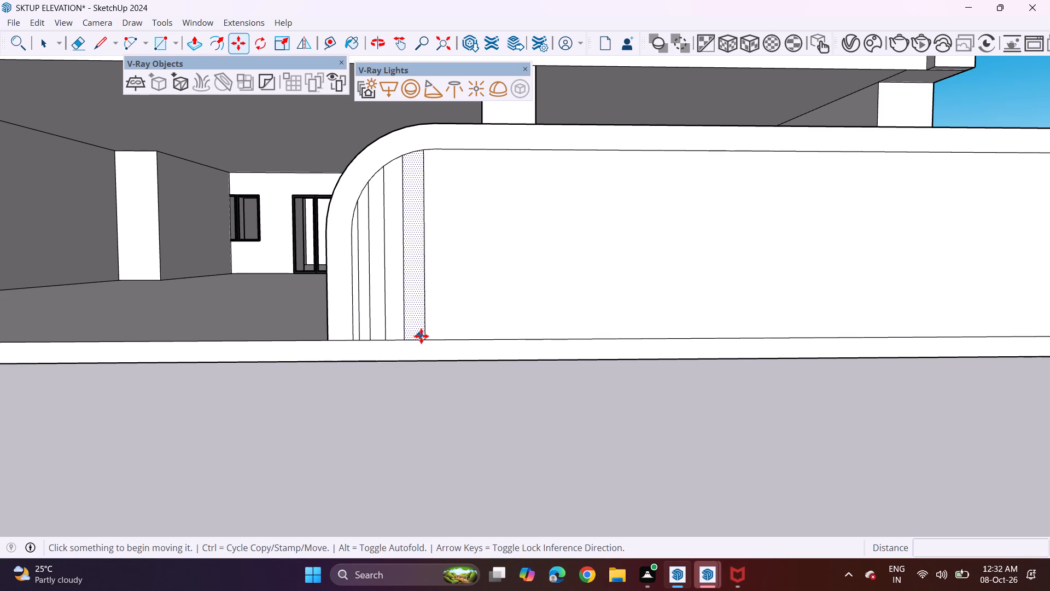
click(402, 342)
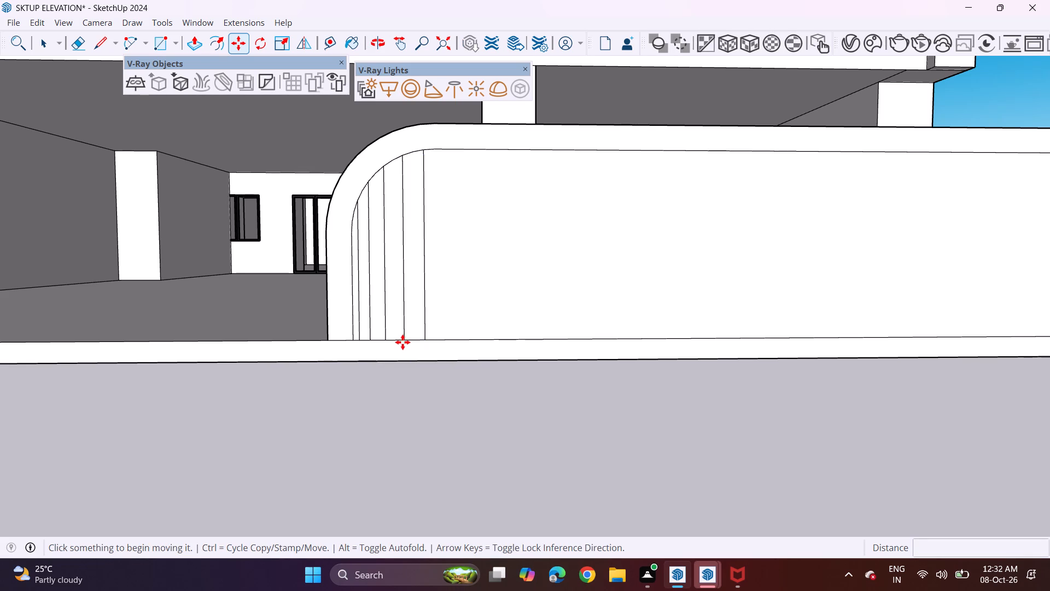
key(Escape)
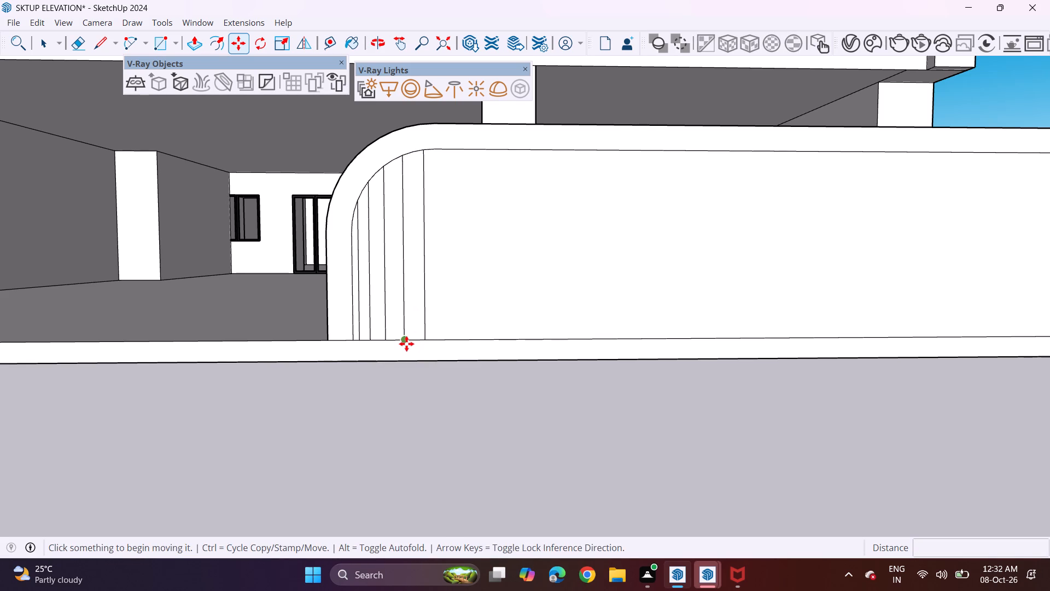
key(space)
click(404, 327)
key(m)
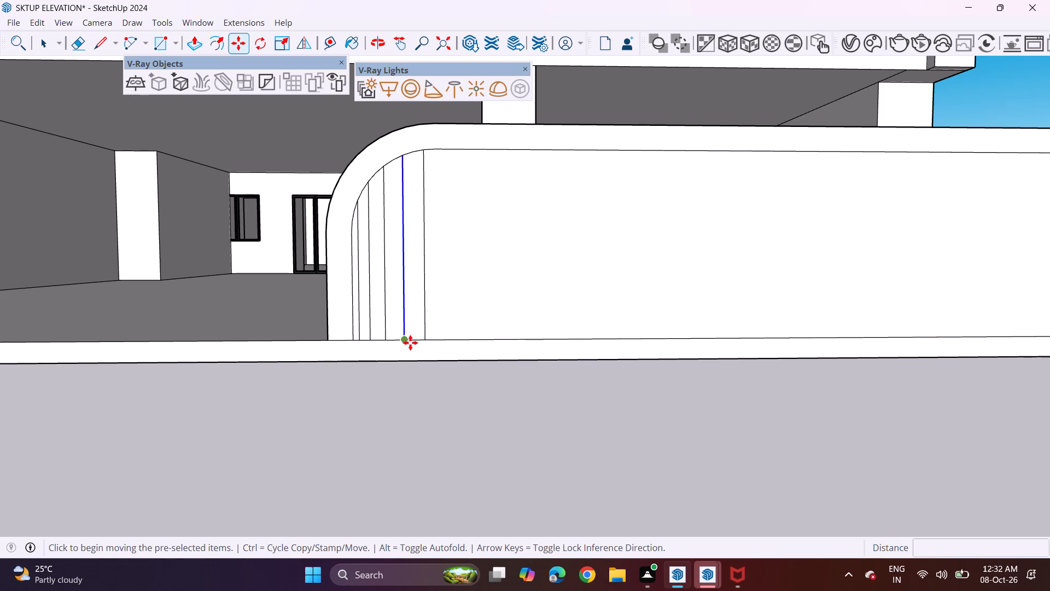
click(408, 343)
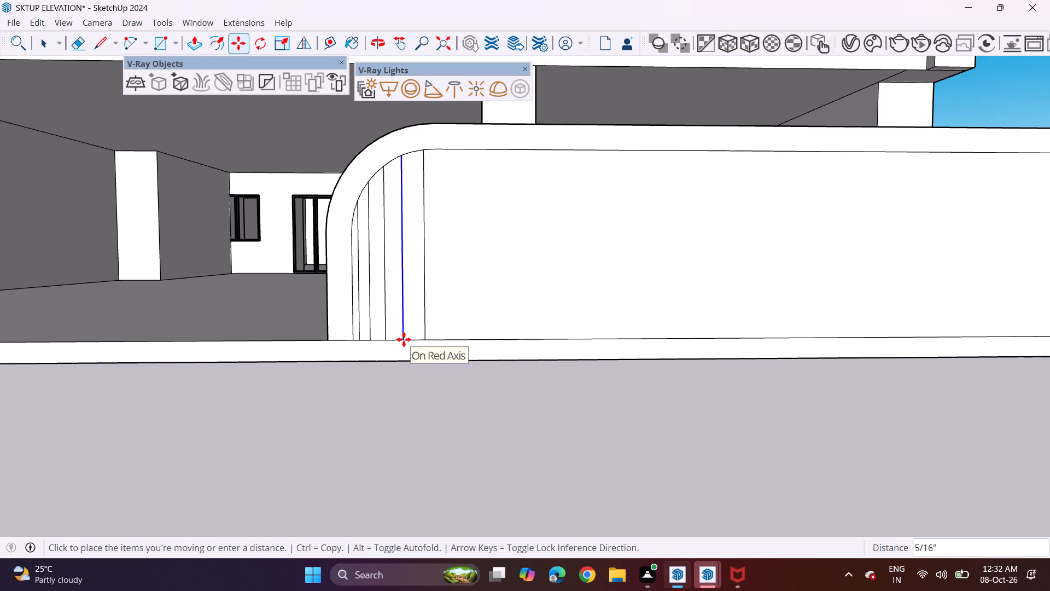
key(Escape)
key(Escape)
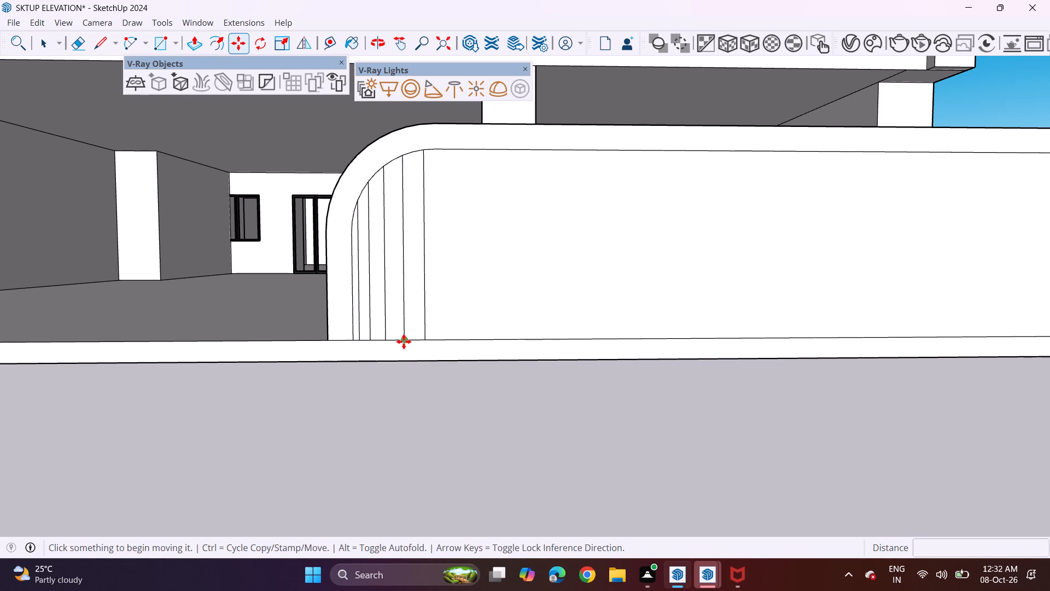
Copy the line before the left arc's tallest line about 5 15/16" onto the tallest line's bottom endpoint, and array it 20 times.
key(space)
click(405, 321)
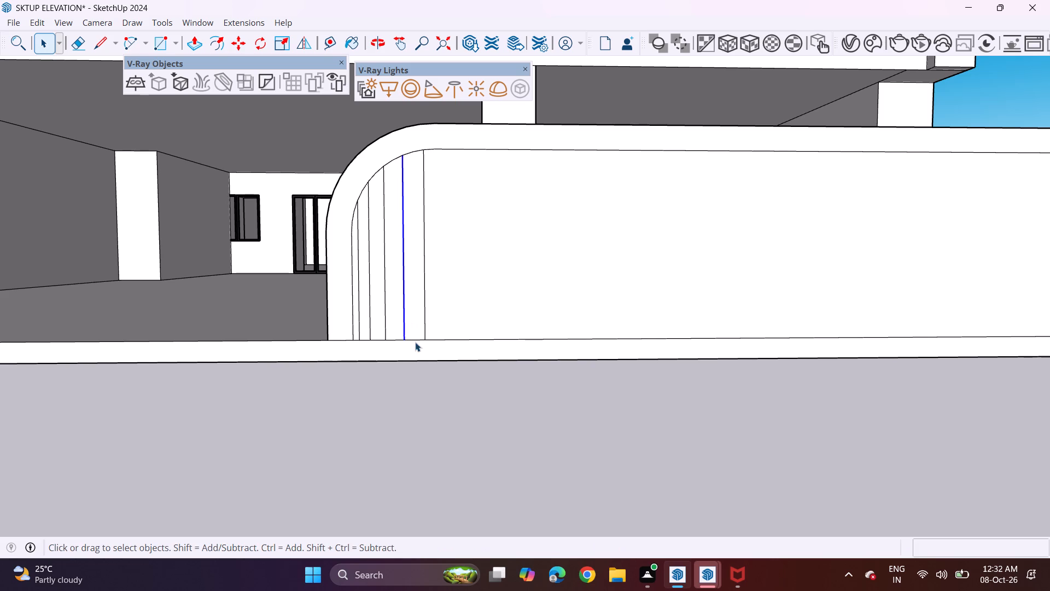
key(m)
click(404, 342)
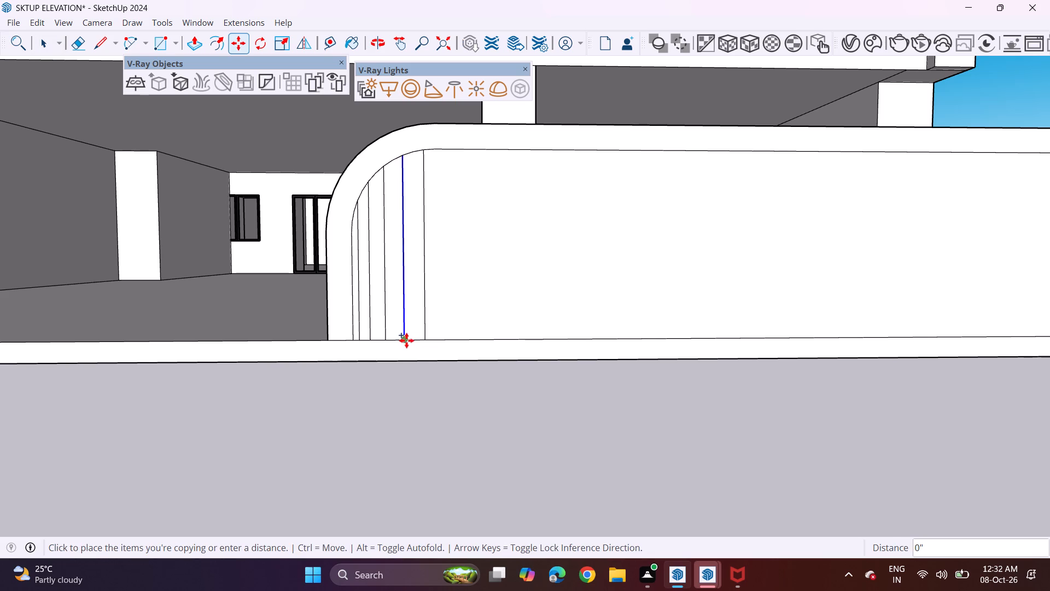
click(421, 340)
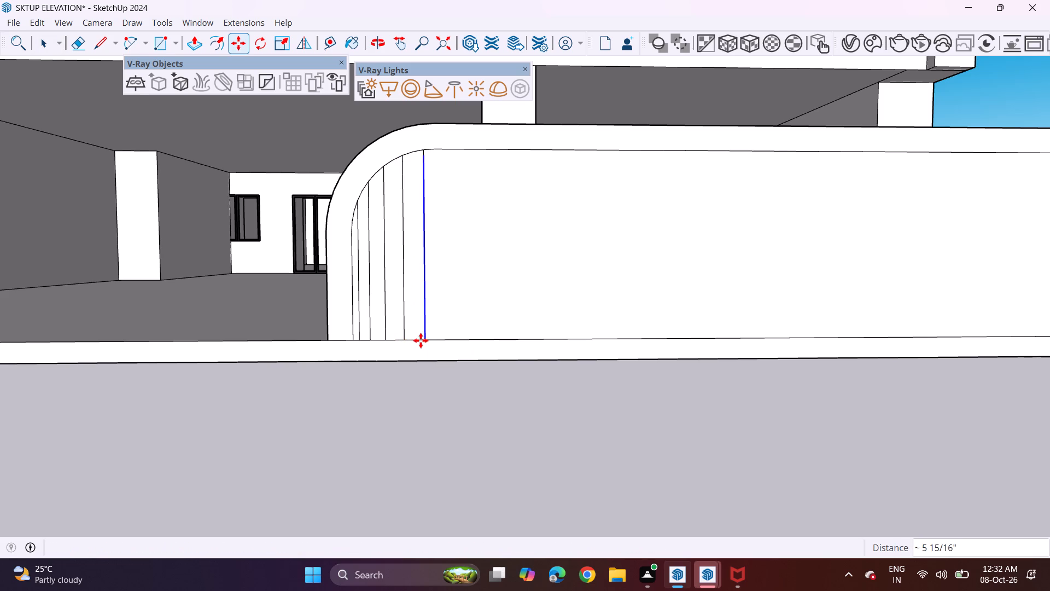
key(shift+asterisk)
text(20)
key(Return)
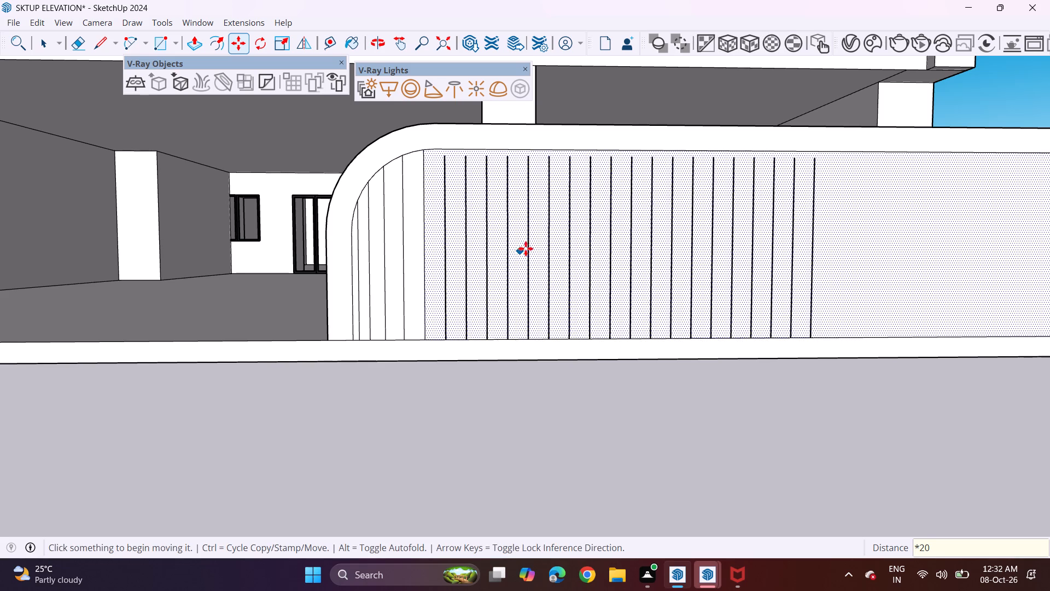
Draw lines about 1 13/16" long extending the first four loose vertical copies up to the inset border's top edge.
middle_drag(769, 213, 697, 246)
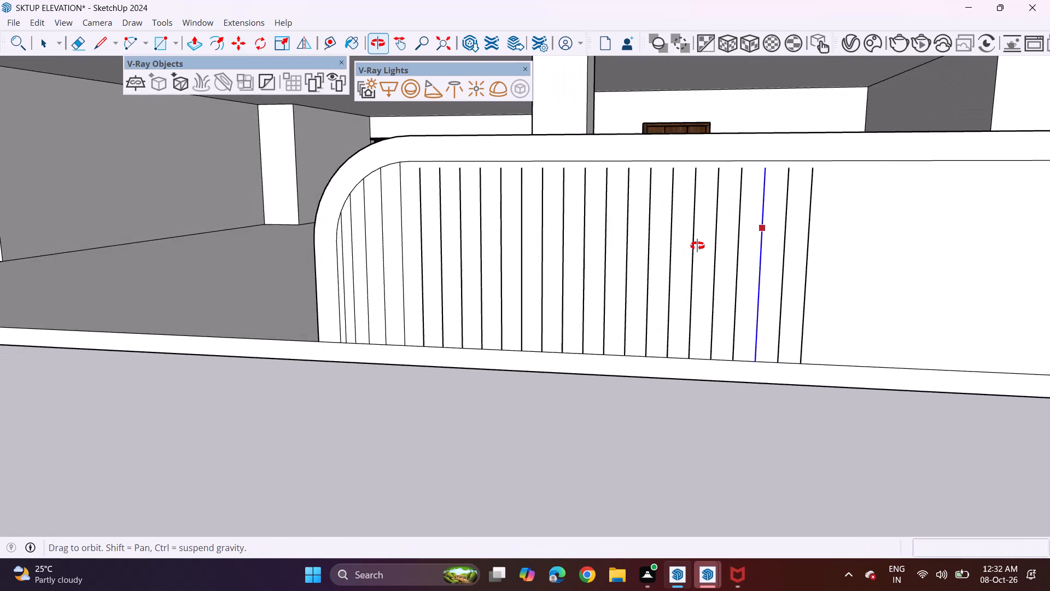
middle_drag(697, 246, 701, 326)
scroll(442, 217, up, 9)
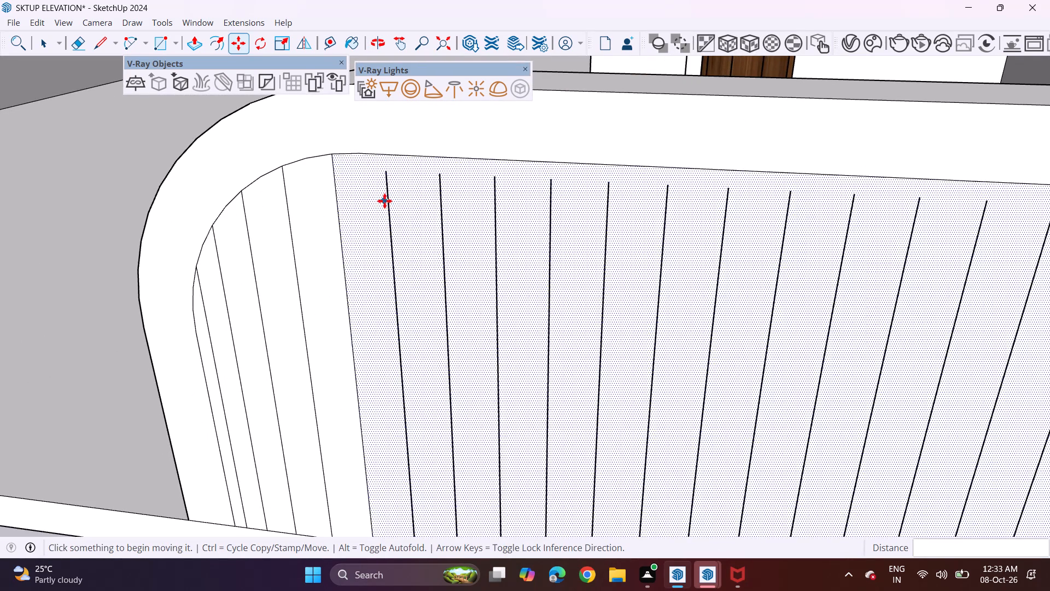
click(101, 39)
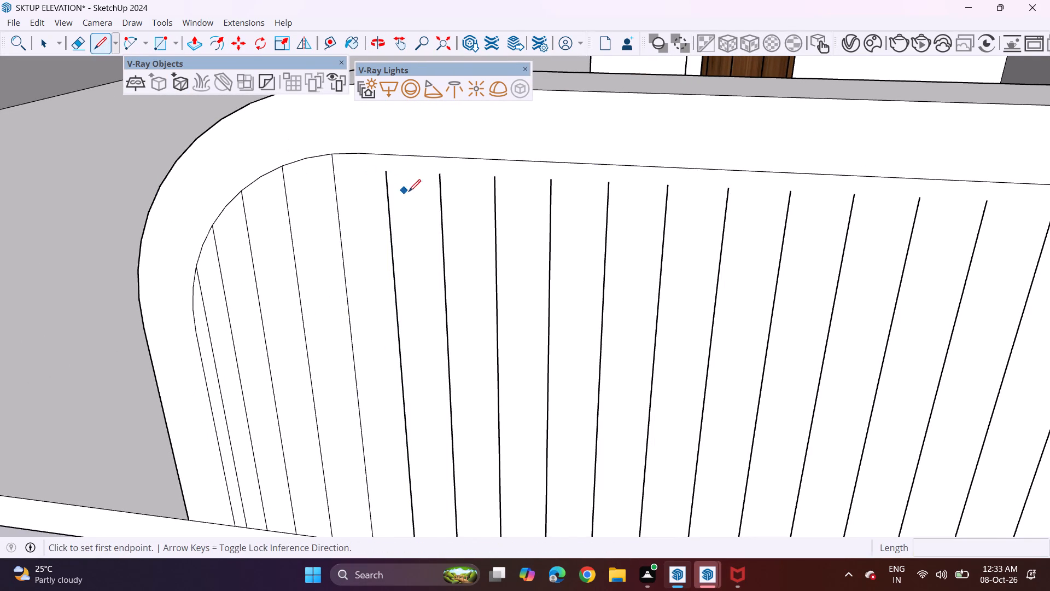
double_click(388, 177)
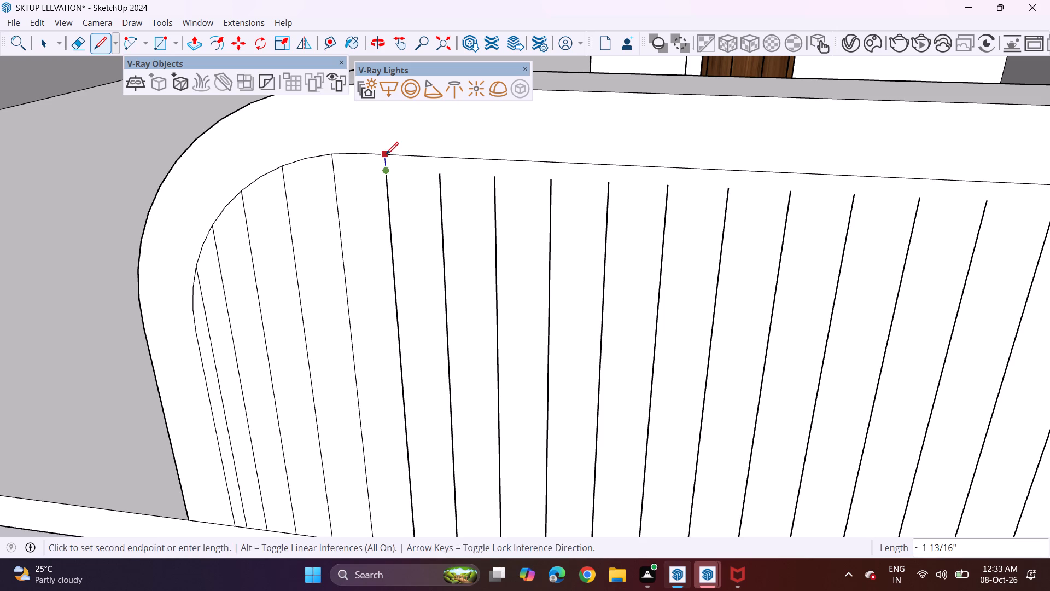
click(386, 154)
click(441, 178)
click(437, 155)
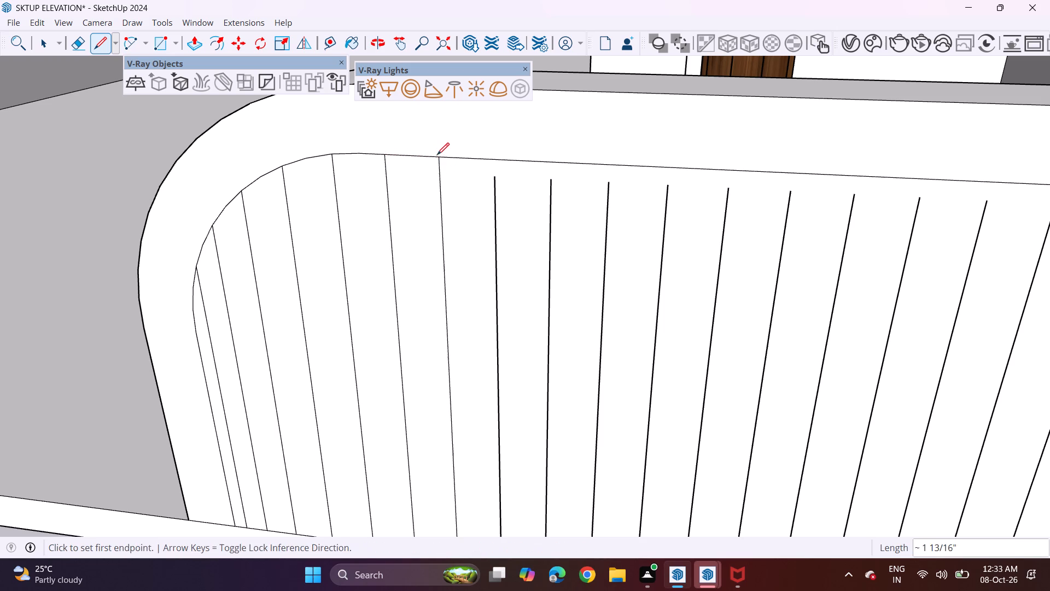
click(492, 179)
click(494, 163)
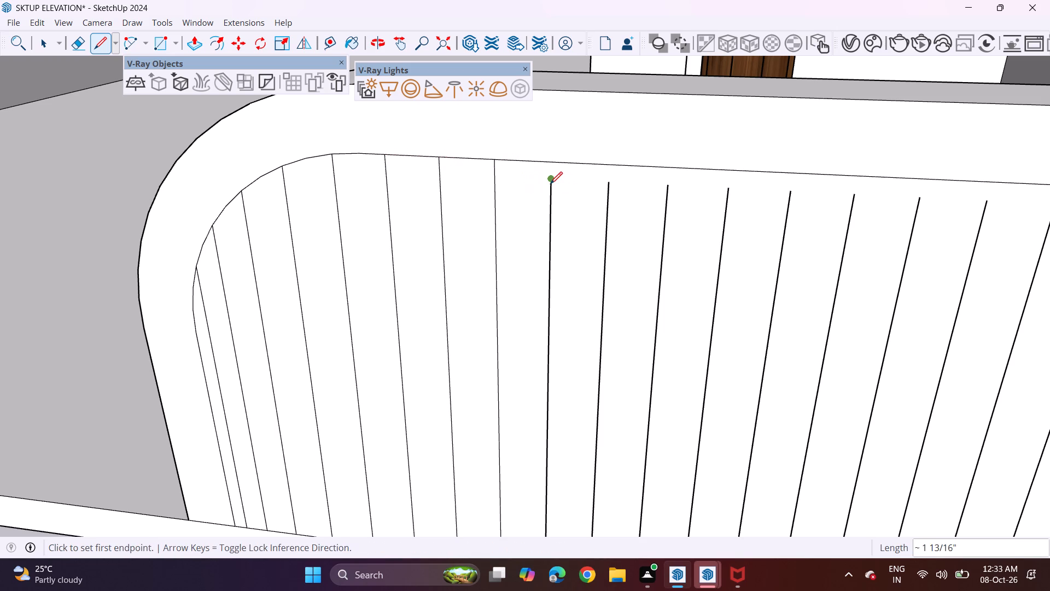
click(550, 184)
click(550, 162)
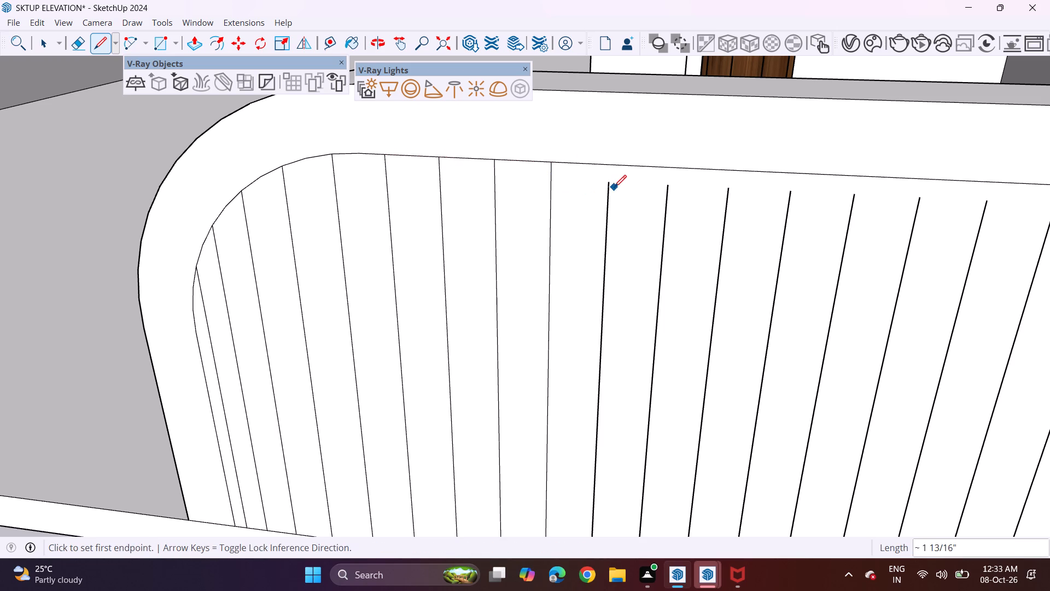
Extend the fifth to eighth vertical copies up to the inset border's top edge with lines about 1 13/16" long.
click(611, 187)
click(610, 166)
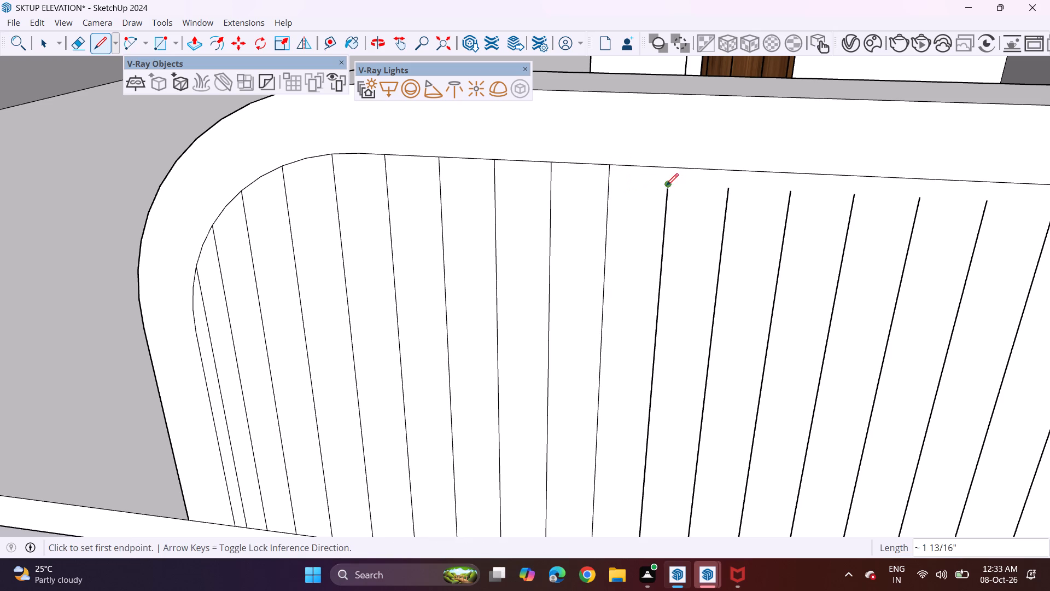
click(667, 186)
click(673, 169)
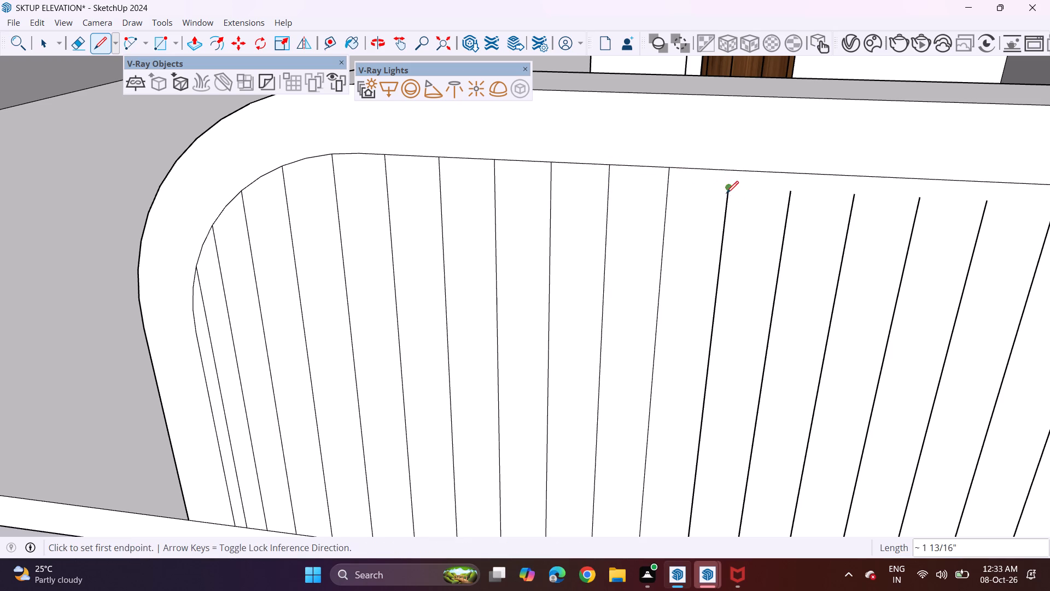
click(725, 193)
click(730, 174)
click(789, 196)
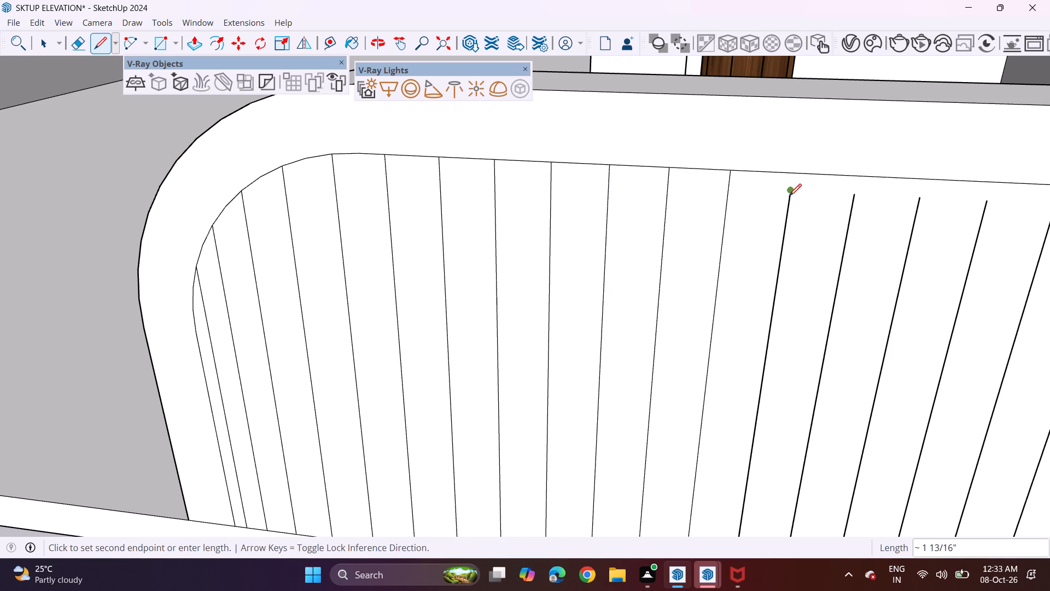
click(794, 175)
Extend the ninth to eleventh vertical copies up to the inset border's top edge with lines about 1 13/16" long.
scroll(785, 232, down, 3)
shift+middle_drag(795, 283, 670, 283)
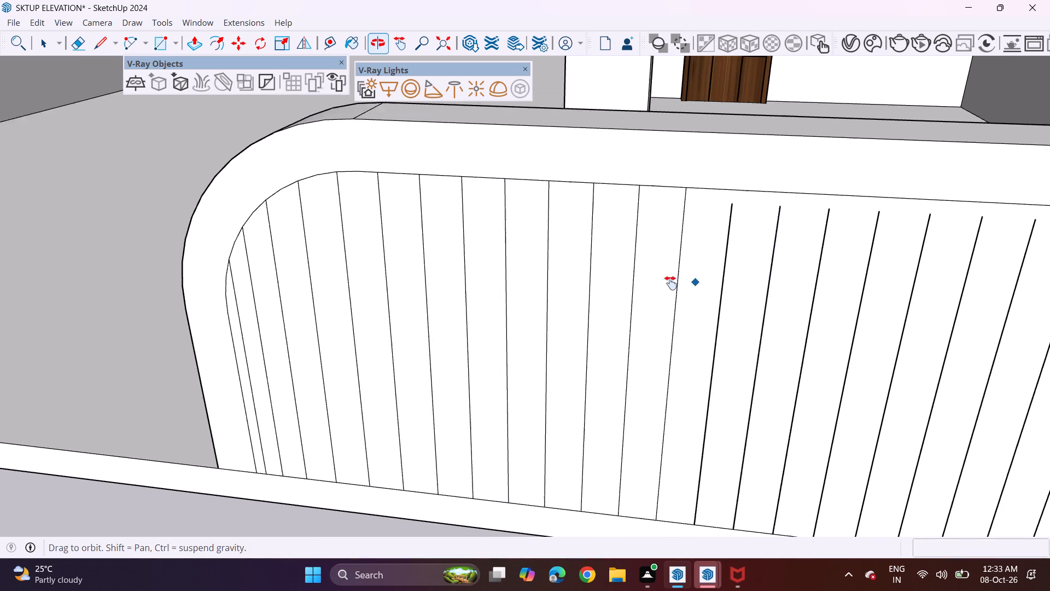
shift+middle_drag(670, 283, 541, 275)
click(580, 202)
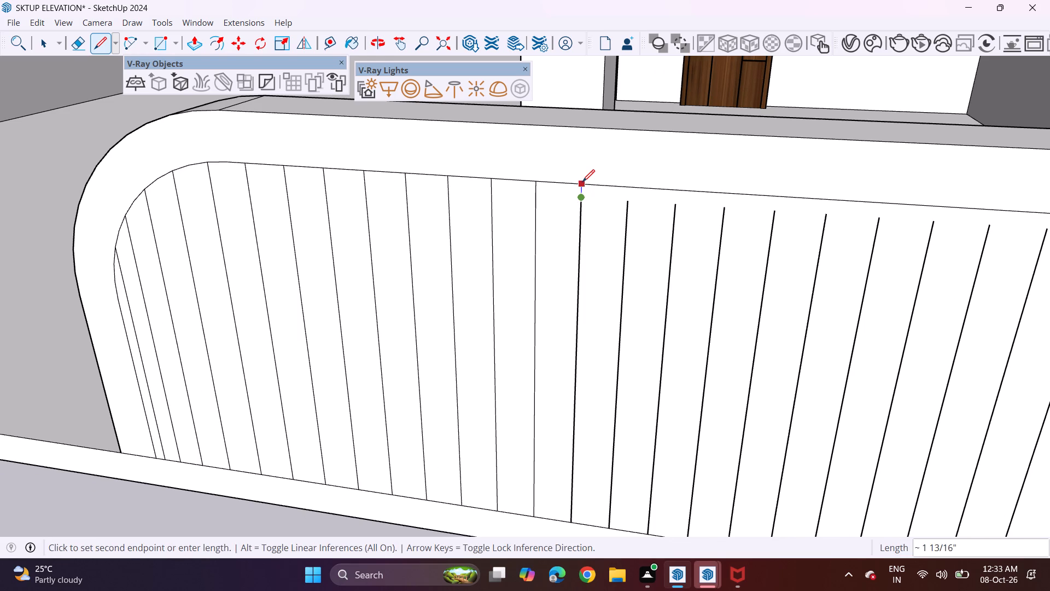
click(582, 182)
click(626, 200)
click(629, 186)
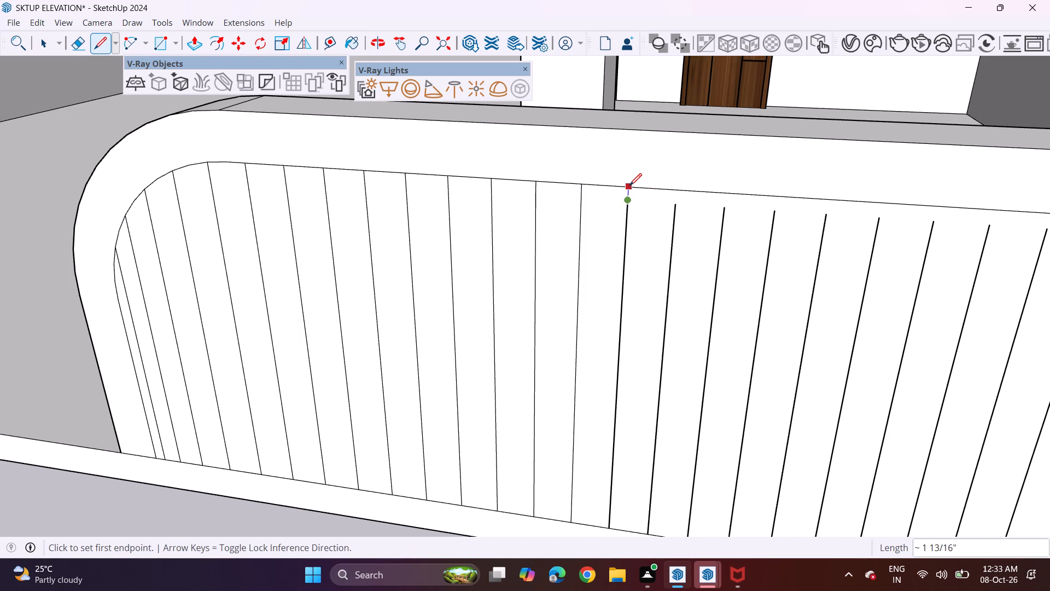
click(670, 207)
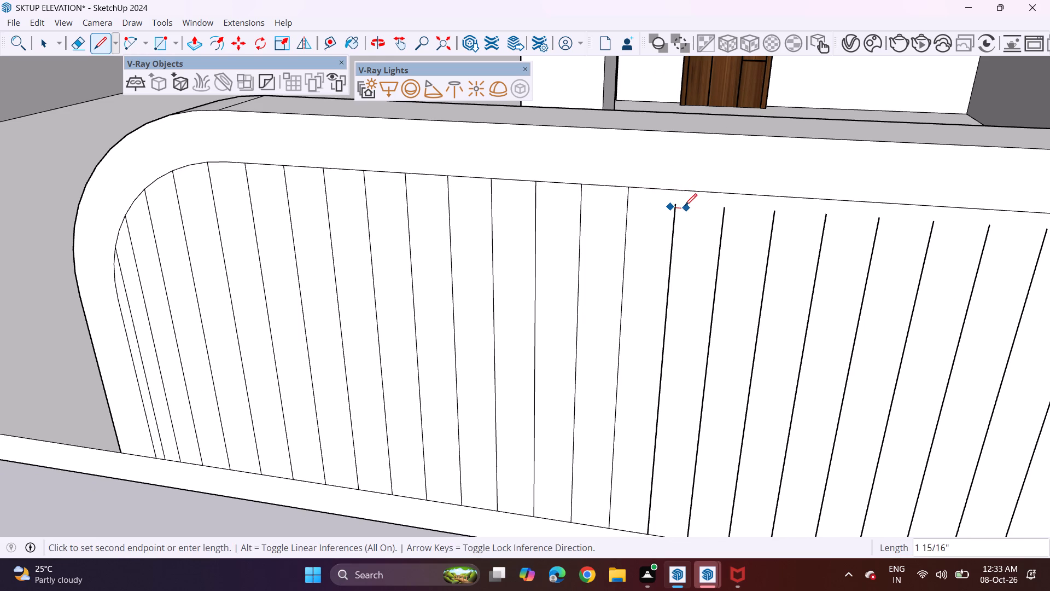
key(Escape)
click(677, 206)
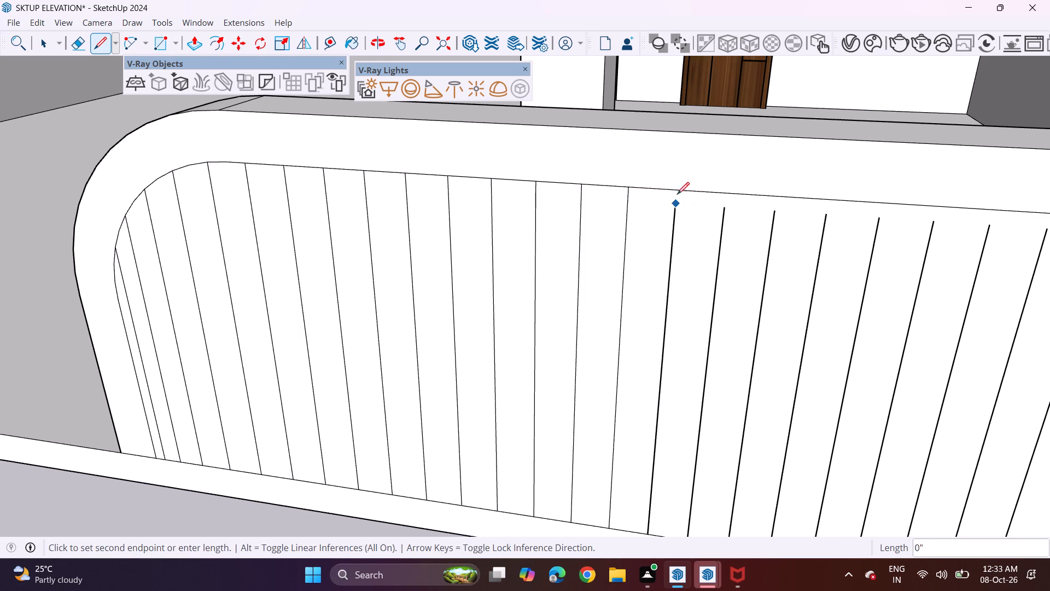
click(677, 192)
Extend the twelfth to fifteenth vertical copies up to the inset border's top edge with lines about 1 13/16" long.
click(728, 204)
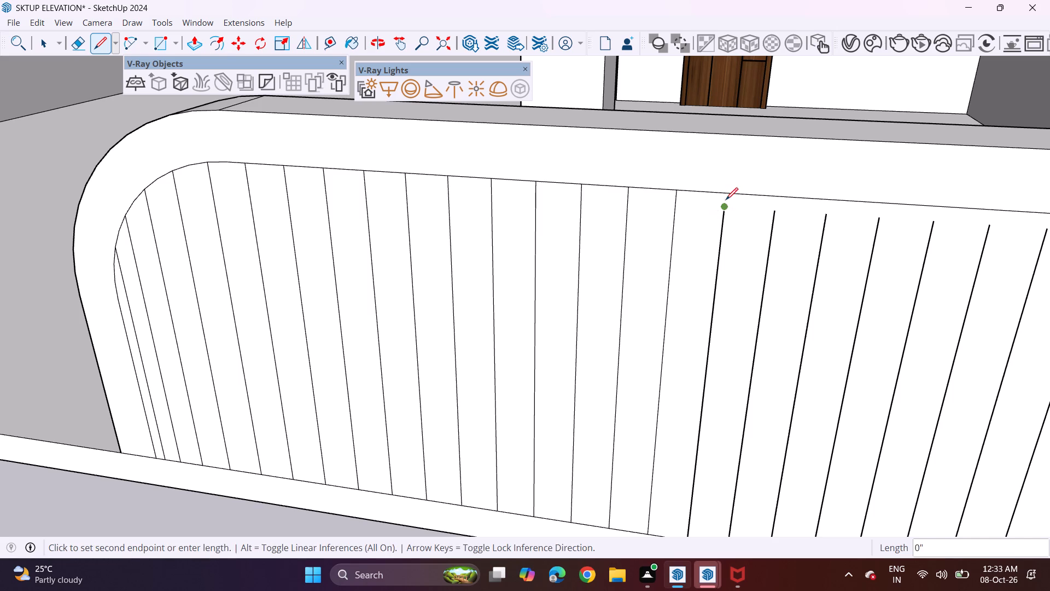
click(723, 194)
click(773, 213)
click(772, 198)
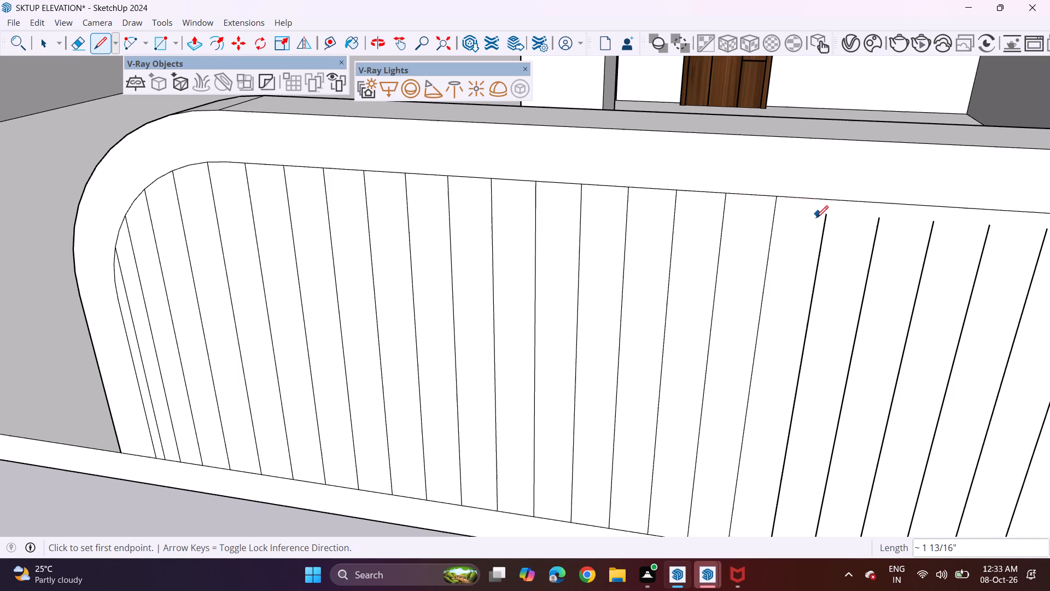
click(823, 218)
click(826, 199)
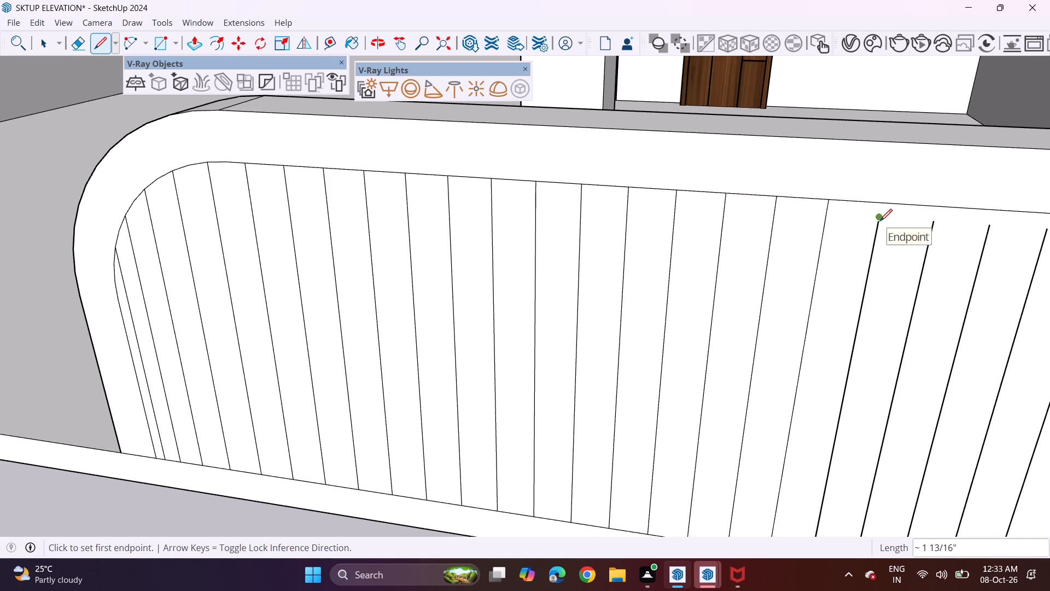
click(880, 221)
click(878, 205)
Close the gaps above the last four vertical copies with lines about 1 13/16" long up to the inset border's top edge.
scroll(849, 224, down, 2)
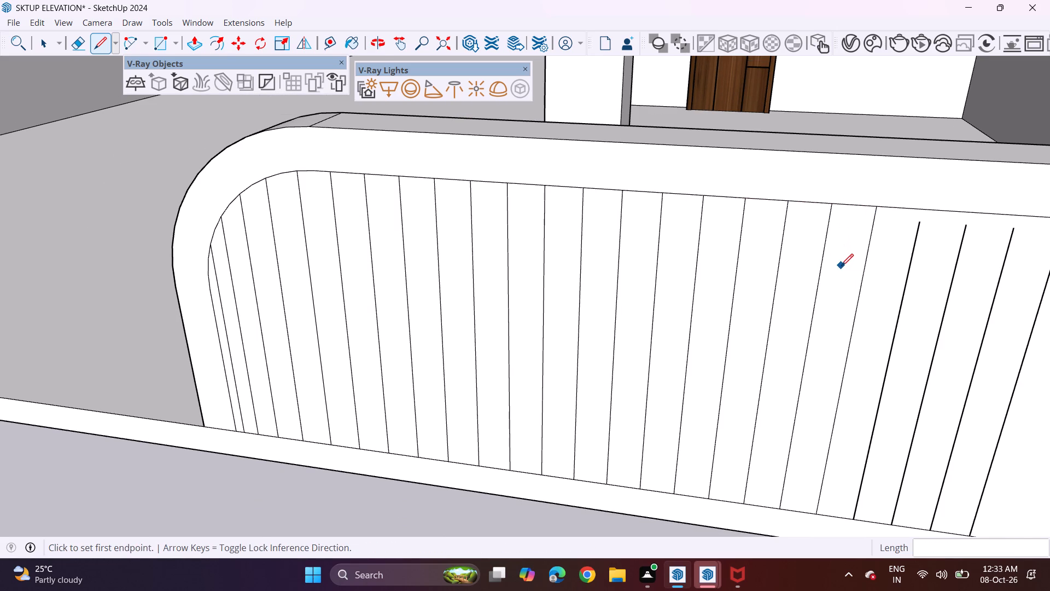
shift+middle_drag(834, 263, 510, 251)
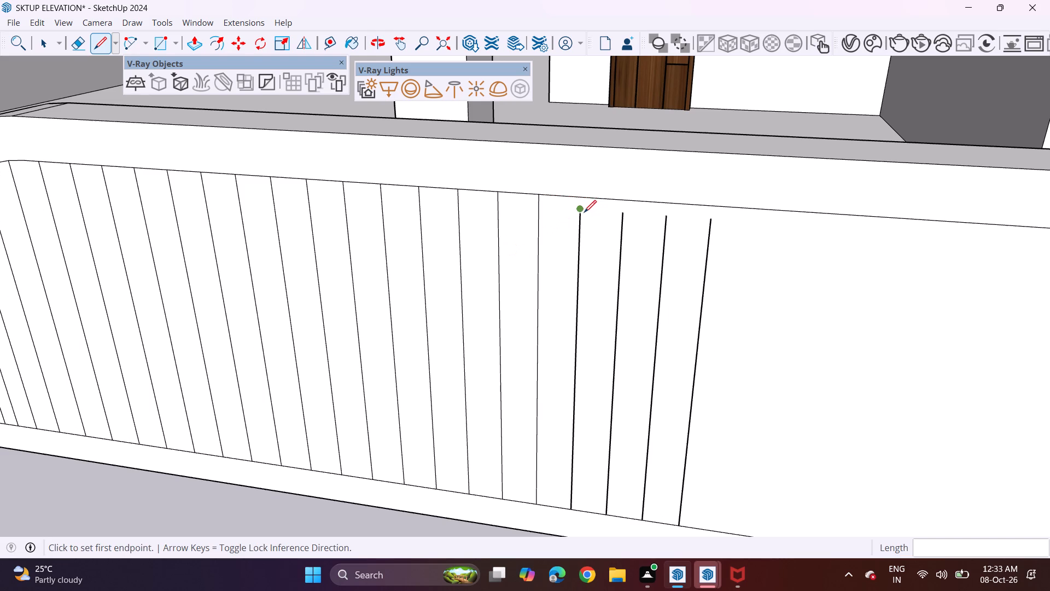
click(582, 213)
click(581, 199)
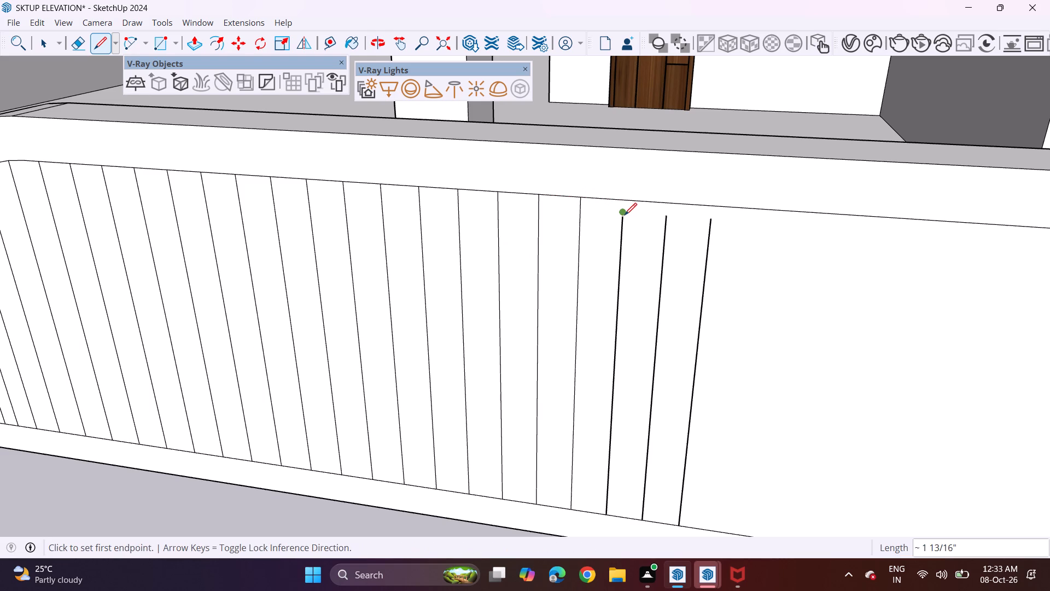
click(625, 215)
click(629, 202)
click(666, 217)
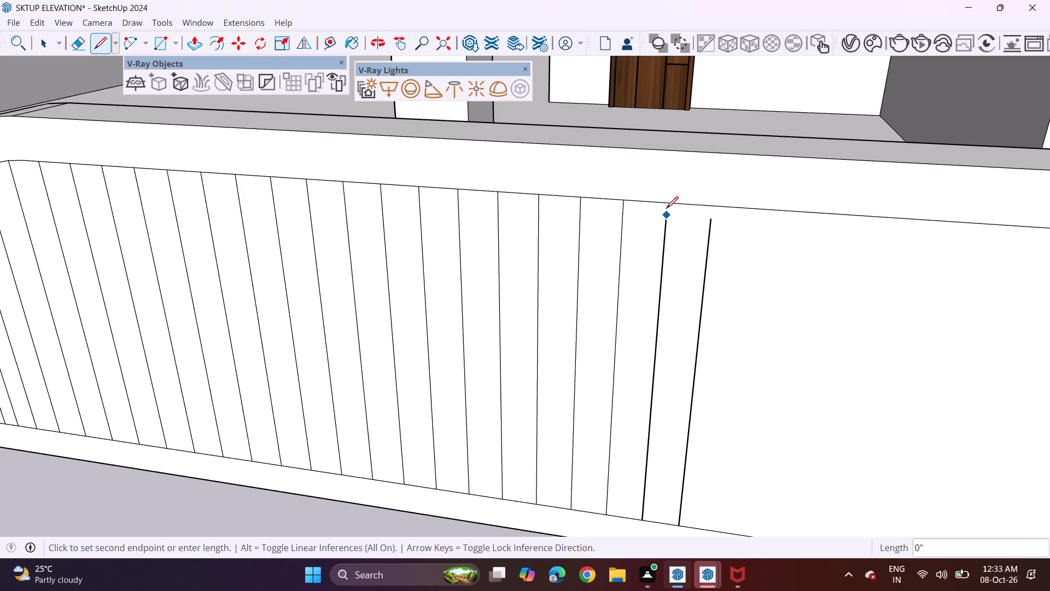
click(667, 205)
click(714, 222)
click(707, 207)
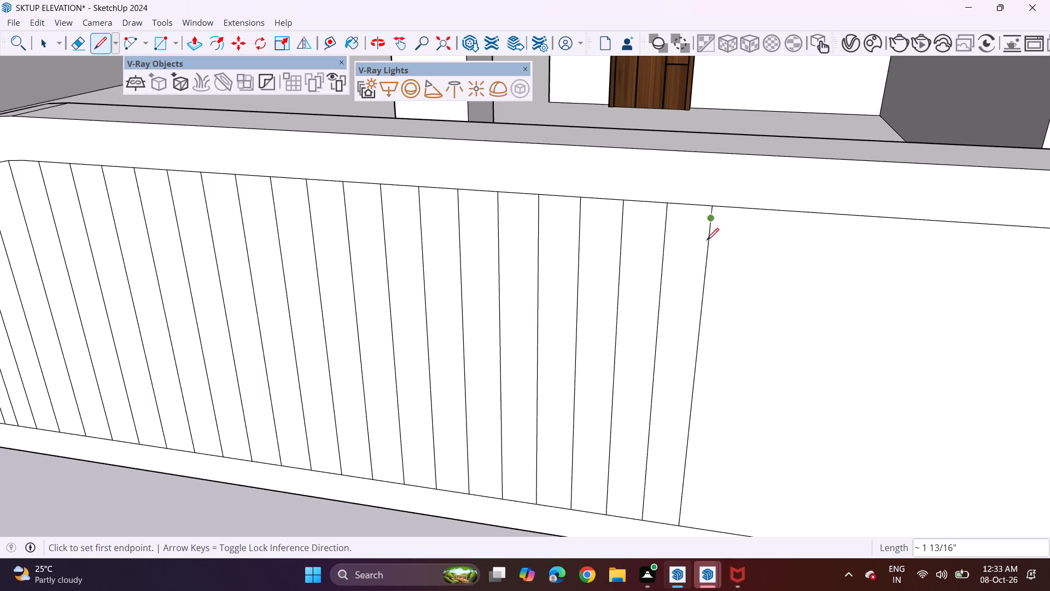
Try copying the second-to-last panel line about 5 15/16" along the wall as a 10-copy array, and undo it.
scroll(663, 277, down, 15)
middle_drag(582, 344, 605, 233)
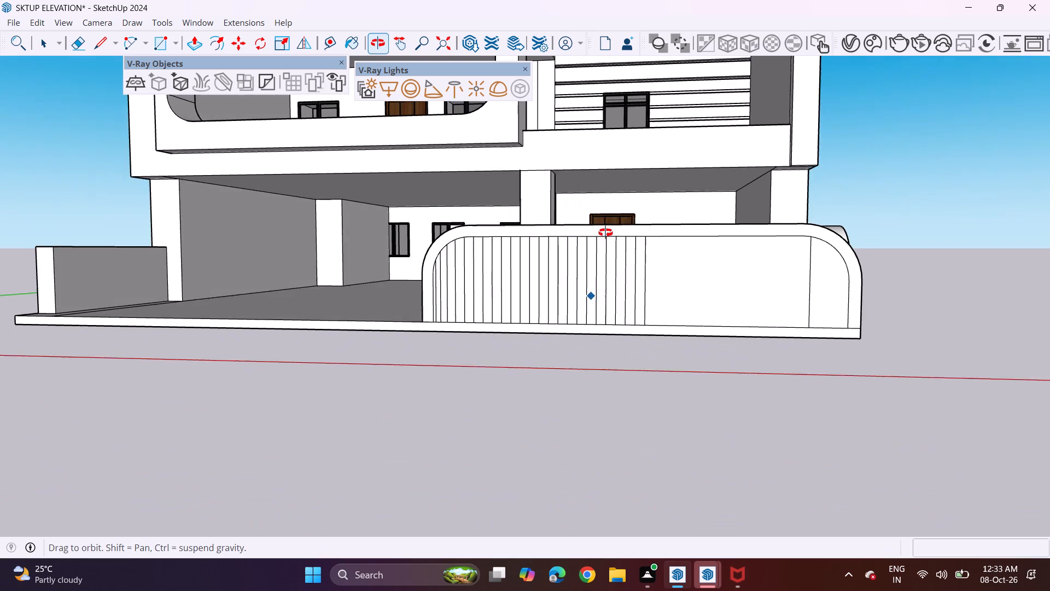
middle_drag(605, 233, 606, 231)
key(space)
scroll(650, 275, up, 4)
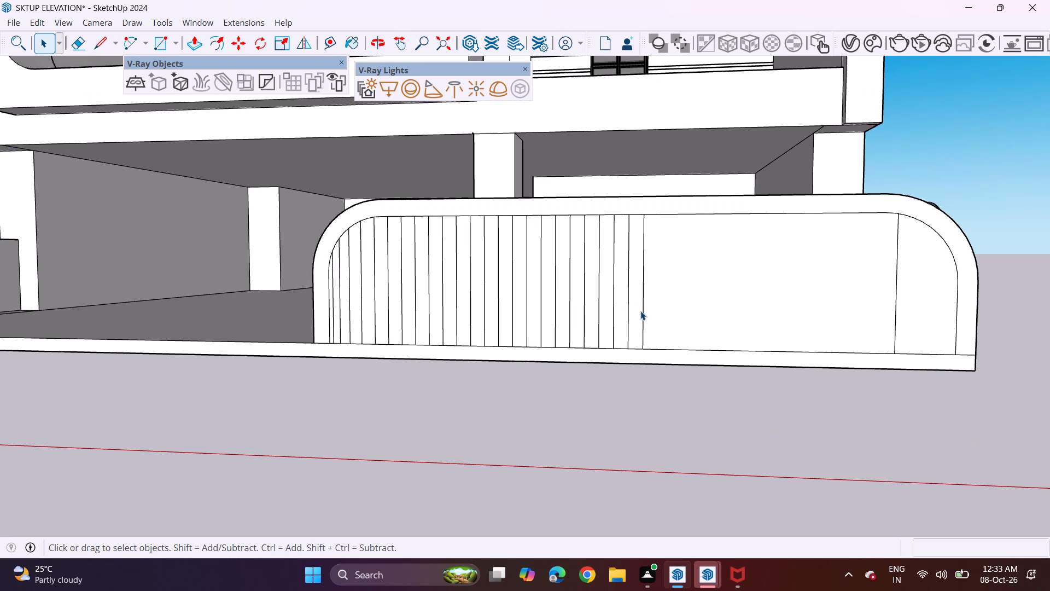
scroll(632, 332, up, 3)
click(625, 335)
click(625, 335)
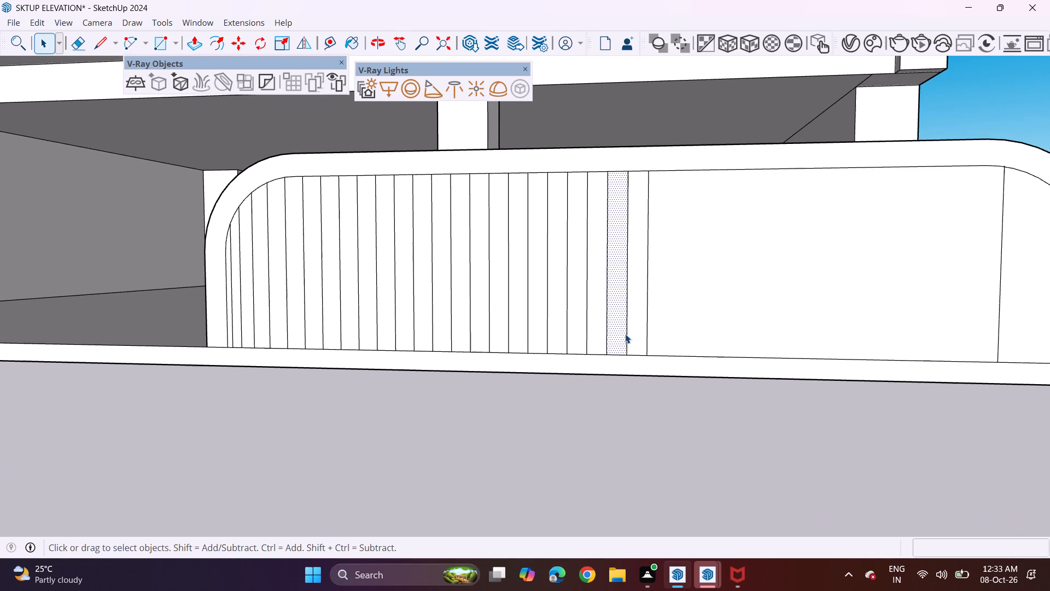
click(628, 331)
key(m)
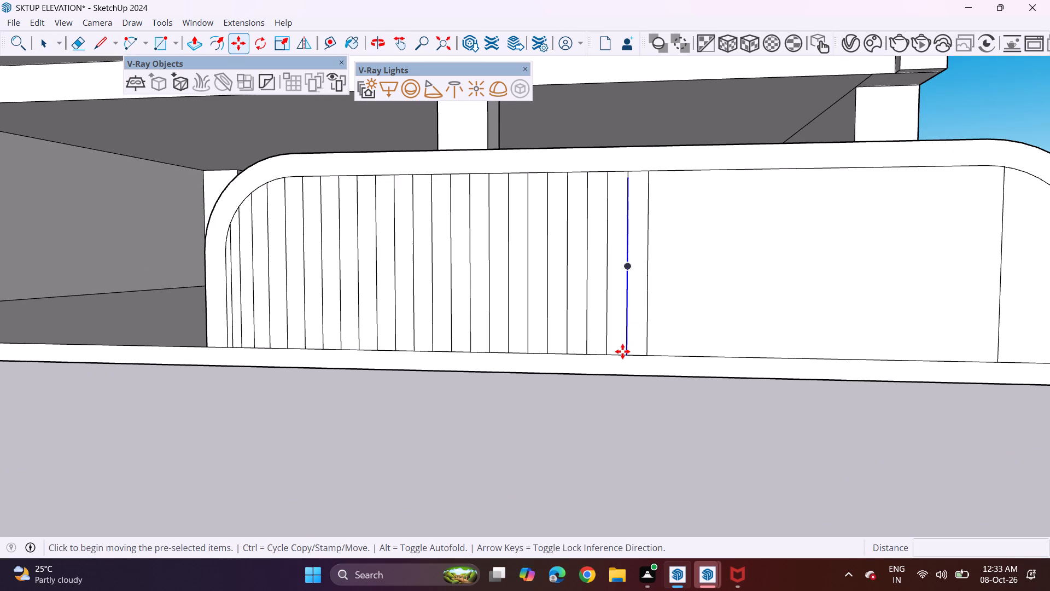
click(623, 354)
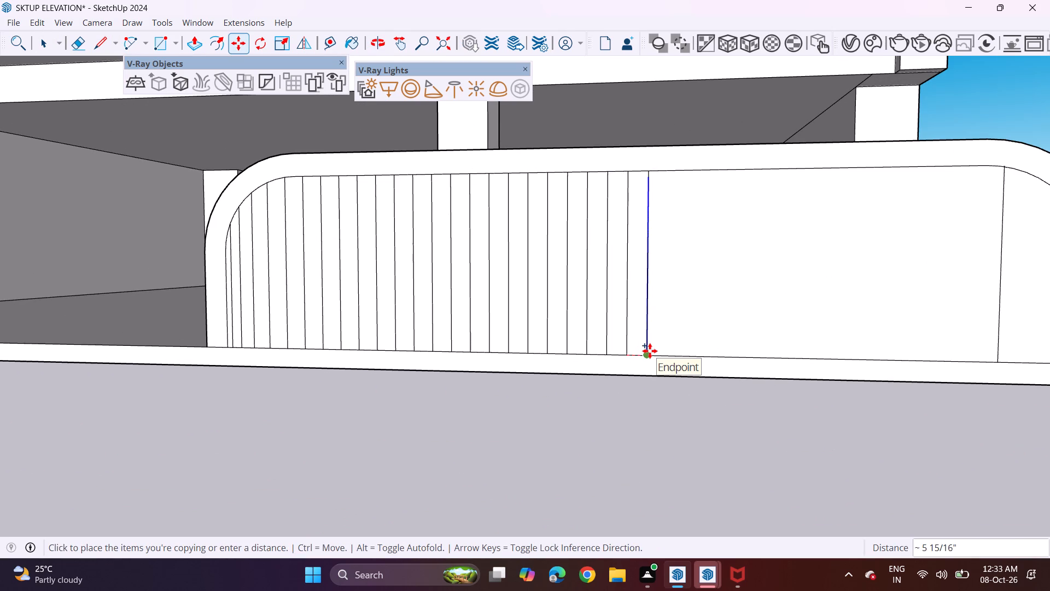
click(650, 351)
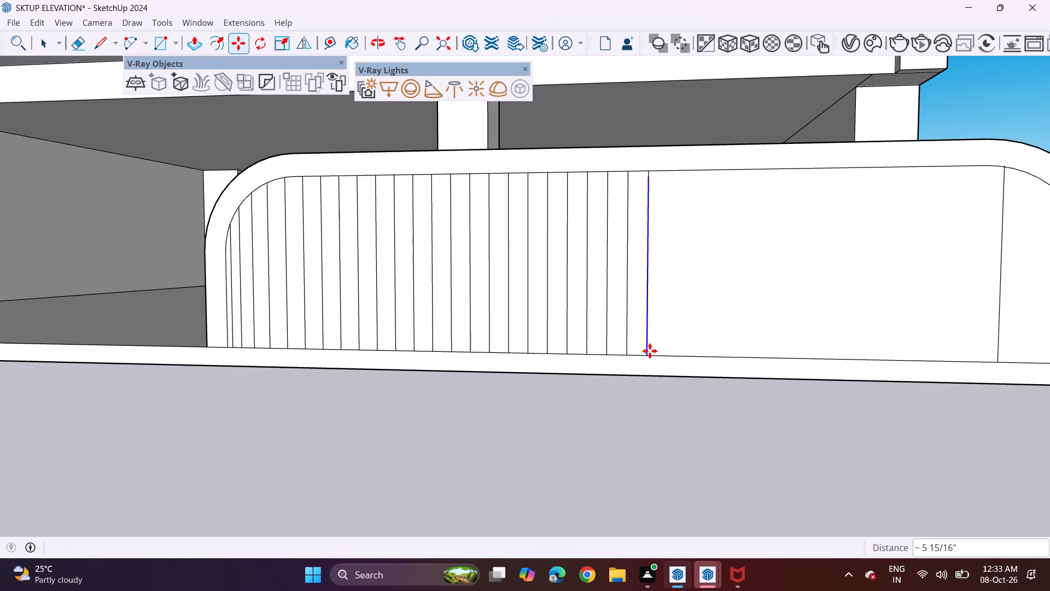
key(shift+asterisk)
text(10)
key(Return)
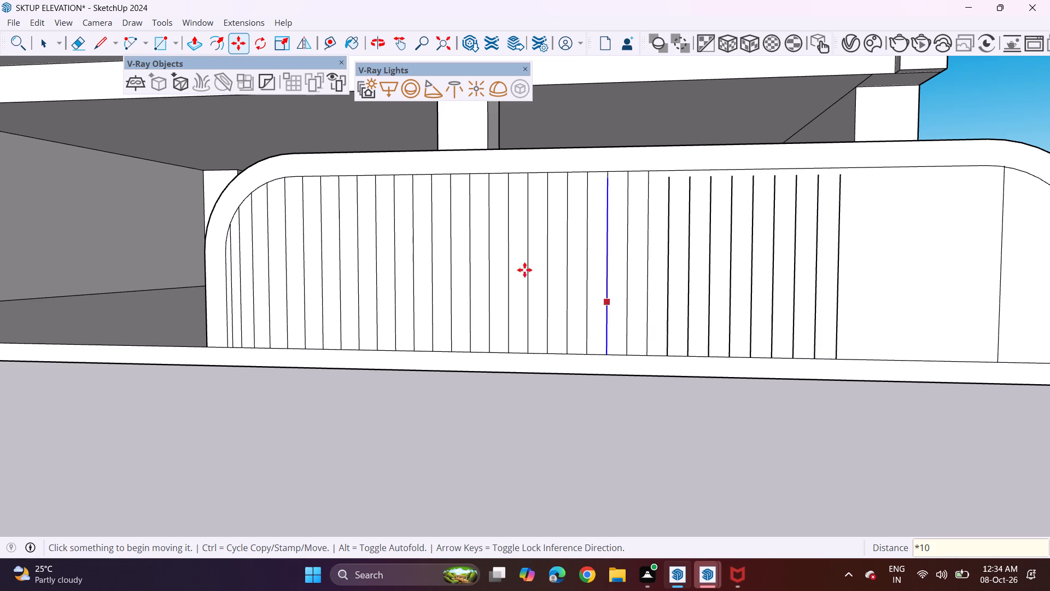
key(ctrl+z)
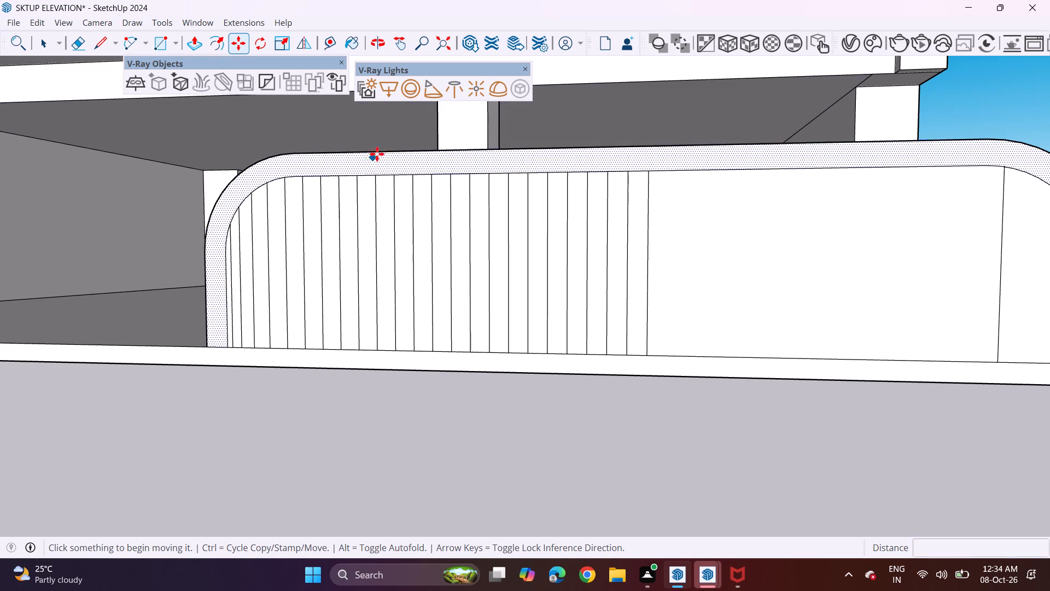
Retrace the last two vertical panel lines between the inset border's top and bottom edges with lines about 4' 6 1/16" long.
click(106, 40)
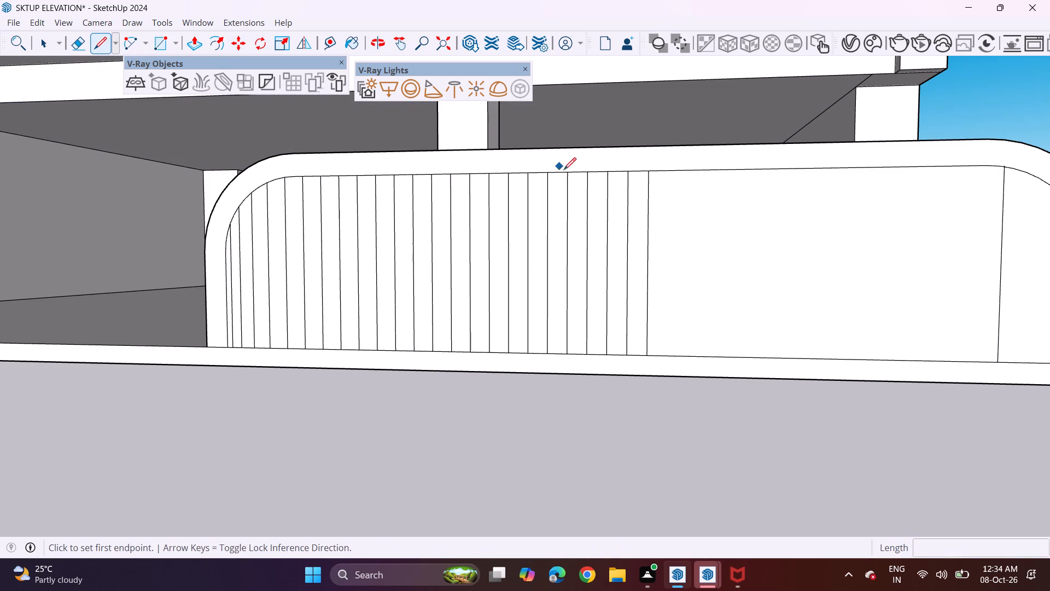
click(651, 170)
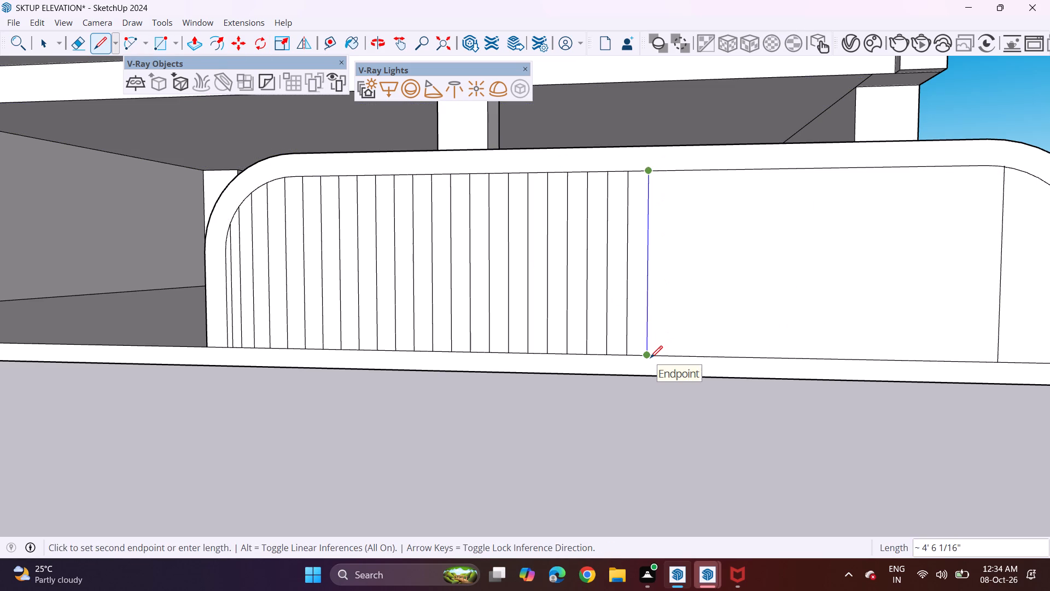
click(650, 358)
click(628, 352)
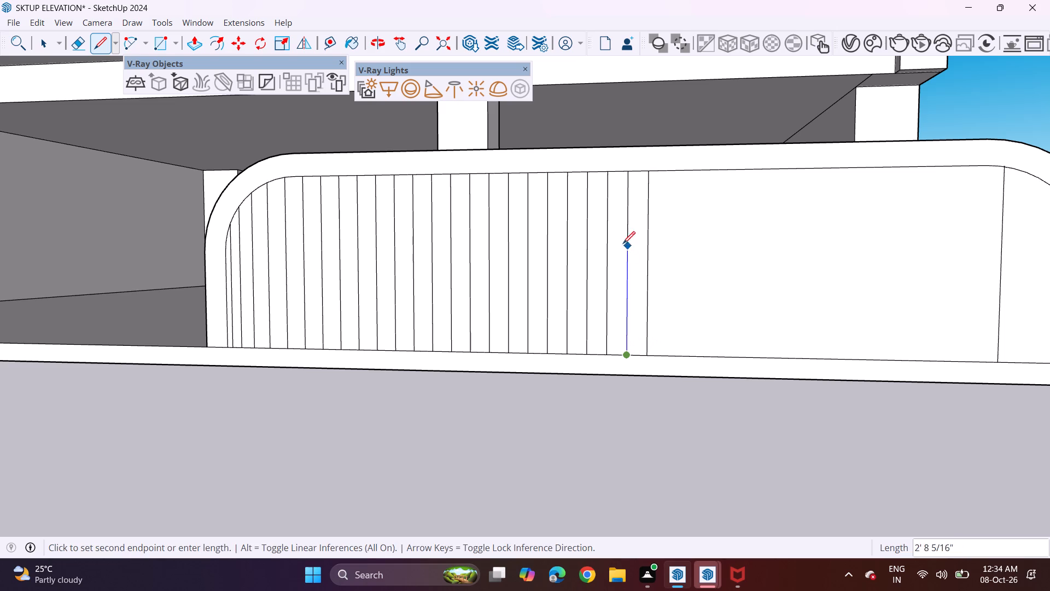
click(632, 171)
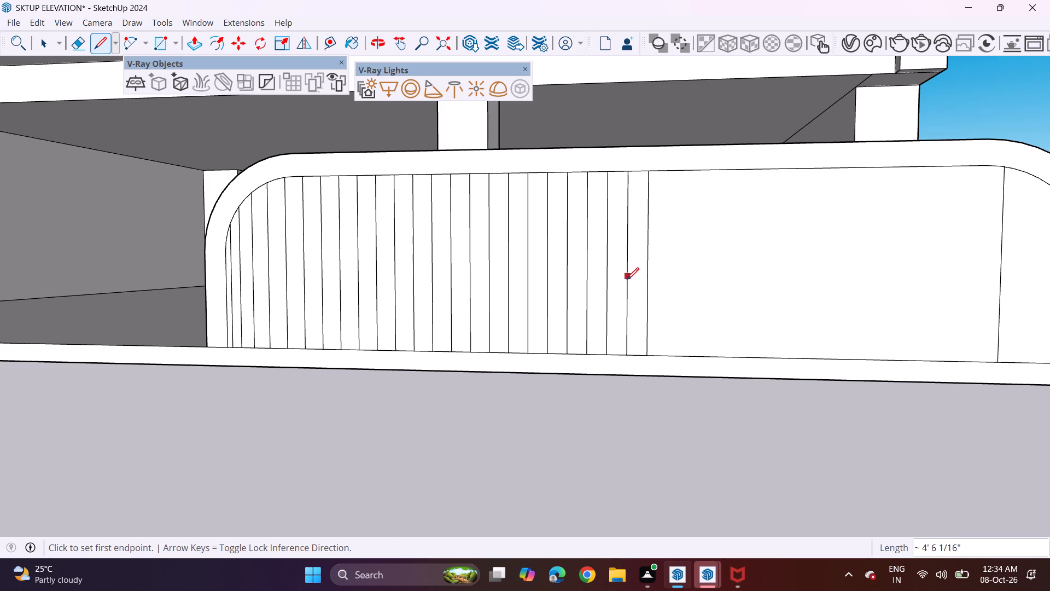
Copy the second-to-last panel line about 5 15/16" onto the last line and repeat it as a 15-copy array.
key(space)
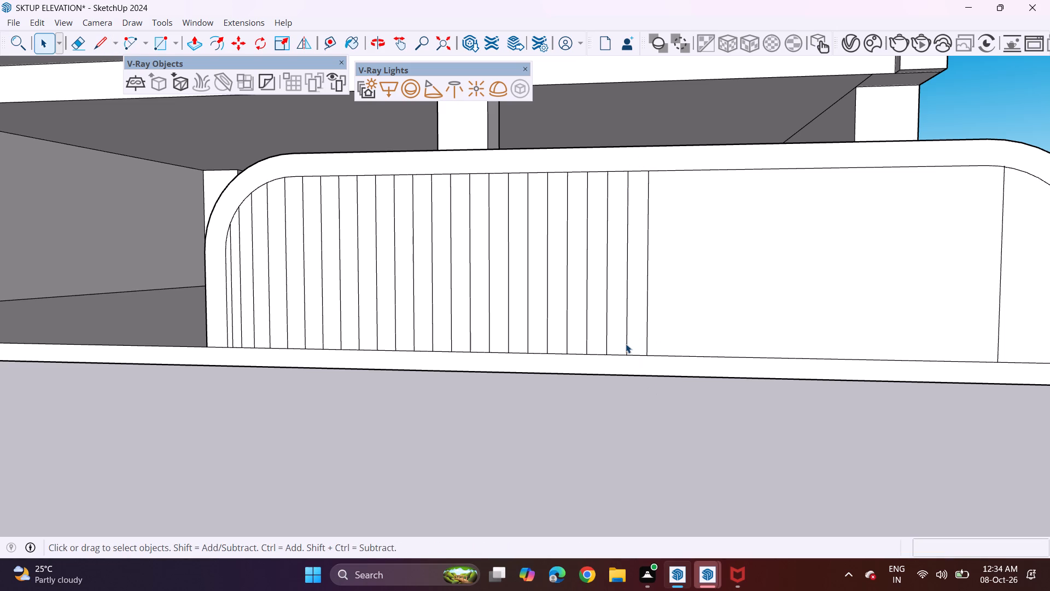
click(626, 344)
key(m)
click(631, 357)
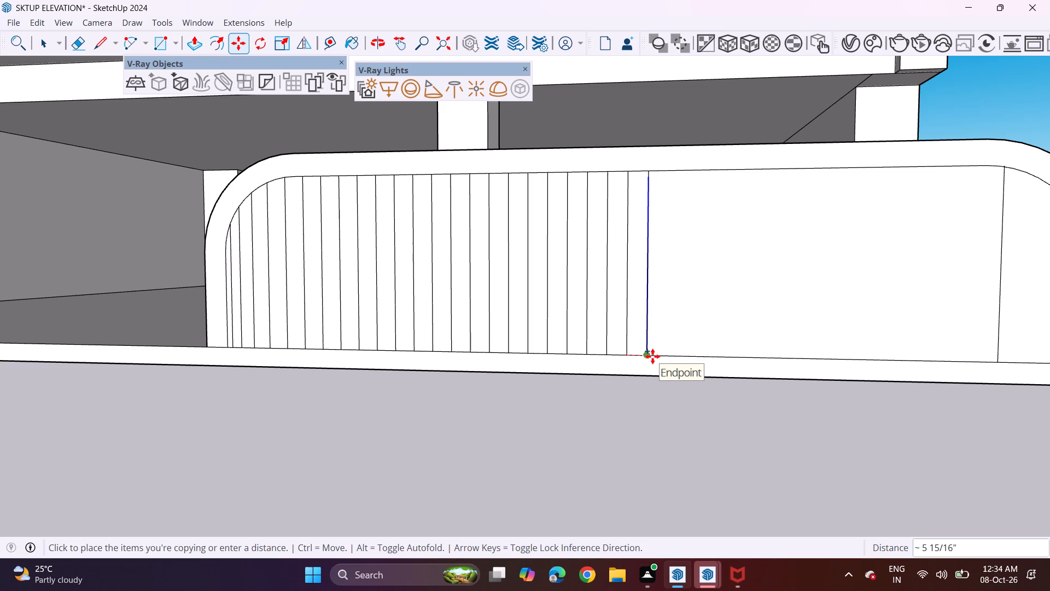
click(652, 356)
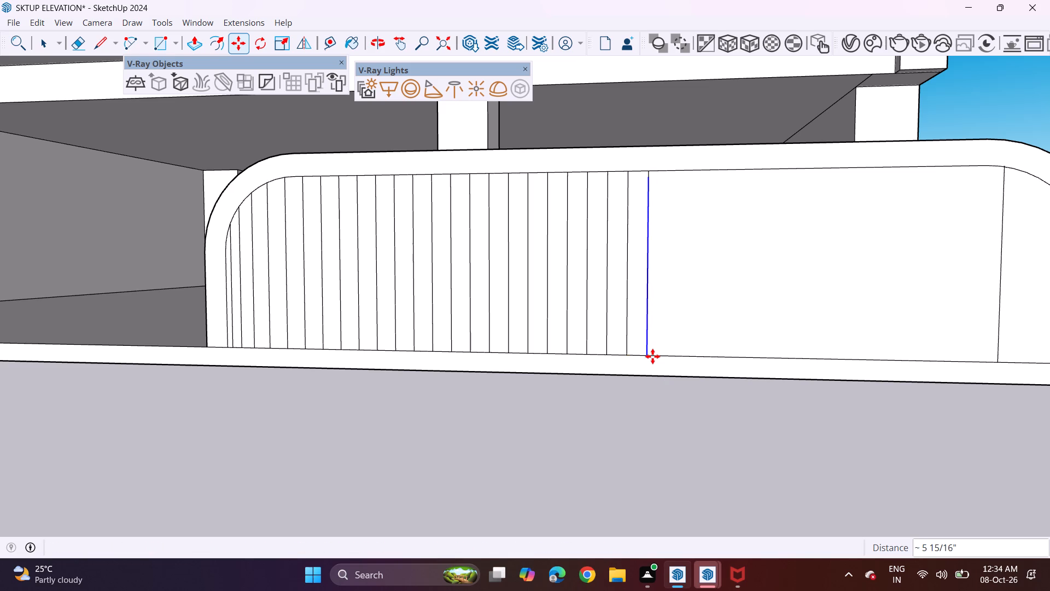
key(shift+asterisk)
text(15)
key(Return)
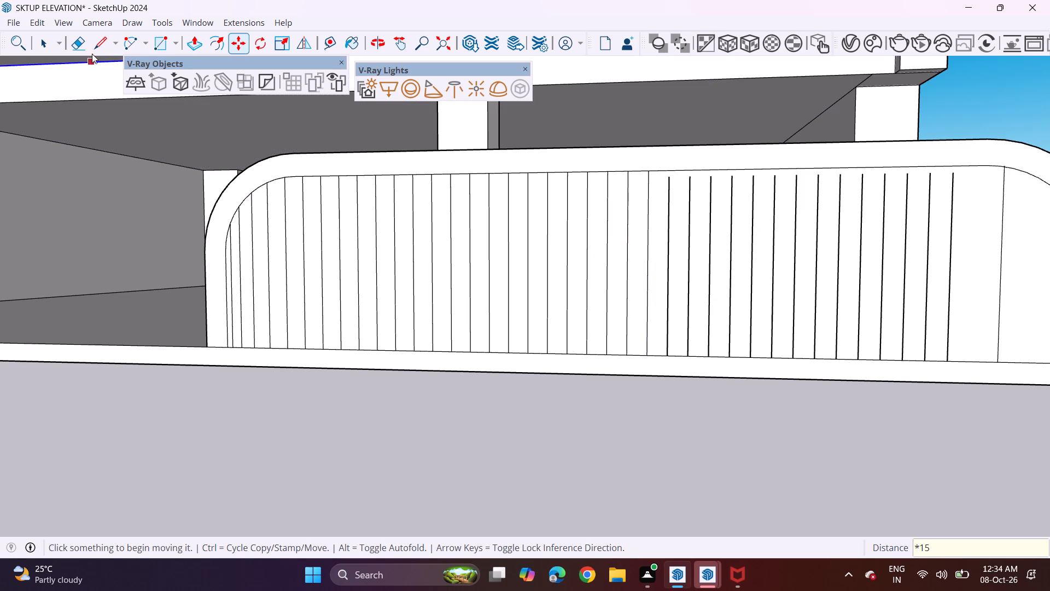
Extend the first four new panel lines up to the inset border's top edge with lines about 1 13/16" long.
click(106, 41)
scroll(670, 166, up, 3)
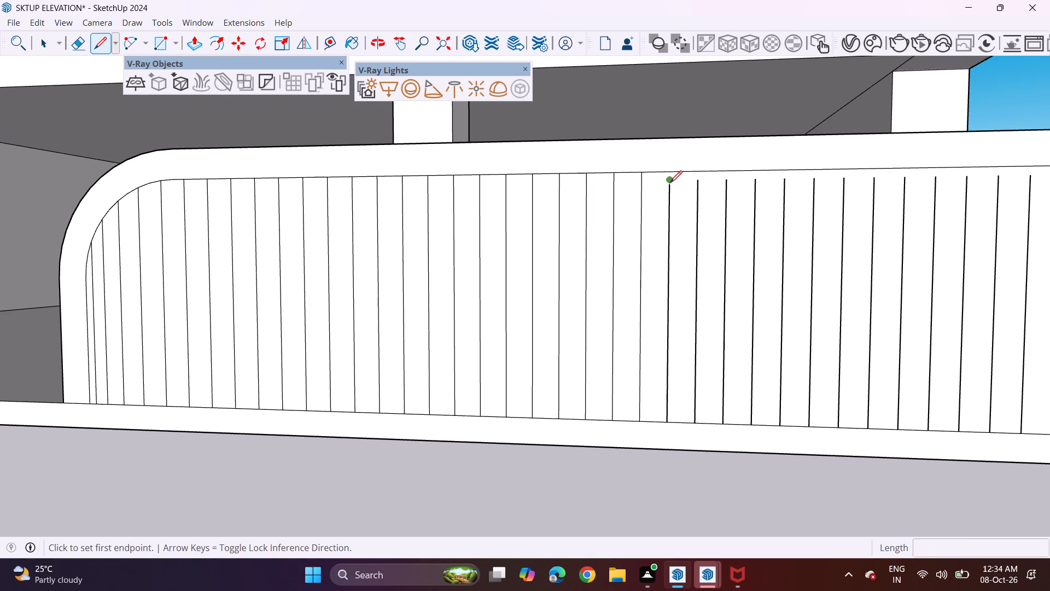
click(670, 183)
click(672, 172)
click(698, 179)
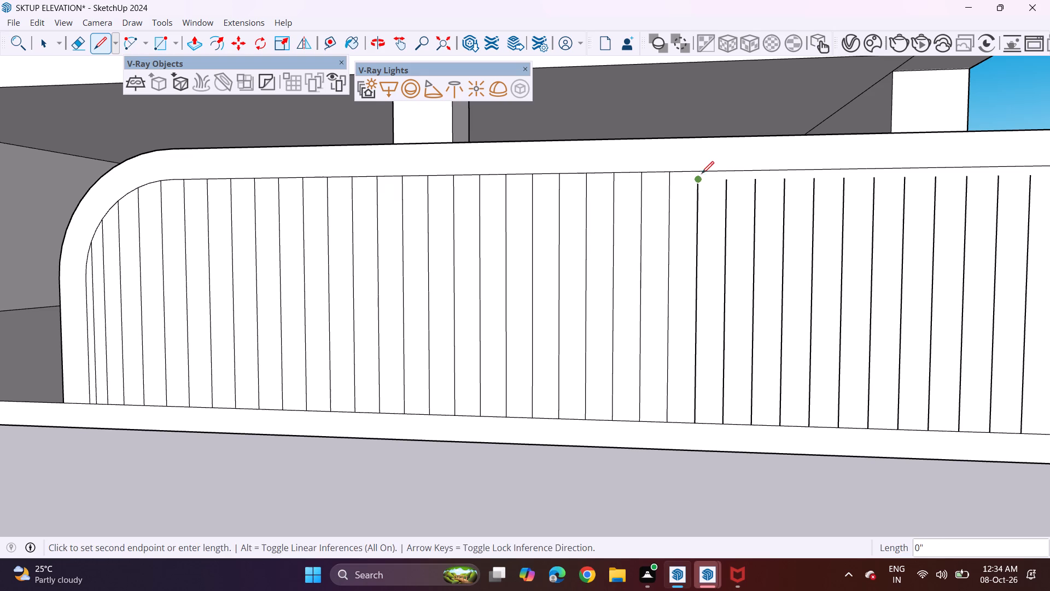
click(702, 172)
click(727, 181)
click(731, 170)
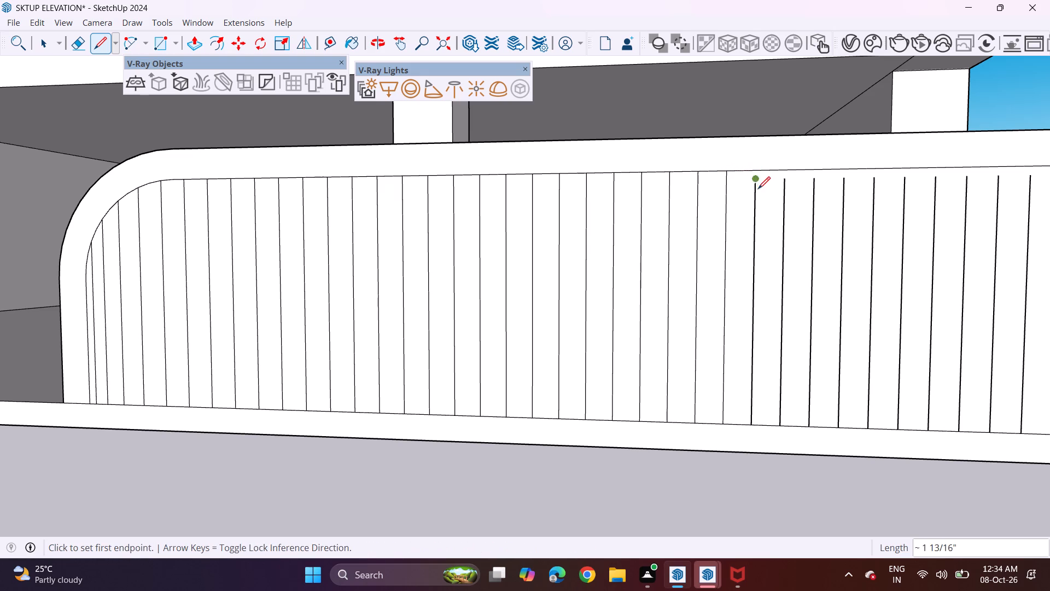
click(756, 177)
click(759, 164)
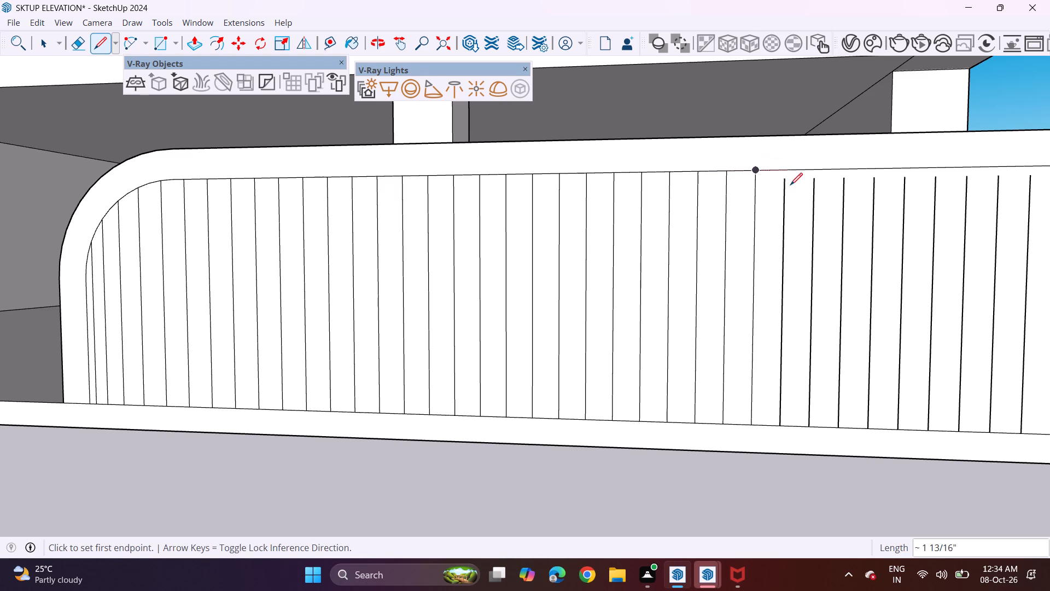
Extend the fifth to eighth new panel lines up to the inset border's top edge with lines about 1 13/16" long.
click(786, 178)
click(786, 163)
click(816, 183)
click(816, 170)
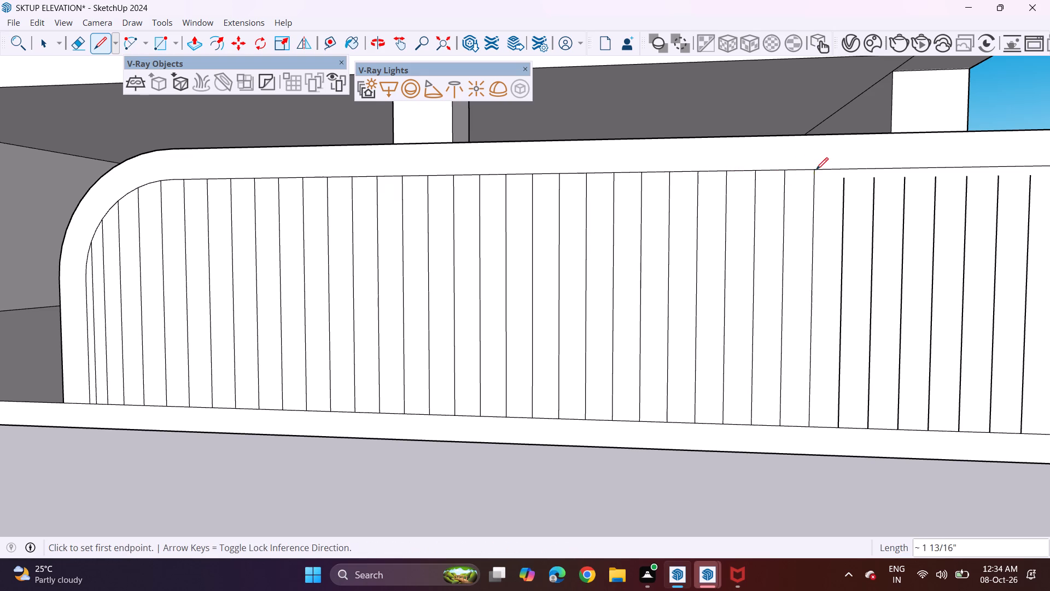
click(842, 185)
click(848, 173)
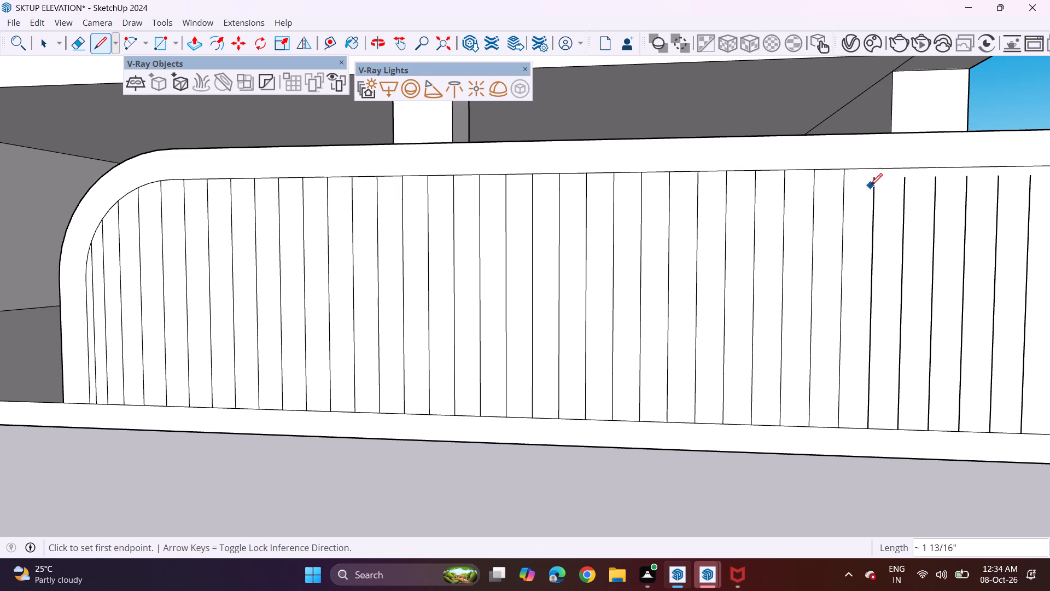
click(874, 180)
click(871, 167)
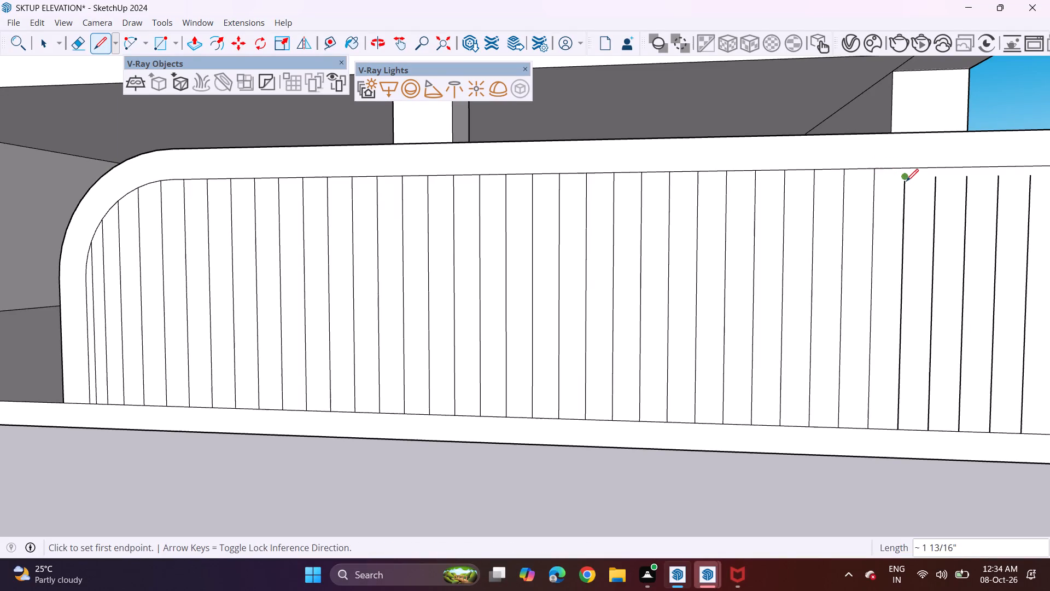
Extend the ninth to eleventh new panel lines up to the inset border's top edge.
click(906, 181)
click(902, 167)
click(934, 183)
click(932, 166)
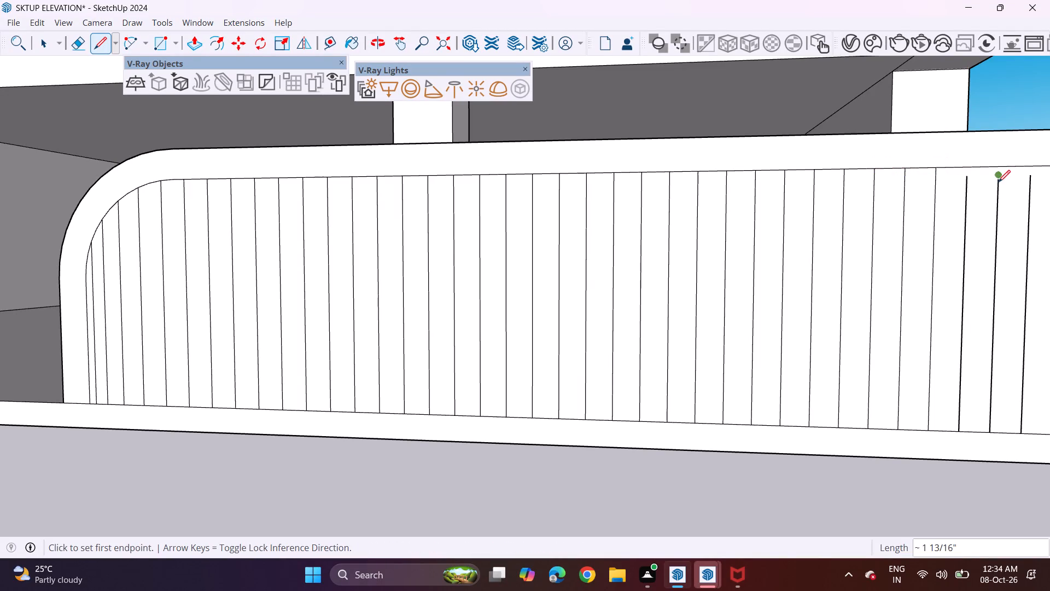
drag(966, 184, 965, 179)
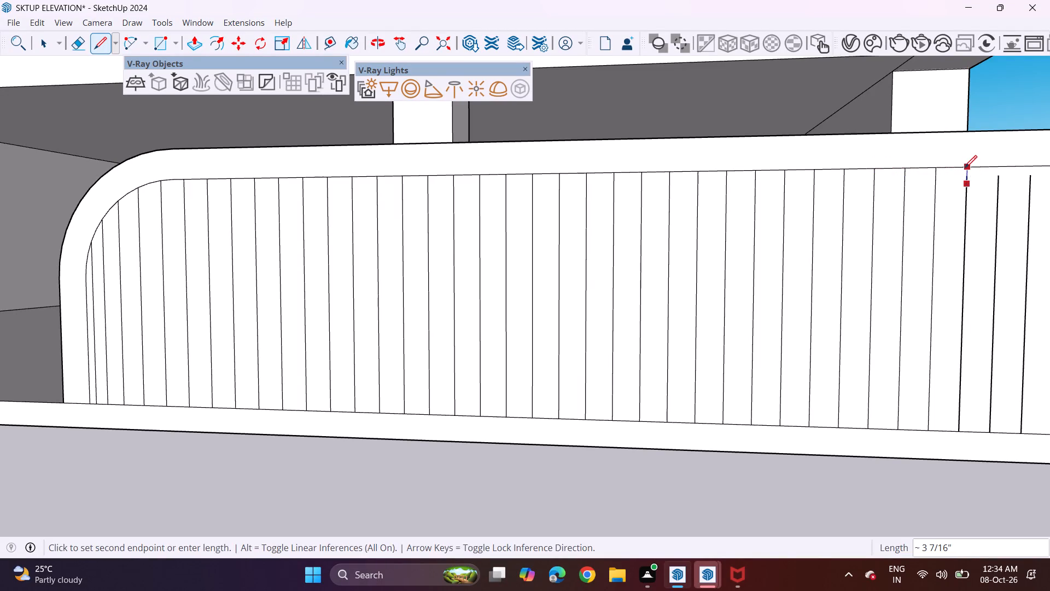
click(965, 167)
Close the gaps above the twelfth and thirteenth new panel lines with short lines up to the inset border's top edge.
scroll(952, 174, down, 2)
middle_drag(949, 193, 930, 198)
shift+middle_drag(931, 206, 656, 193)
click(717, 163)
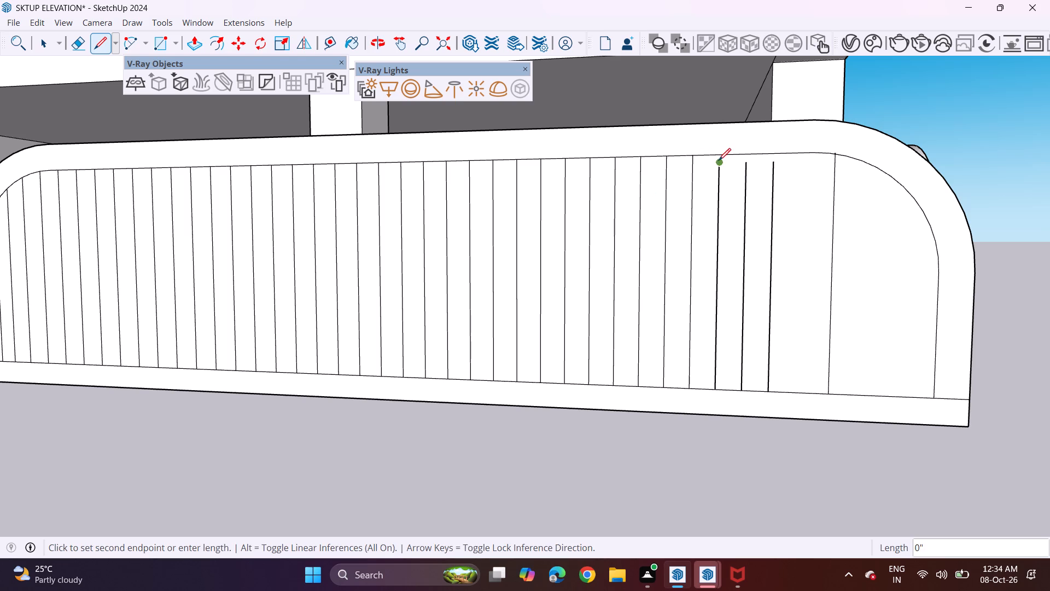
click(720, 157)
click(750, 165)
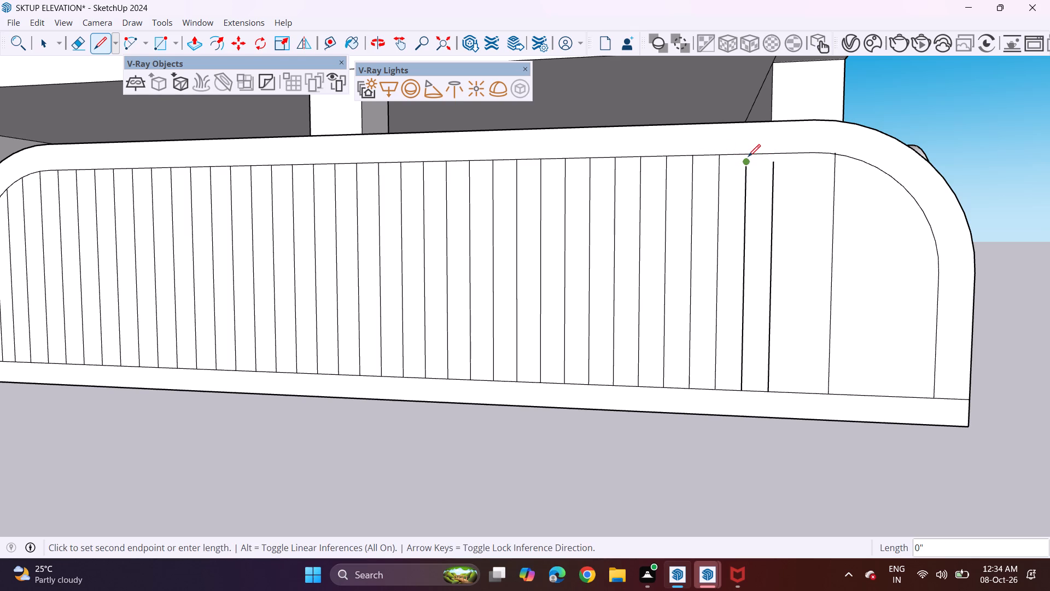
scroll(746, 155, up, 3)
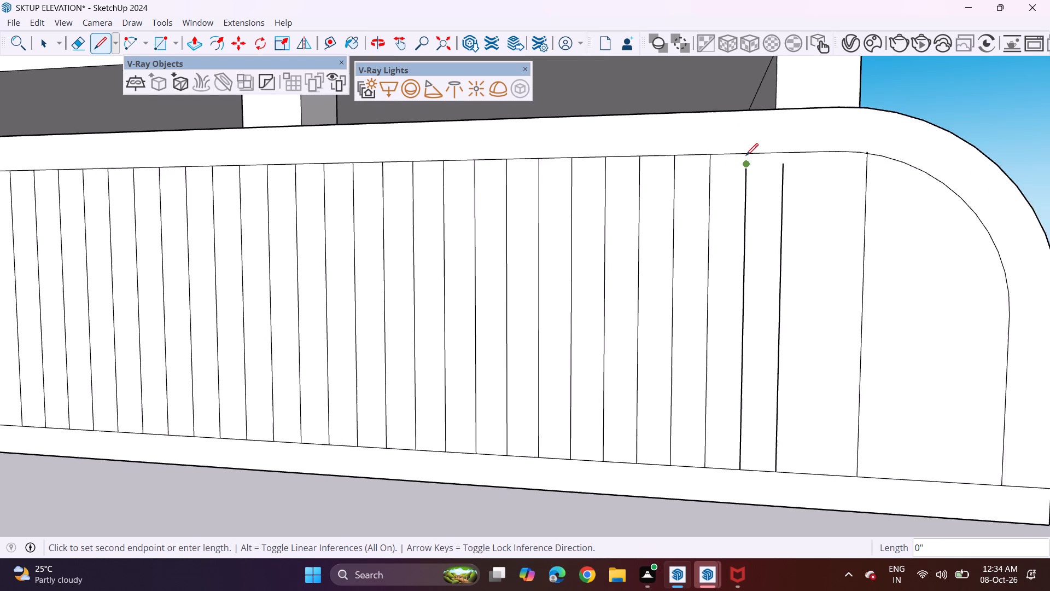
scroll(746, 155, up, 1)
click(745, 152)
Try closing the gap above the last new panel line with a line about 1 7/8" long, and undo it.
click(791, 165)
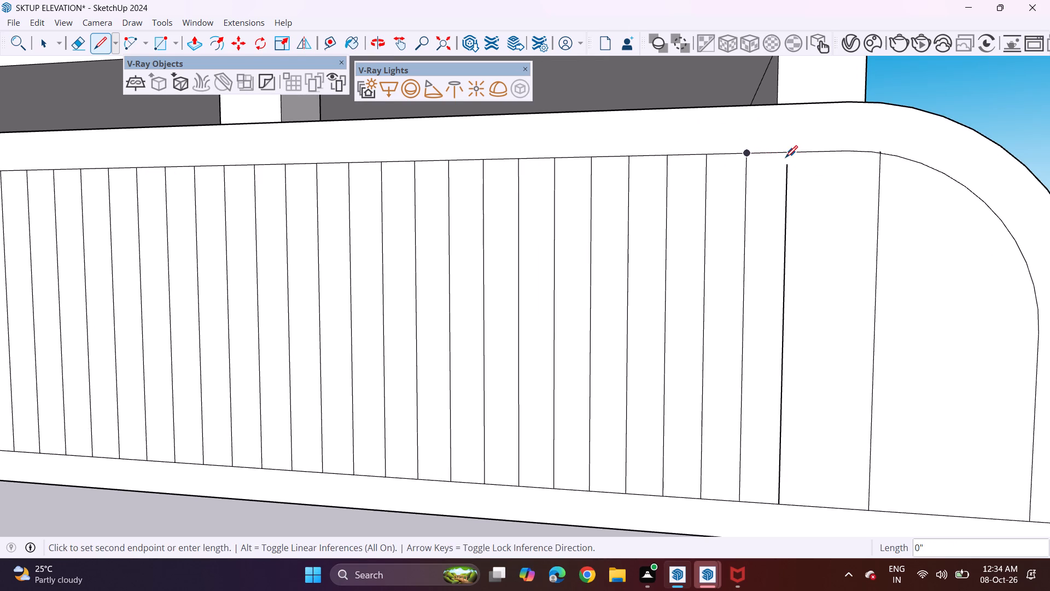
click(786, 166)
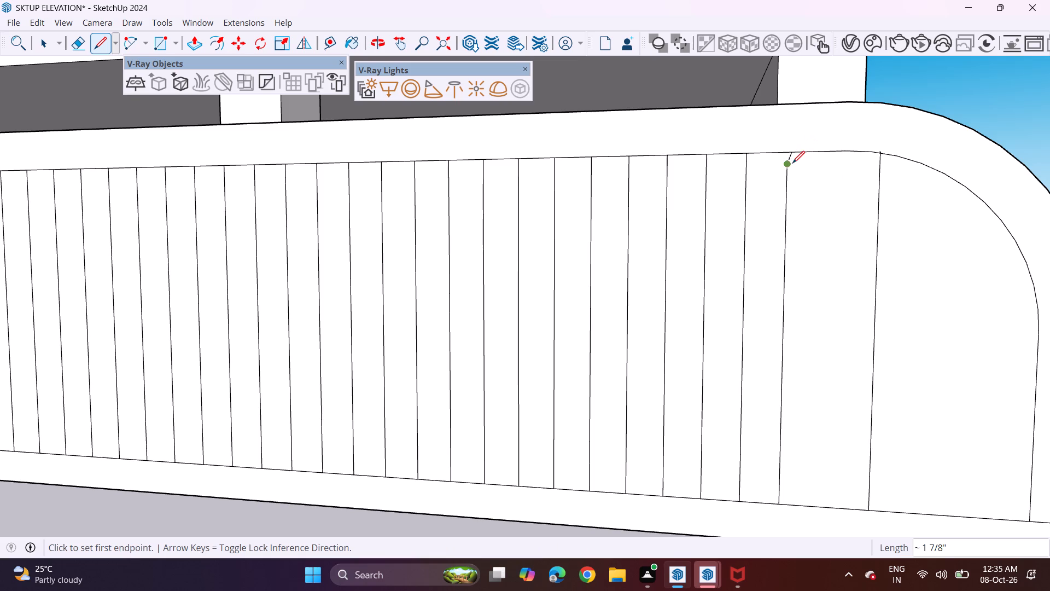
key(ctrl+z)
Extend the last new panel line straight up to the inset border's top edge with a line about 1 13/16" long.
middle_drag(787, 163, 465, 199)
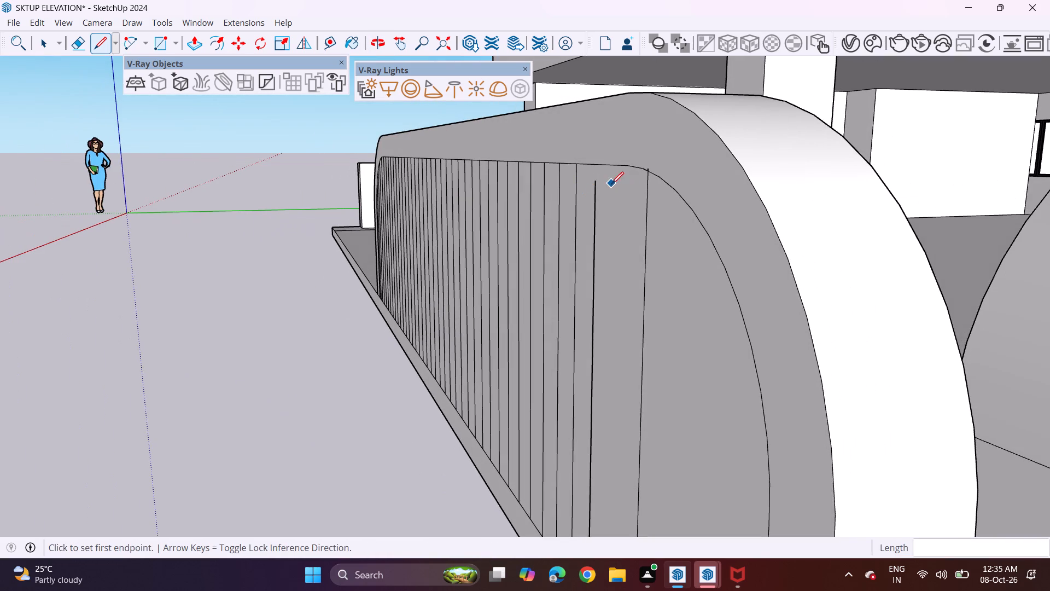
click(597, 184)
click(594, 169)
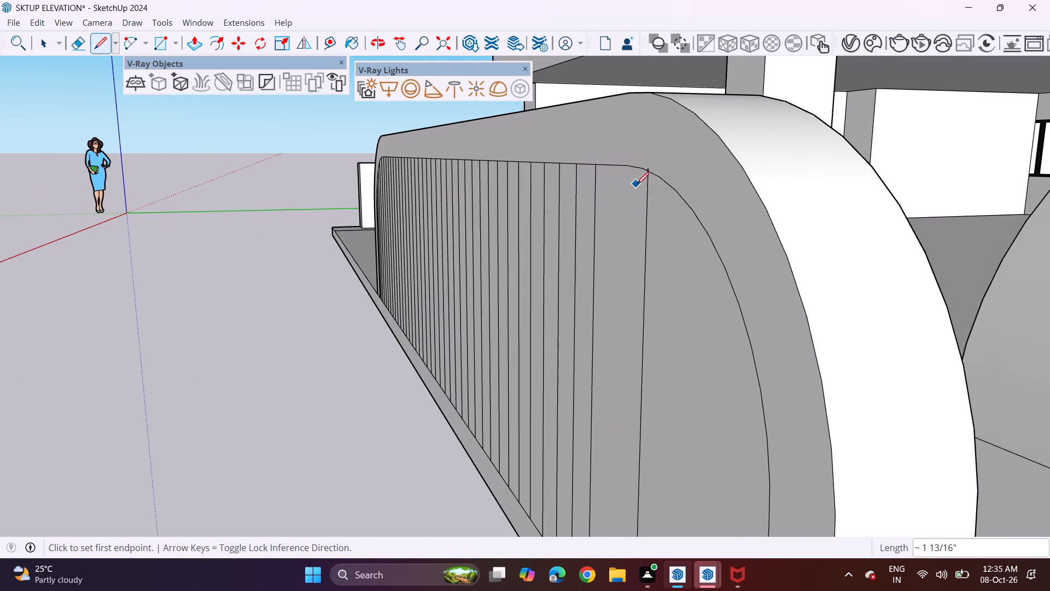
scroll(632, 183, down, 10)
middle_drag(569, 254, 769, 223)
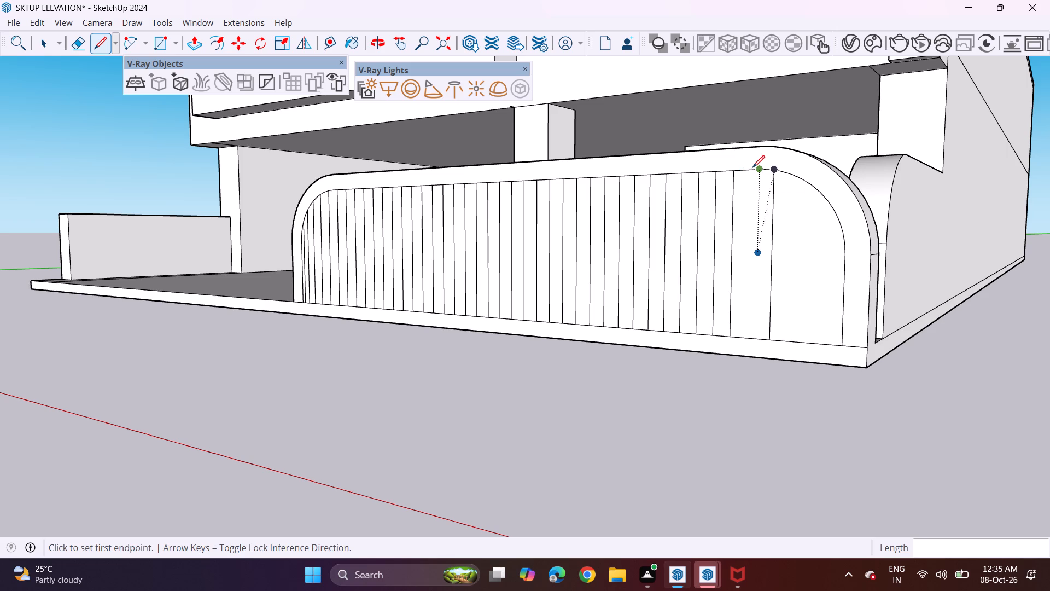
Draw two vertical panel lines about 4' 6 1/16" long in the wide gaps before the inset's right rounded corner.
click(752, 167)
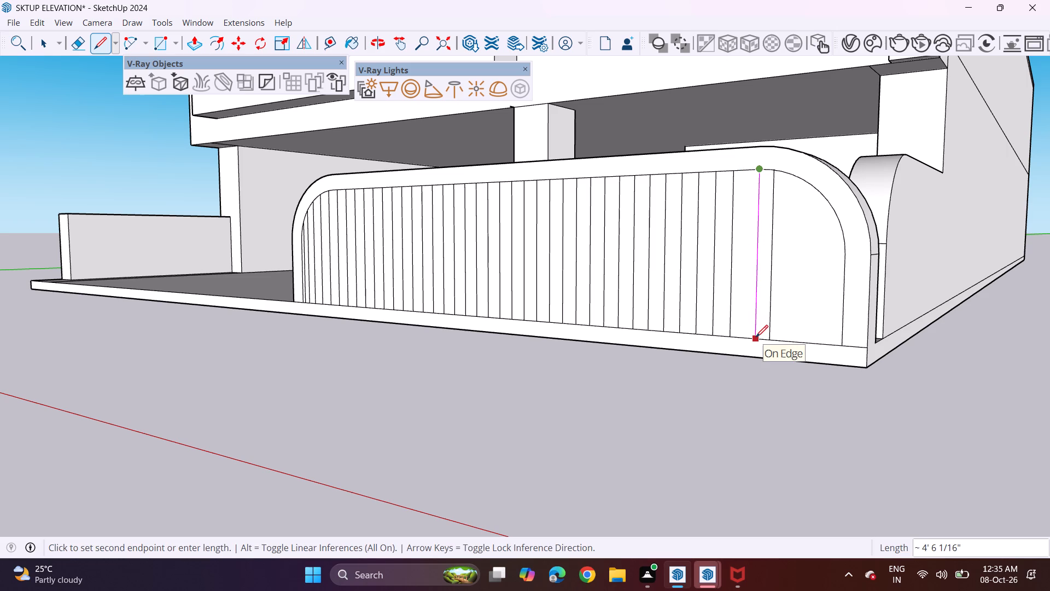
click(756, 337)
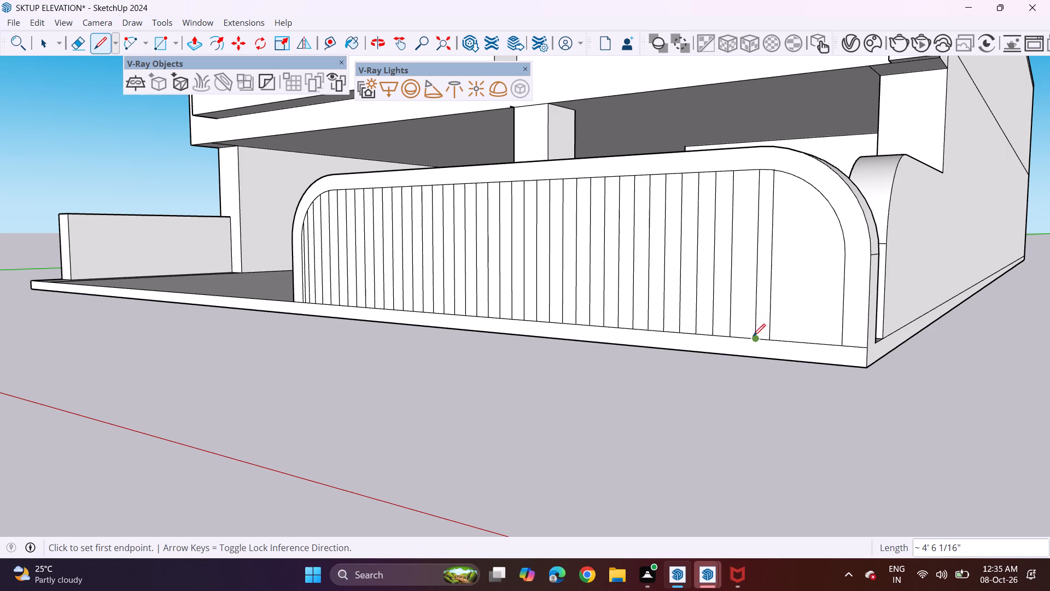
click(745, 338)
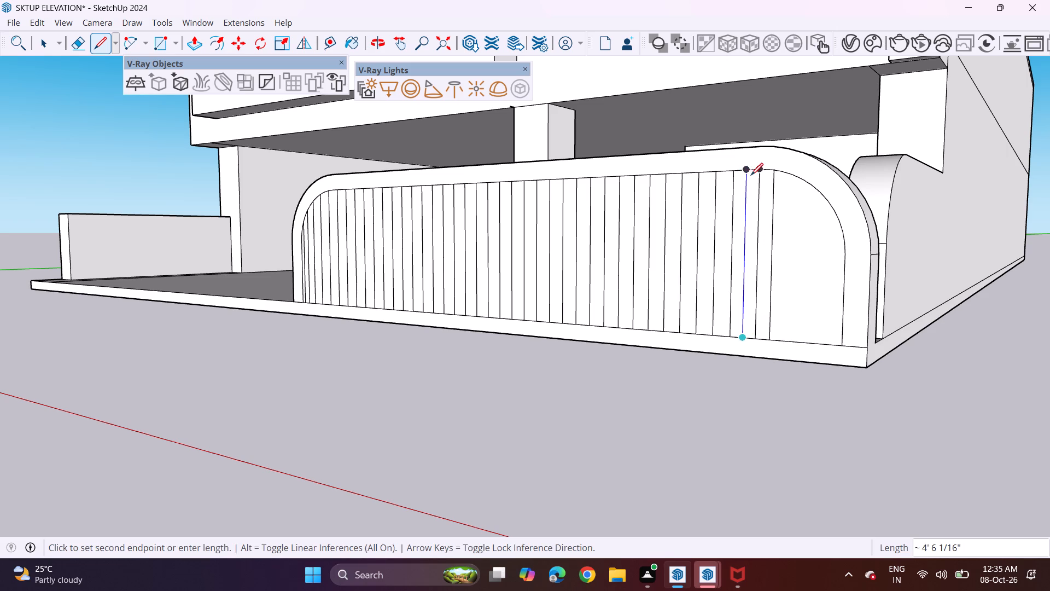
click(751, 175)
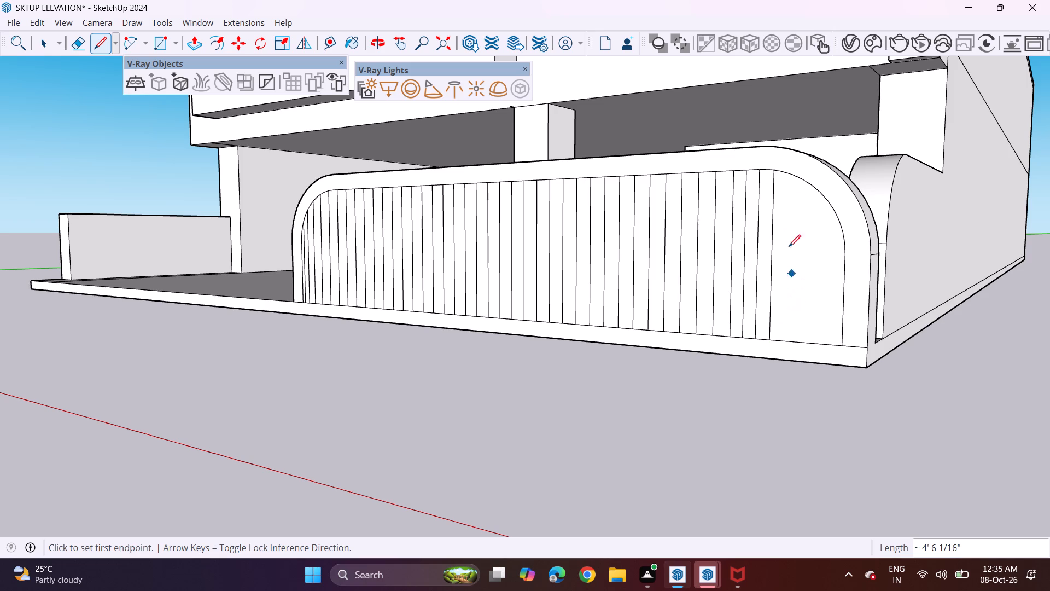
Draw four vertical panel lines from the right rounded corner to the base, including ones about 4' 4 1/16", 4' 9/16" and 3' 4 13/16" long.
click(795, 177)
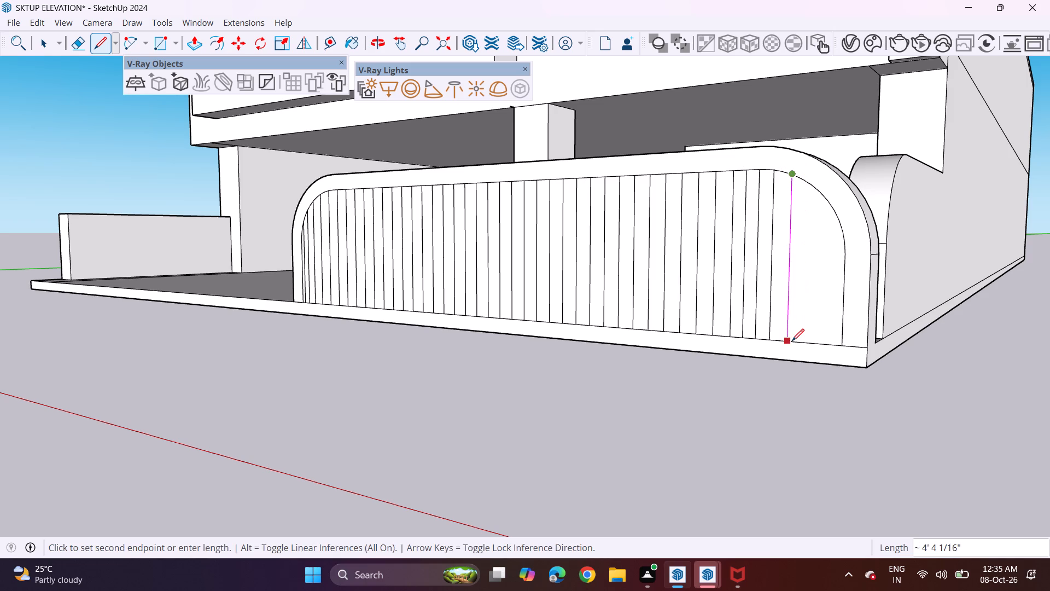
click(792, 341)
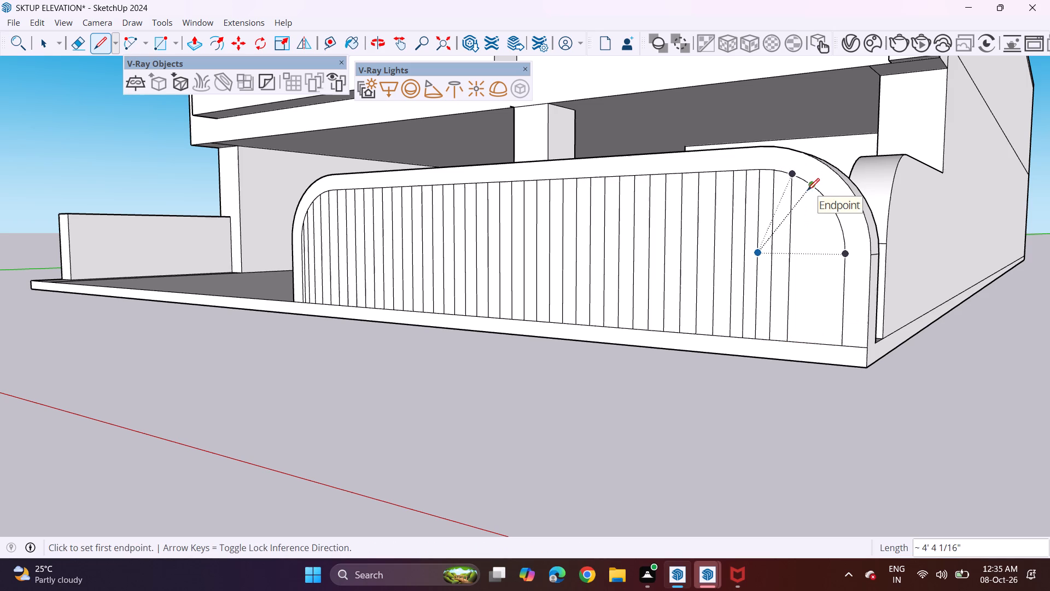
middle_drag(806, 192, 942, 218)
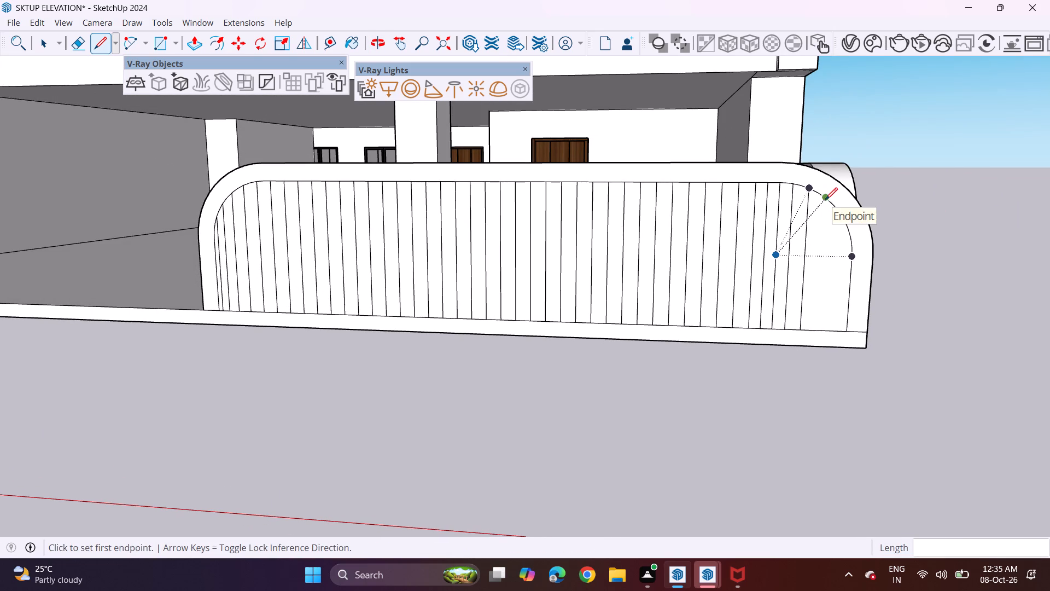
click(825, 200)
click(815, 326)
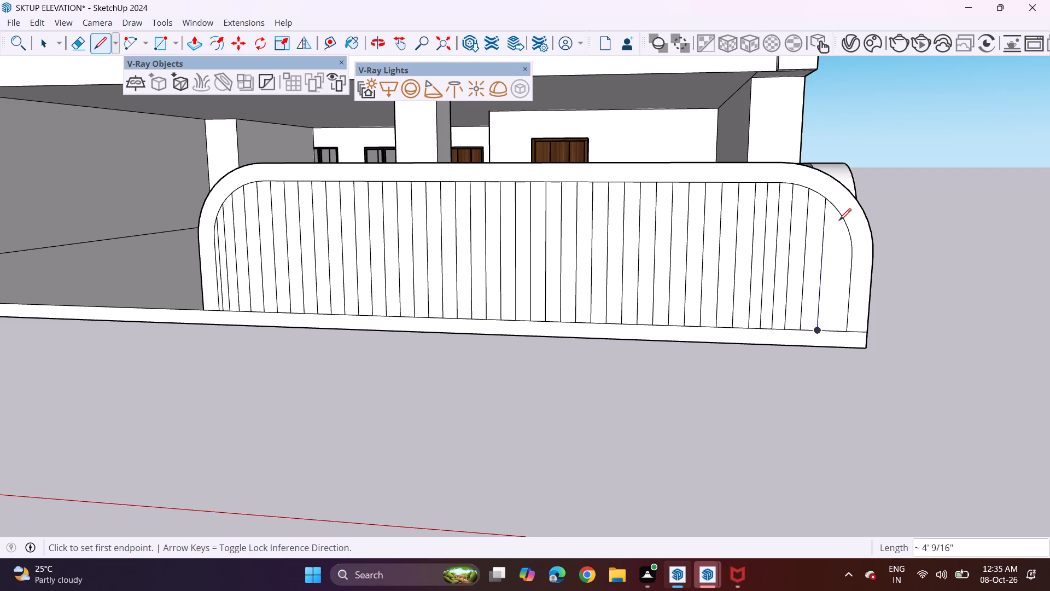
drag(839, 221, 839, 225)
click(836, 332)
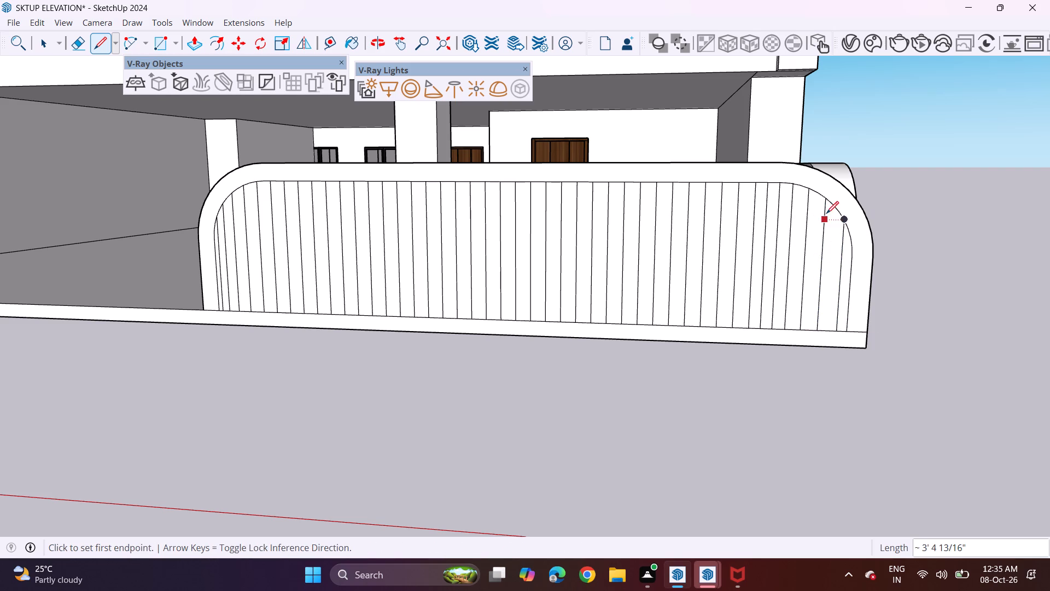
click(835, 205)
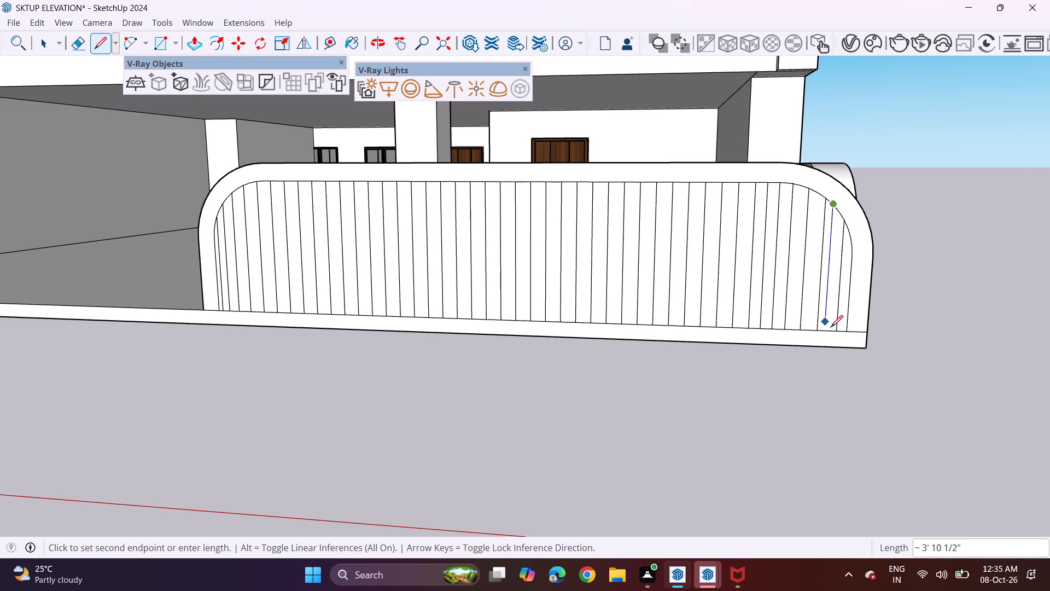
click(829, 331)
Push/Pull the second narrow strip at the inset's left rounded end by about 3/4".
scroll(773, 257, down, 3)
scroll(653, 301, down, 7)
middle_drag(581, 308, 647, 266)
middle_drag(599, 266, 524, 300)
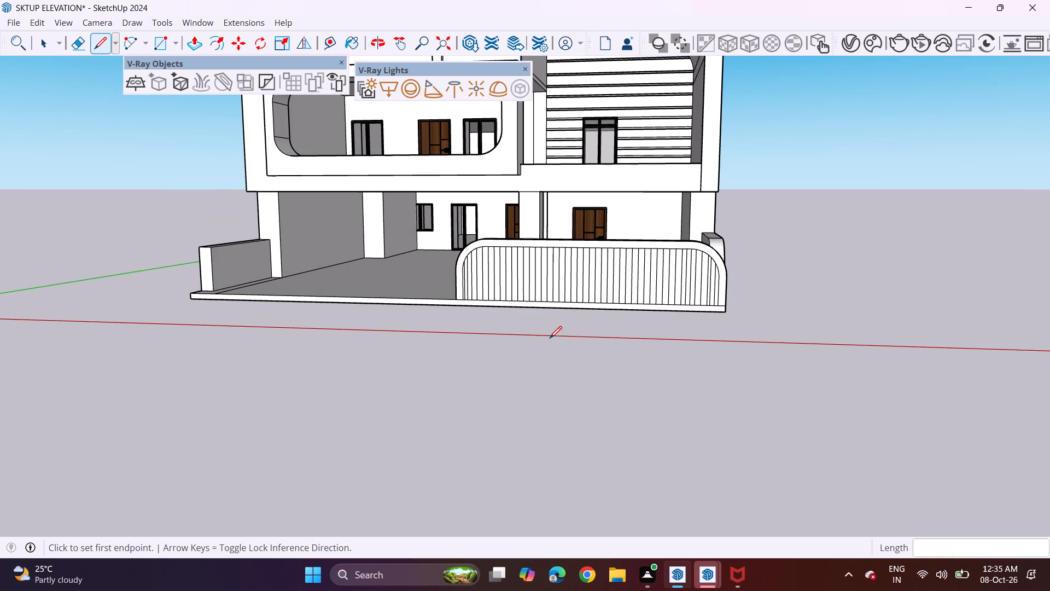
scroll(442, 274, up, 4)
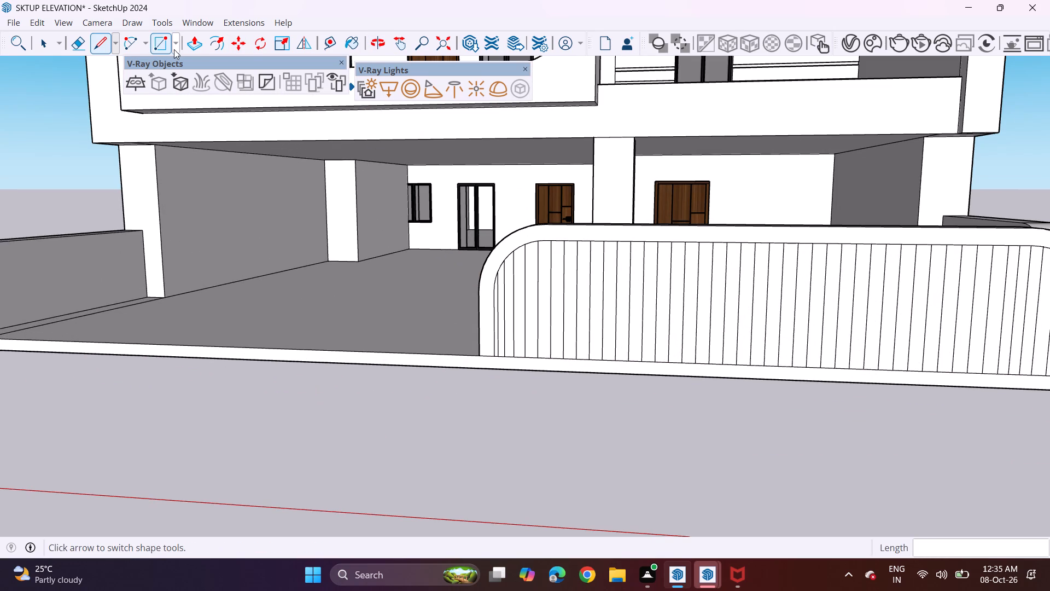
click(187, 45)
scroll(490, 327, up, 5)
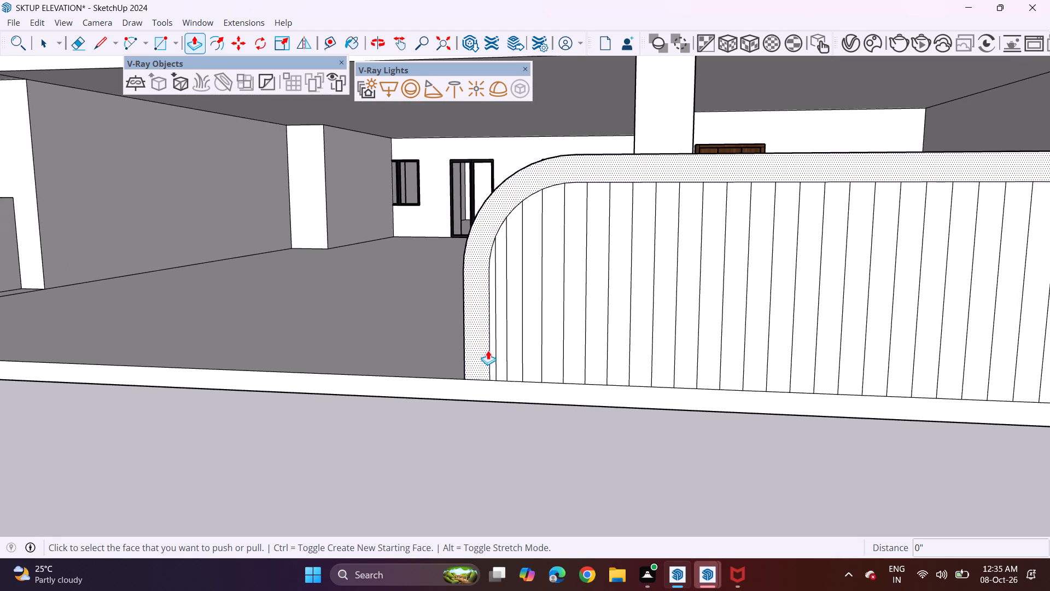
click(500, 339)
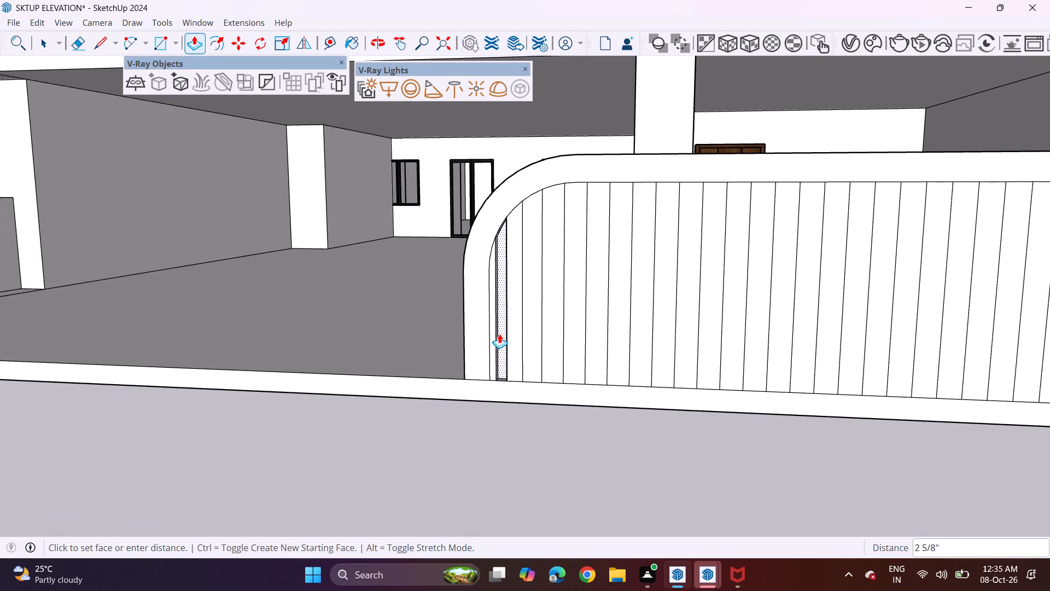
click(499, 336)
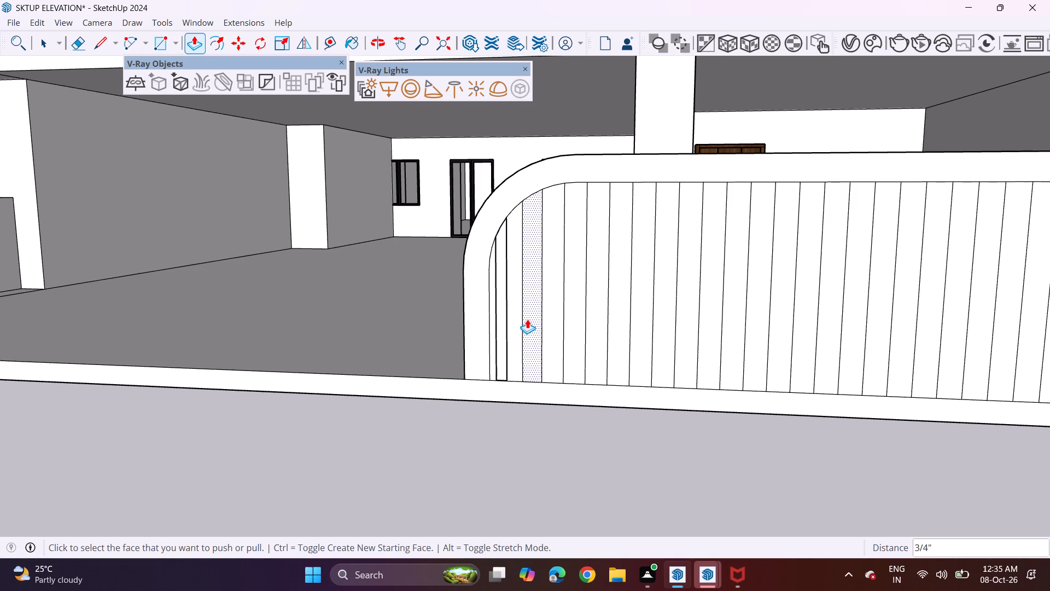
Repeat the 3/4" Push/Pull on the next eight alternate strips along the inset panel.
double_click(527, 319)
double_click(574, 332)
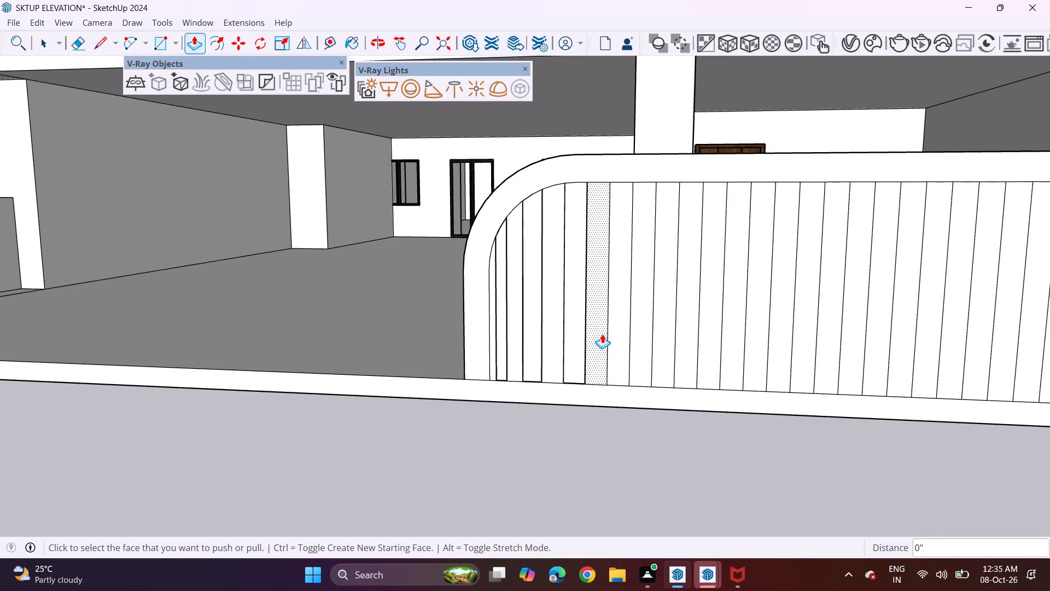
double_click(613, 331)
double_click(657, 335)
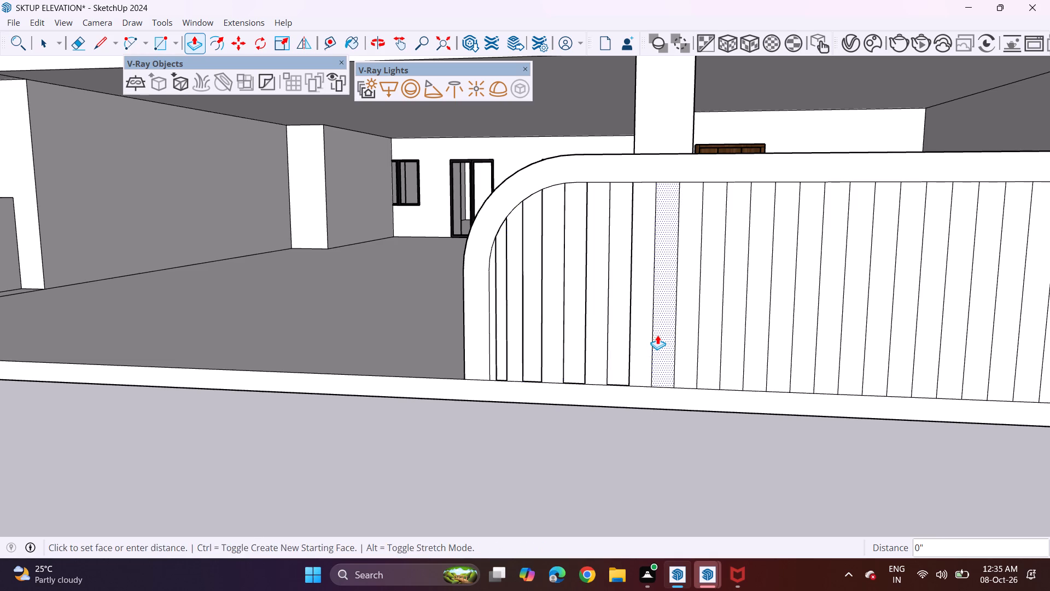
double_click(704, 332)
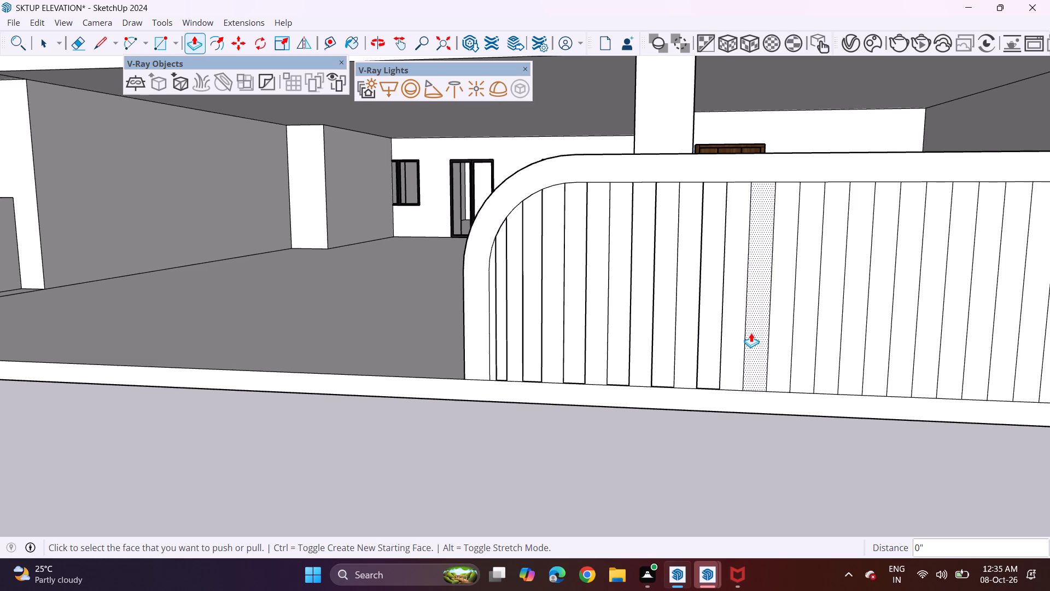
double_click(751, 333)
double_click(799, 336)
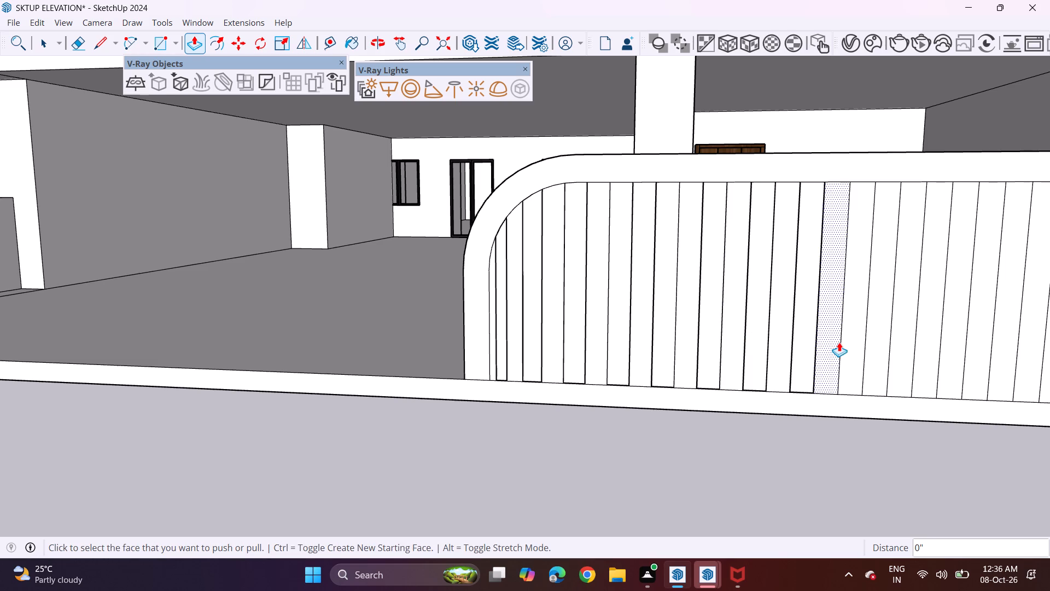
double_click(848, 338)
Continue the 3/4" Push/Pull on the following seven alternate strips across the inset panel.
scroll(833, 332, down, 2)
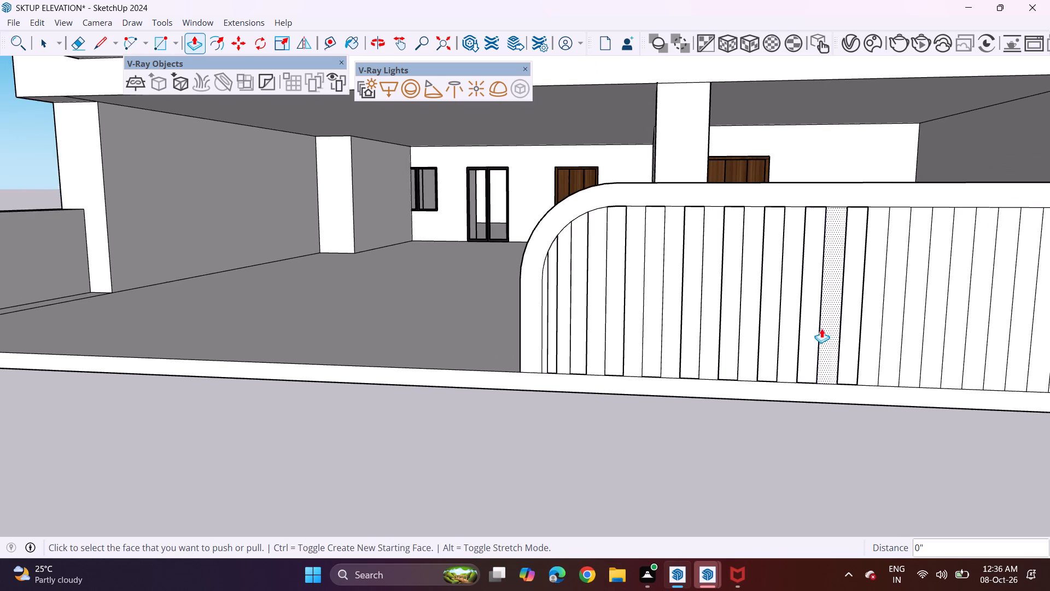
shift+middle_drag(816, 330, 622, 330)
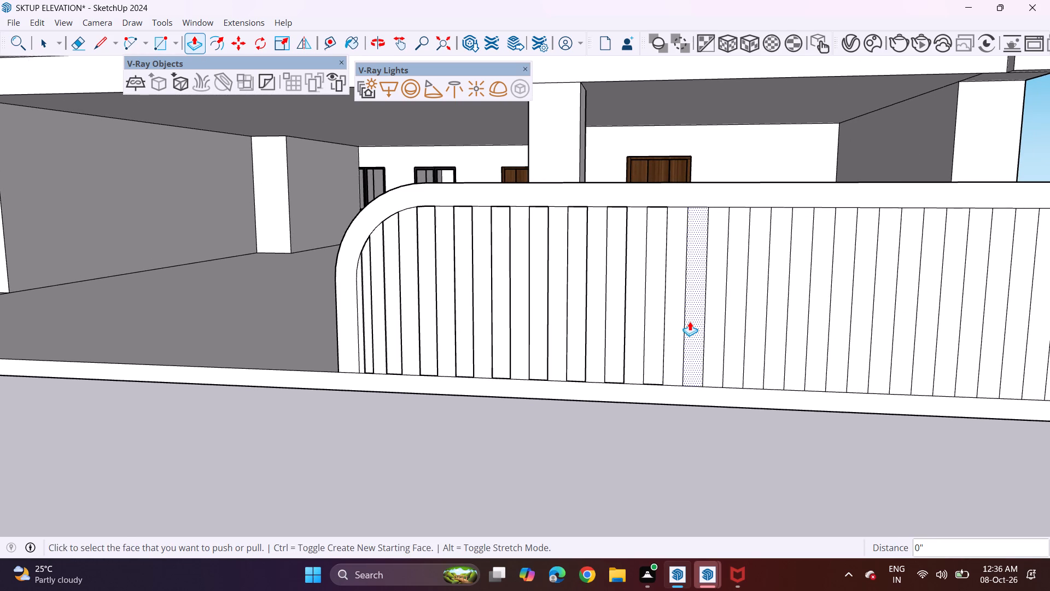
double_click(690, 321)
double_click(734, 316)
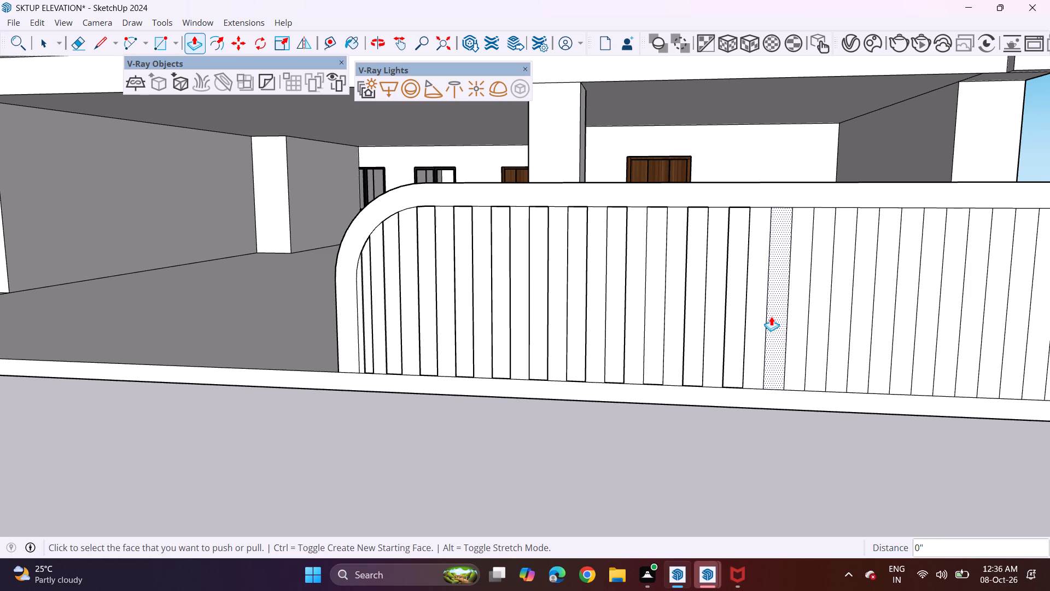
double_click(771, 316)
double_click(813, 316)
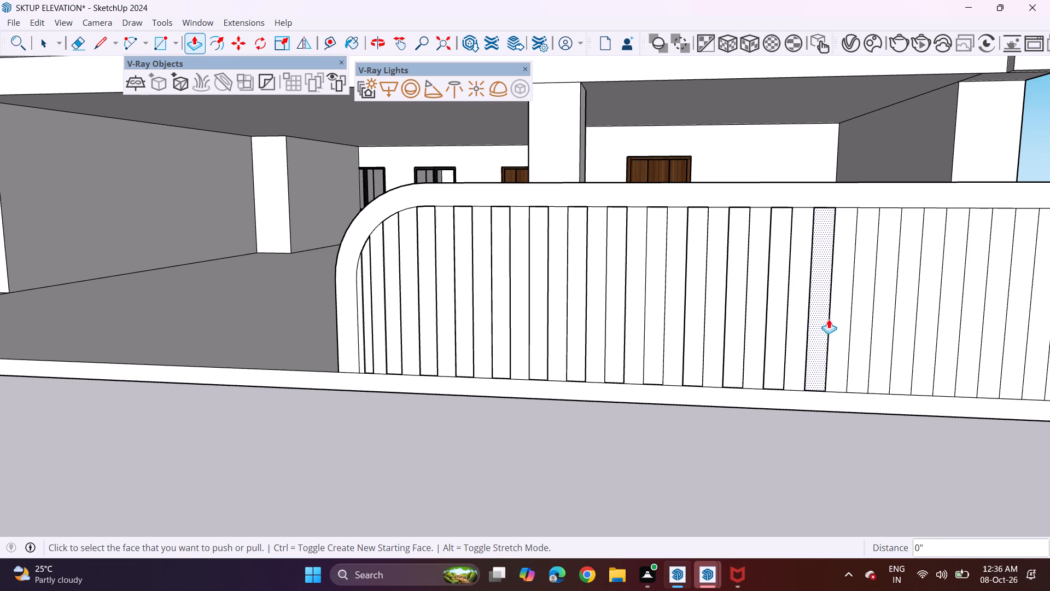
double_click(868, 315)
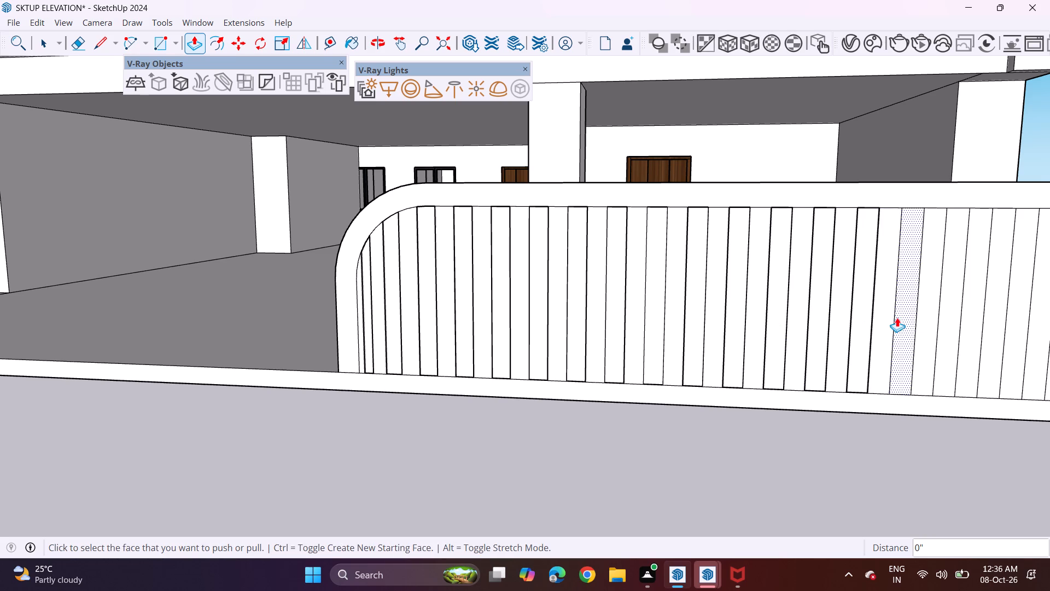
double_click(906, 318)
double_click(949, 318)
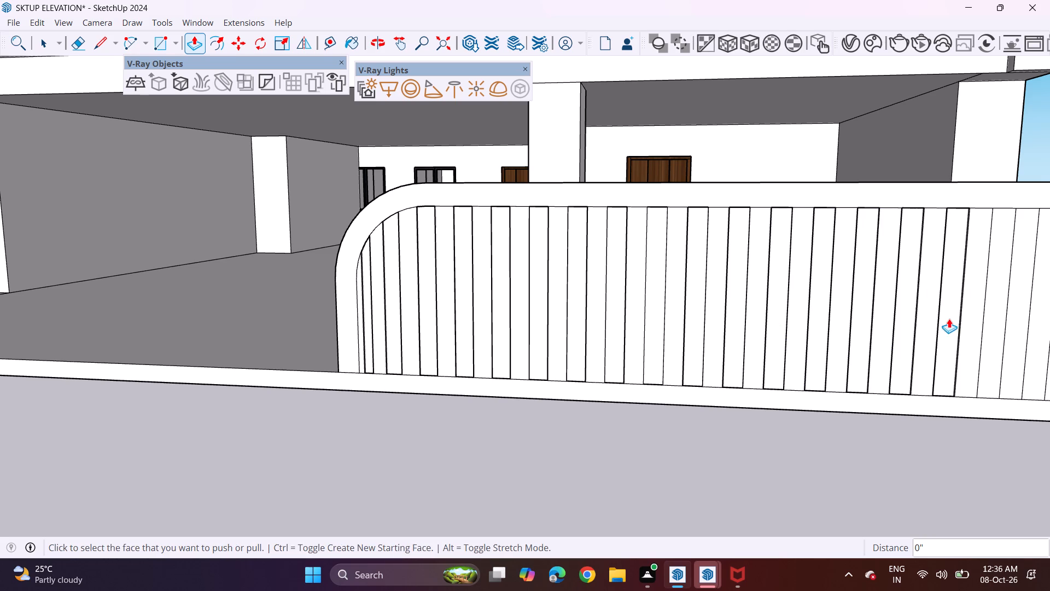
Apply the same 3/4" Push/Pull to six more alternate strips up to the inset's right rounded corner.
shift+middle_drag(914, 326, 662, 332)
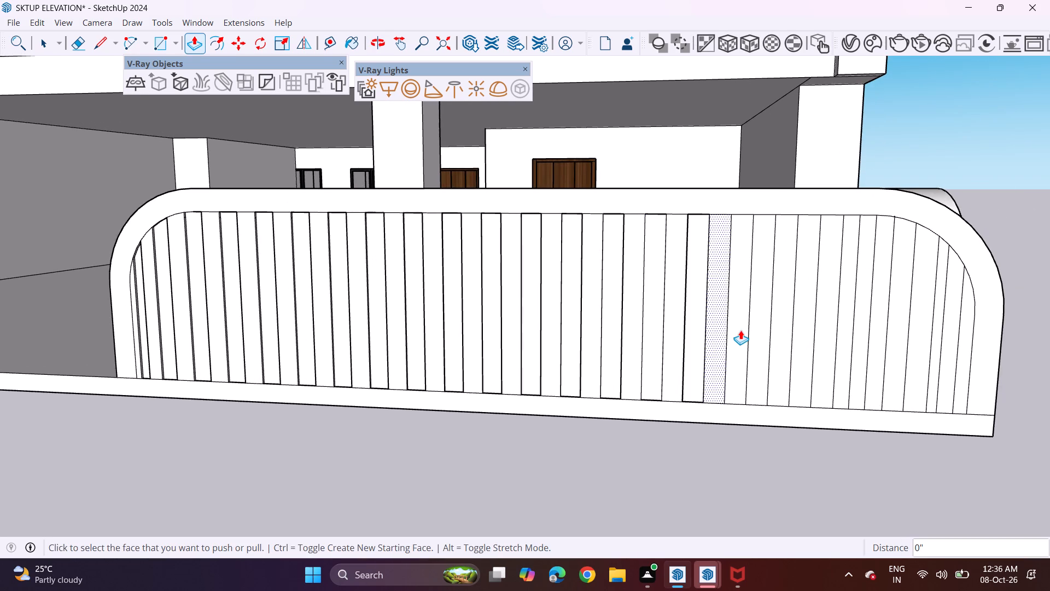
double_click(740, 330)
double_click(774, 329)
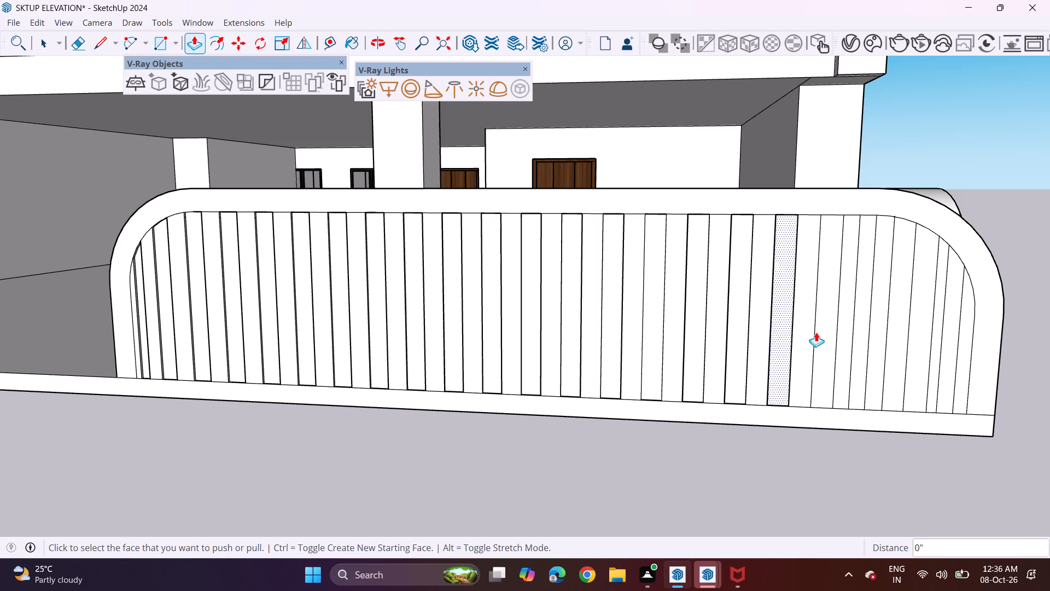
double_click(821, 332)
double_click(859, 332)
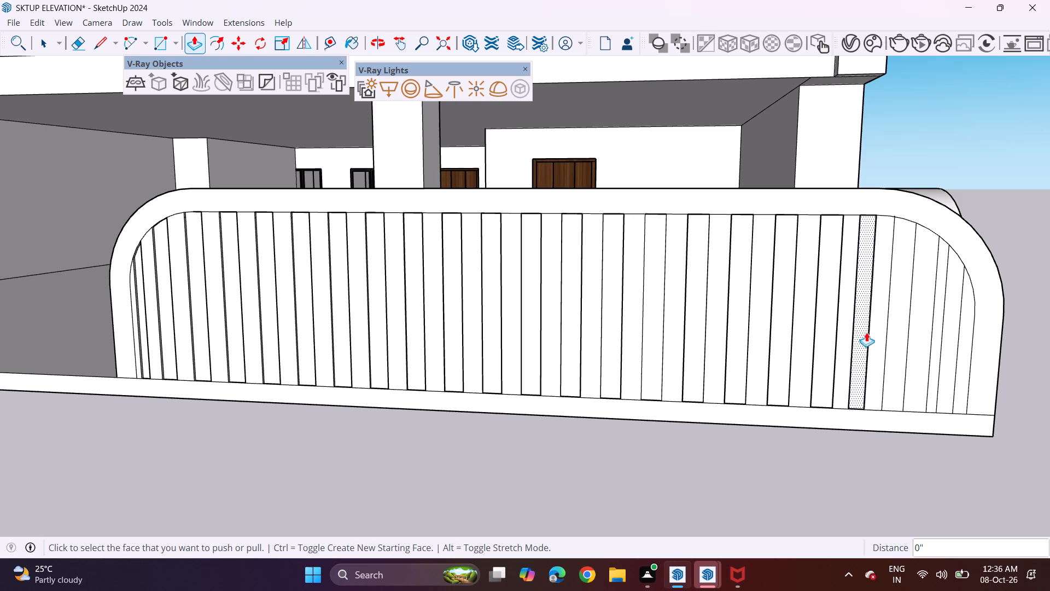
double_click(893, 332)
double_click(934, 337)
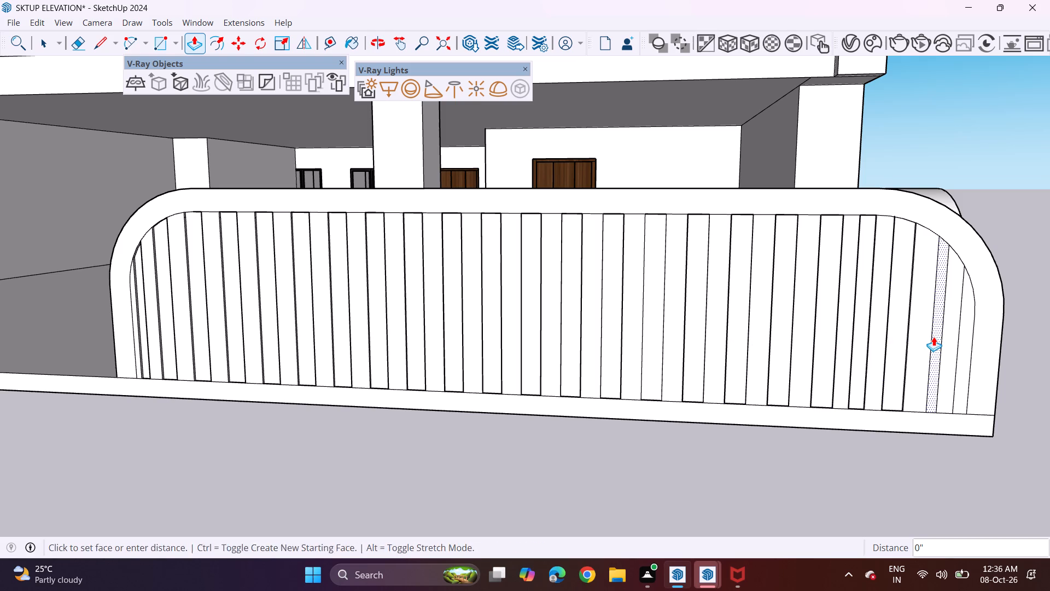
Push/Pull the last strip beside the inset's right border by about 13/16".
click(962, 337)
click(963, 338)
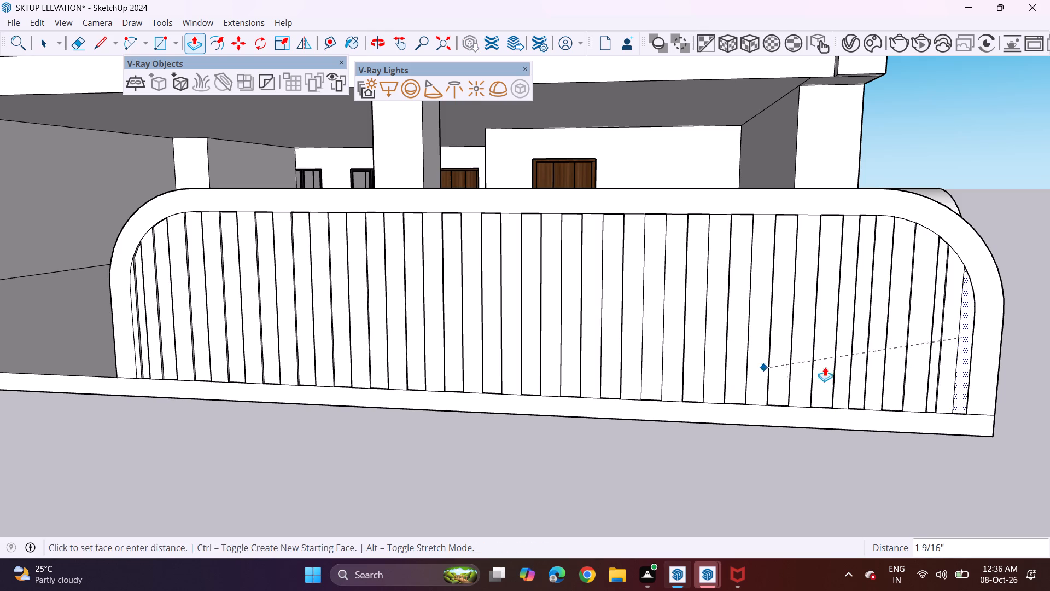
click(912, 384)
Pull the boundary wall's rounded border face outward by about 2 1/2".
scroll(632, 357, down, 3)
scroll(459, 401, down, 4)
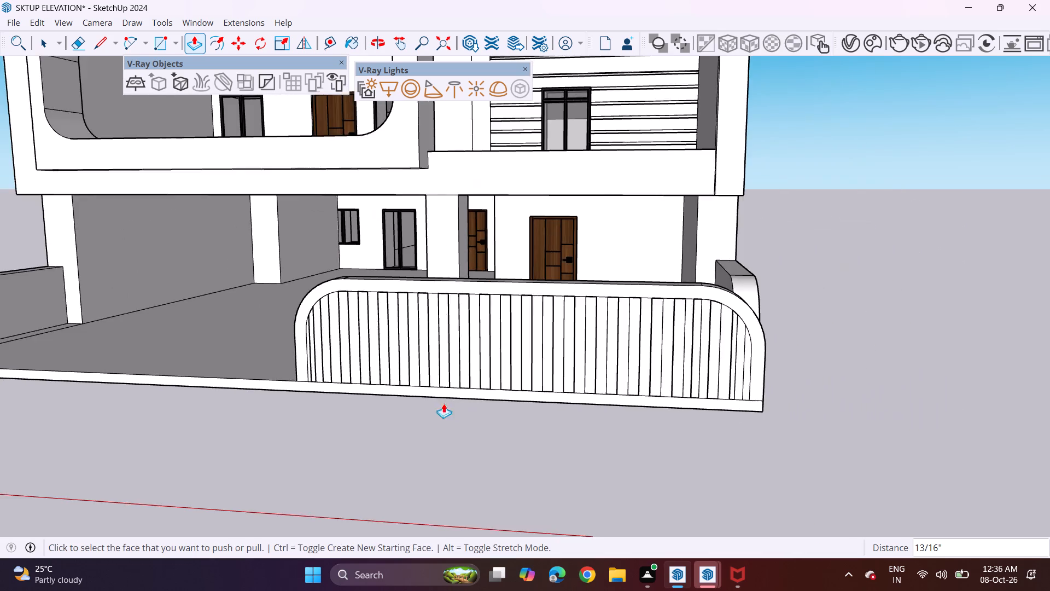
scroll(444, 403, down, 3)
middle_drag(398, 409, 466, 363)
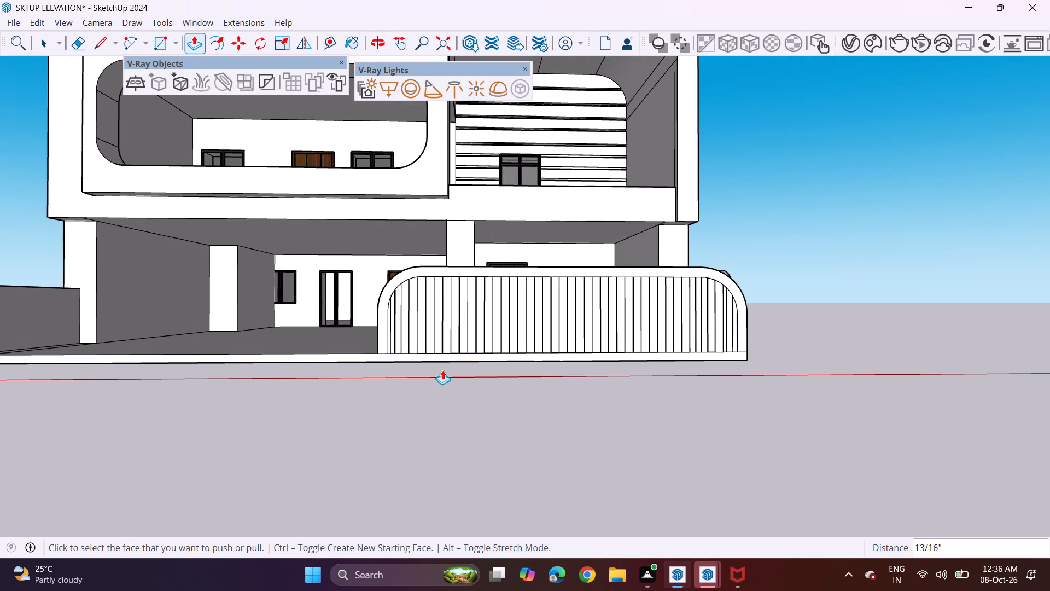
scroll(479, 291, up, 2)
middle_drag(479, 286, 302, 295)
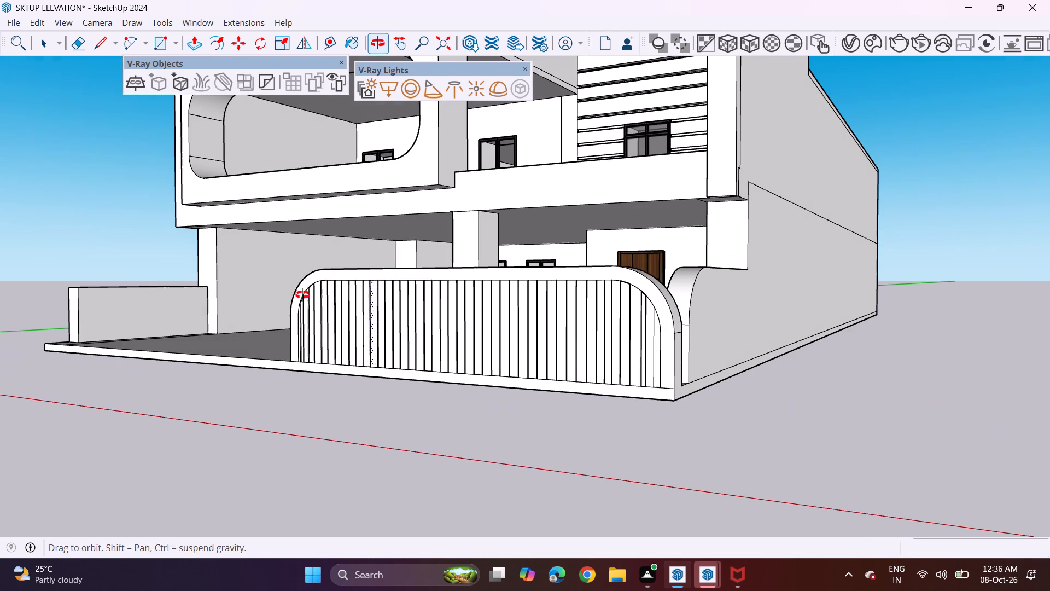
middle_drag(302, 295, 305, 294)
click(360, 270)
click(358, 270)
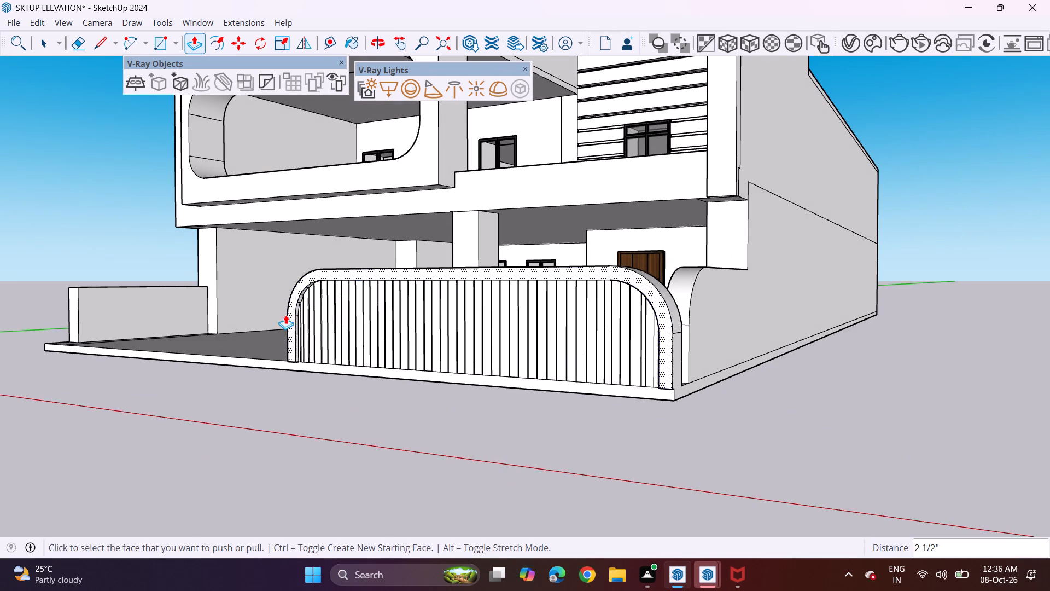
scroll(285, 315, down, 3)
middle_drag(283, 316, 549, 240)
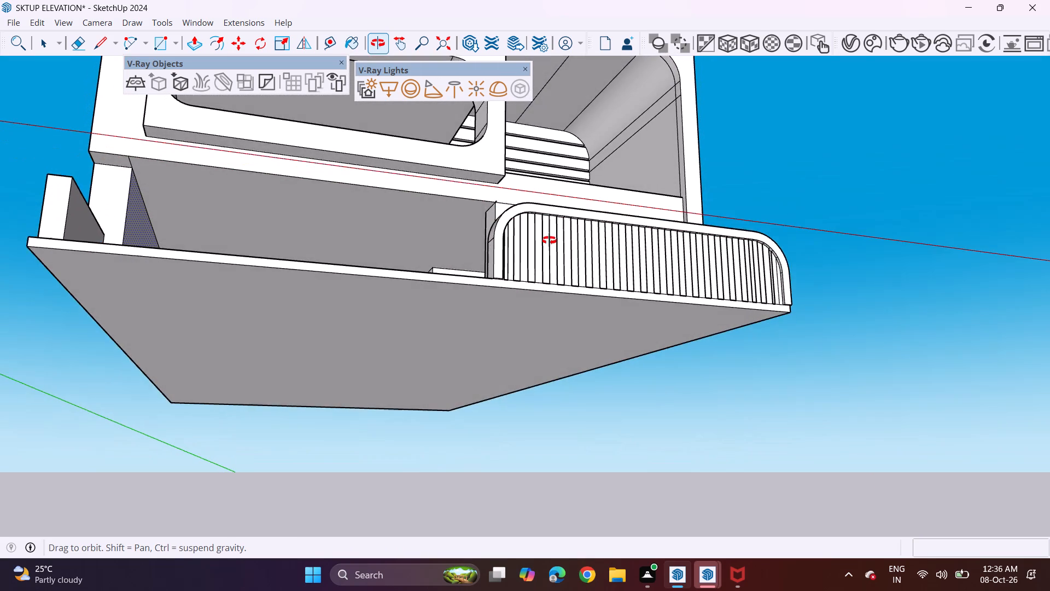
Push/Pull the base slab's front face outward by 2 1/2" so it sits flush with the boundary wall's border.
middle_drag(549, 240, 463, 380)
click(444, 414)
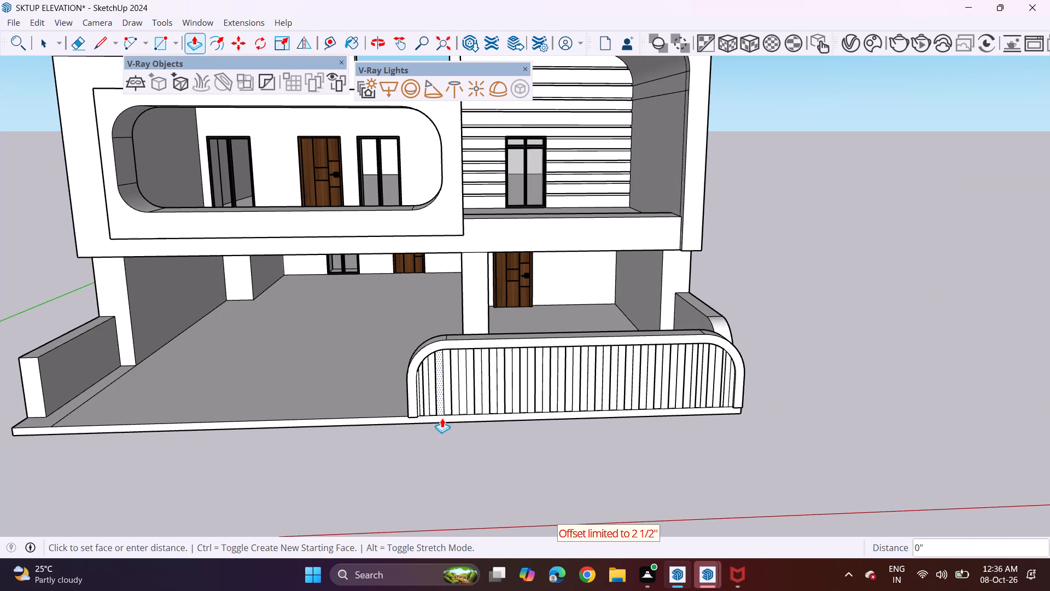
key(Escape)
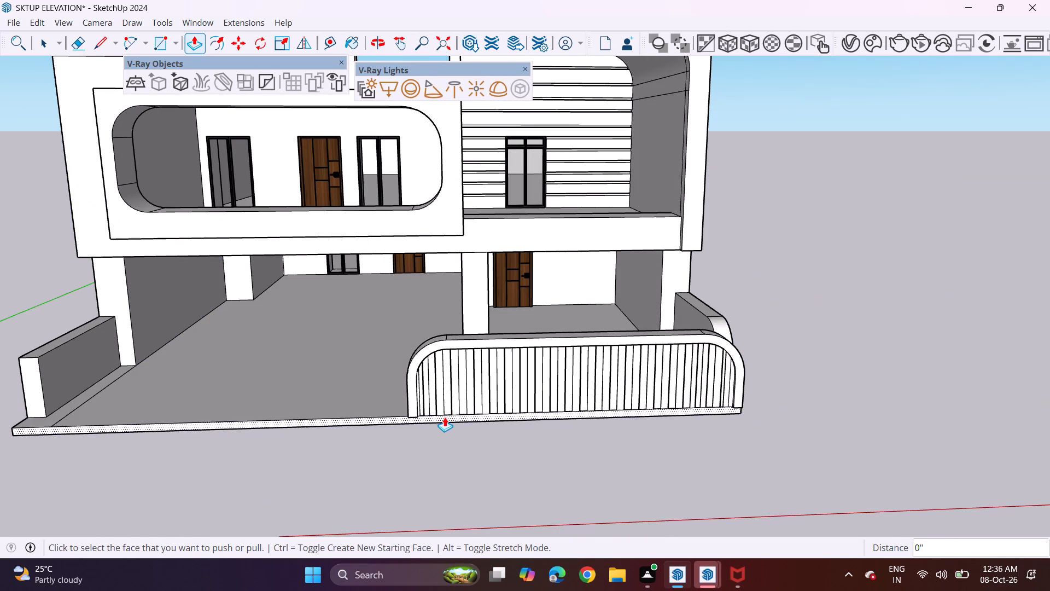
click(445, 417)
click(418, 415)
Draw a square of about 1' 3" on the slab's front edge beside the fluted boundary wall's curved end.
shift+middle_drag(329, 401, 336, 398)
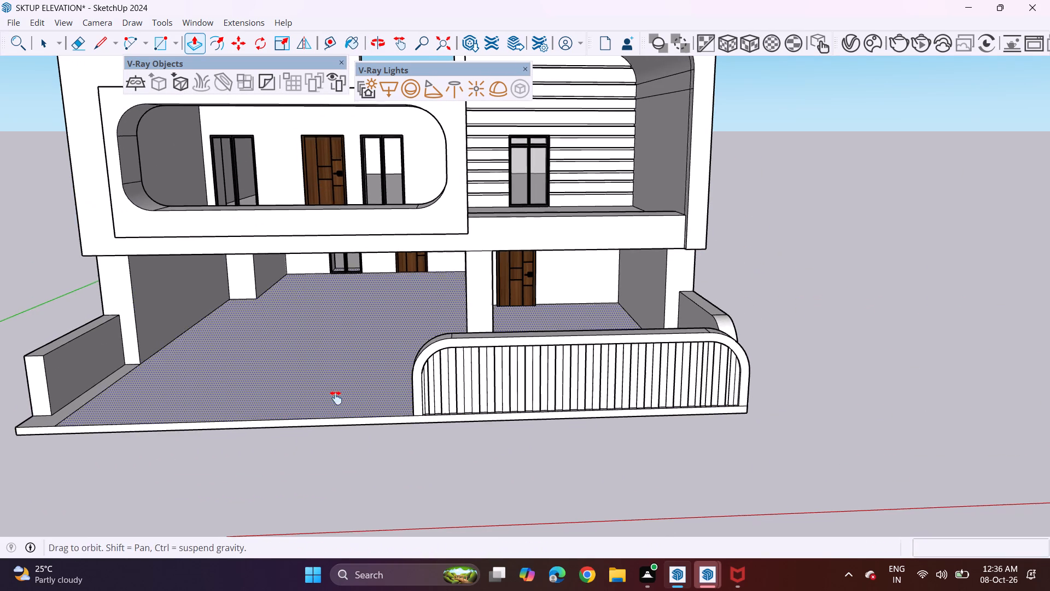
shift+middle_drag(336, 398, 456, 387)
middle_drag(436, 360, 460, 297)
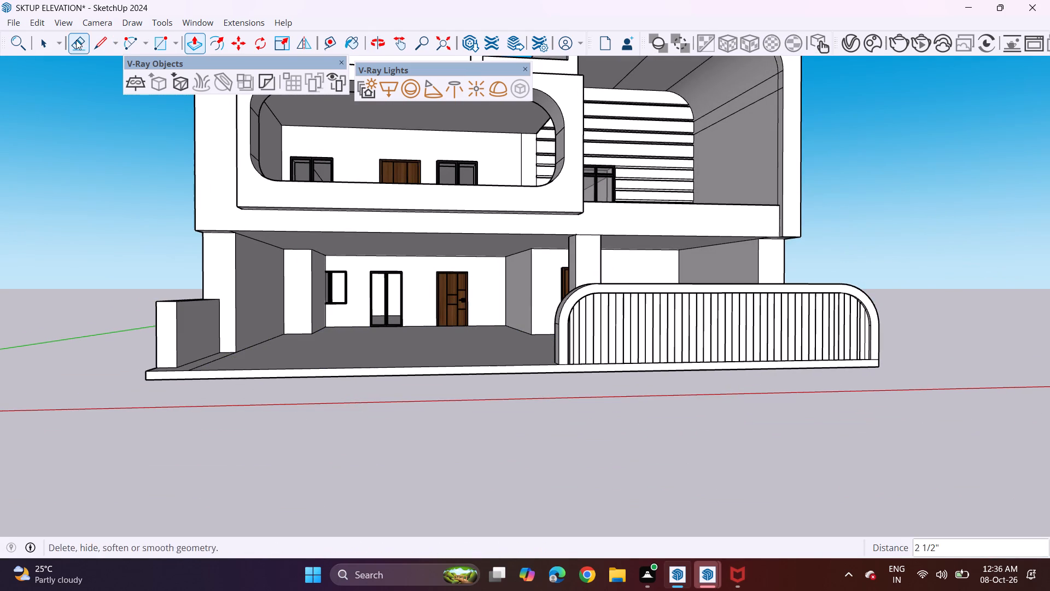
double_click(150, 43)
middle_drag(444, 327, 439, 482)
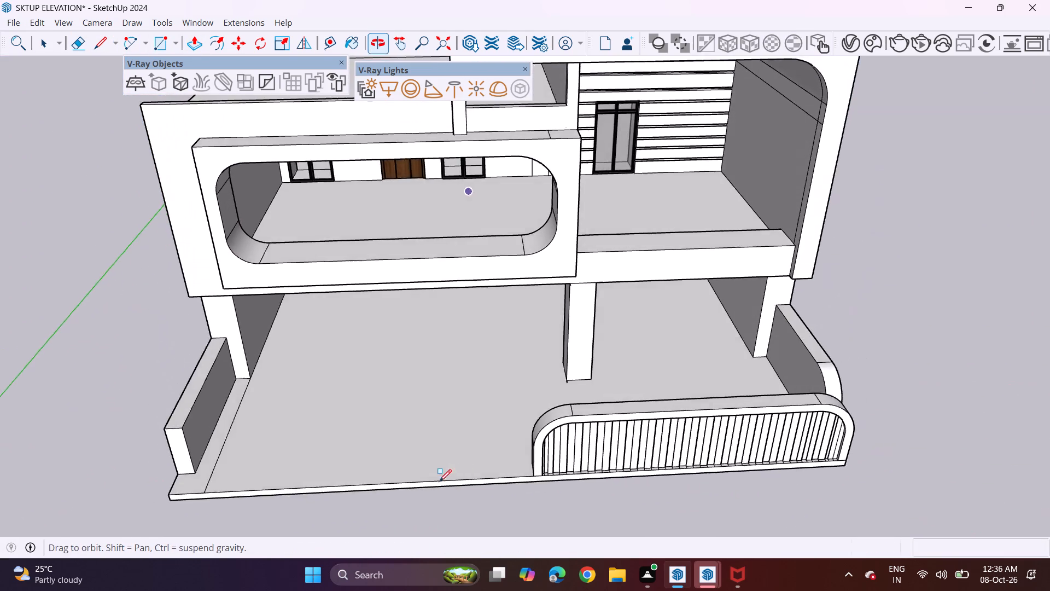
middle_drag(439, 482, 425, 484)
scroll(531, 465, up, 5)
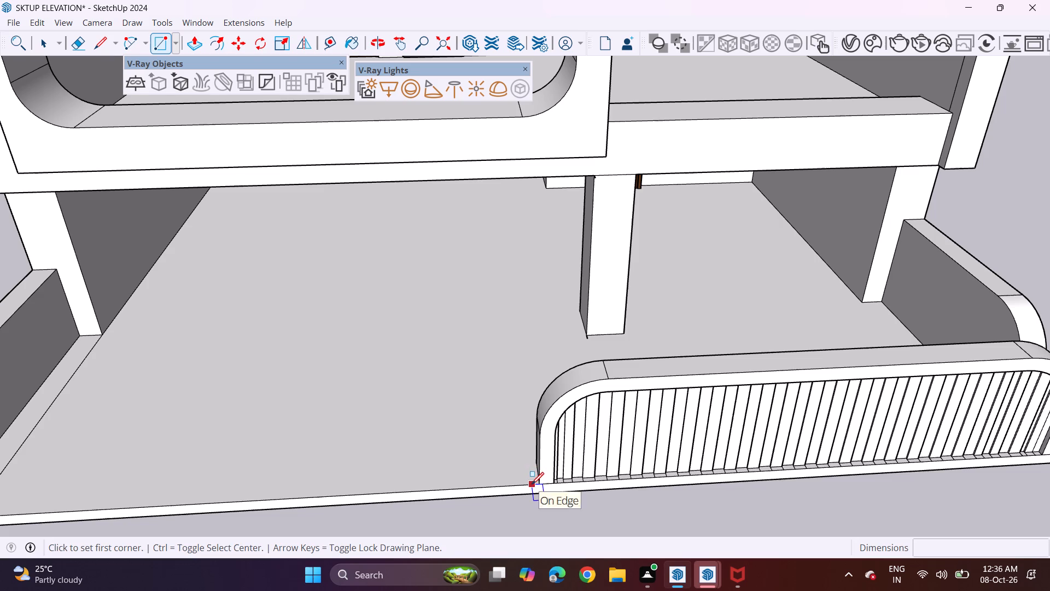
click(532, 484)
click(499, 466)
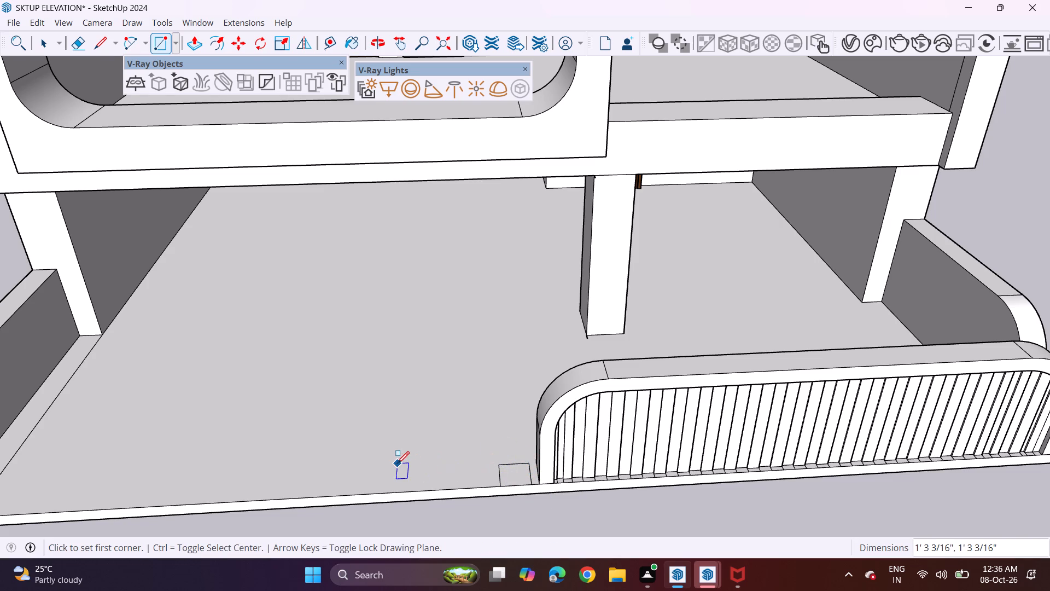
Draw a rectangle of about 1' 2" by 1' 11" at the slab's front left corner, up to the side wall's end.
middle_drag(113, 457, 121, 451)
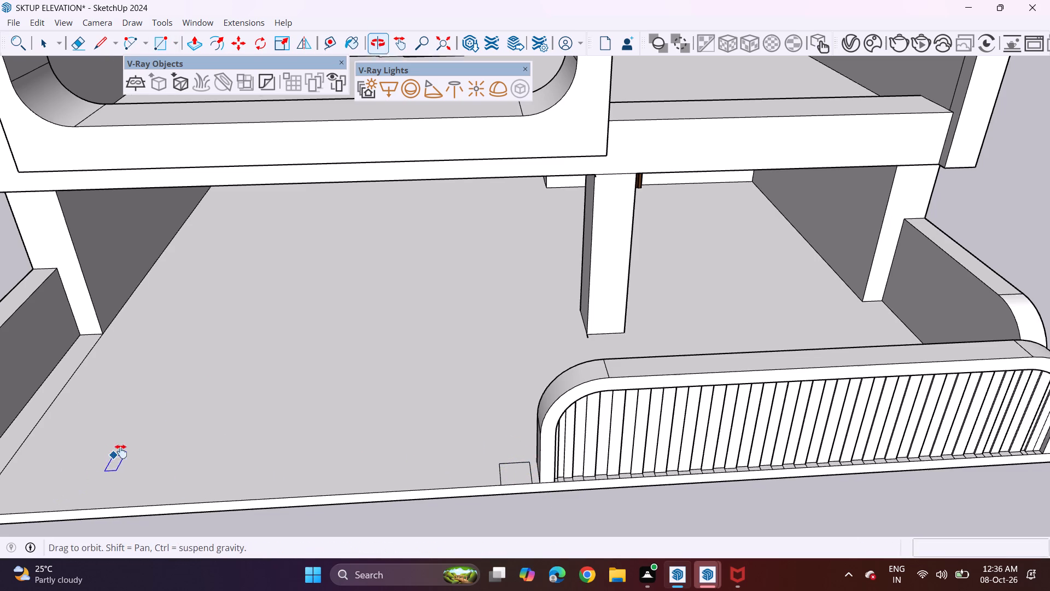
middle_drag(121, 451, 324, 378)
middle_drag(324, 378, 341, 325)
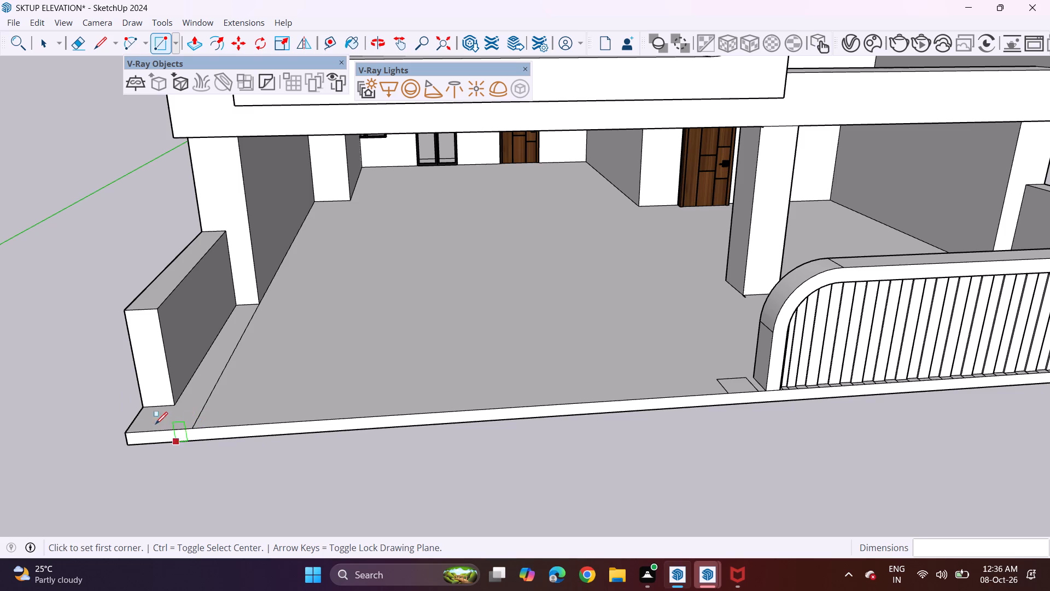
click(123, 438)
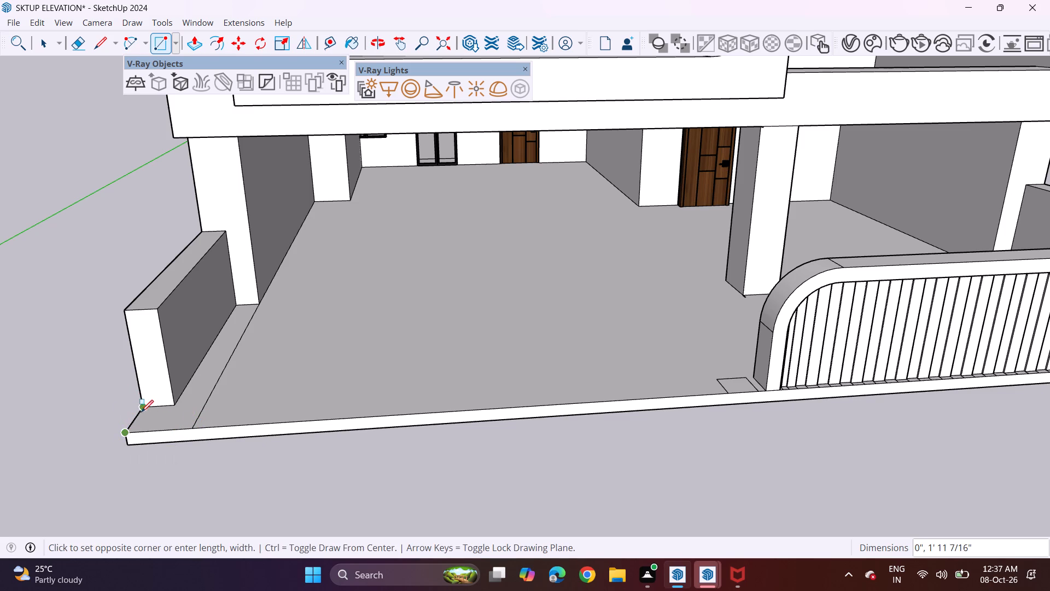
click(172, 405)
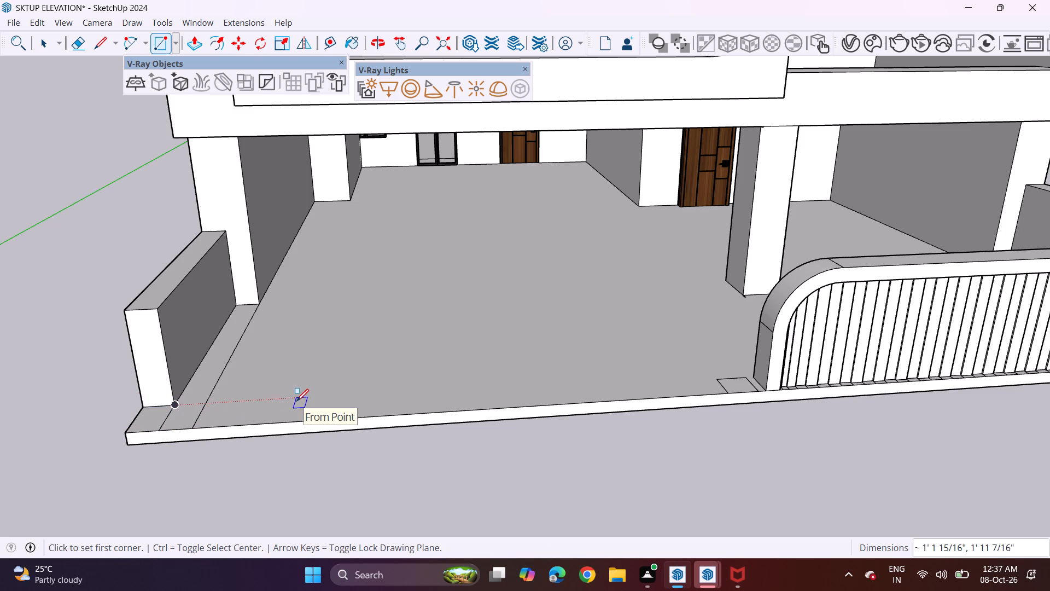
Erase the leftover floor line running alongside the left side wall.
key(space)
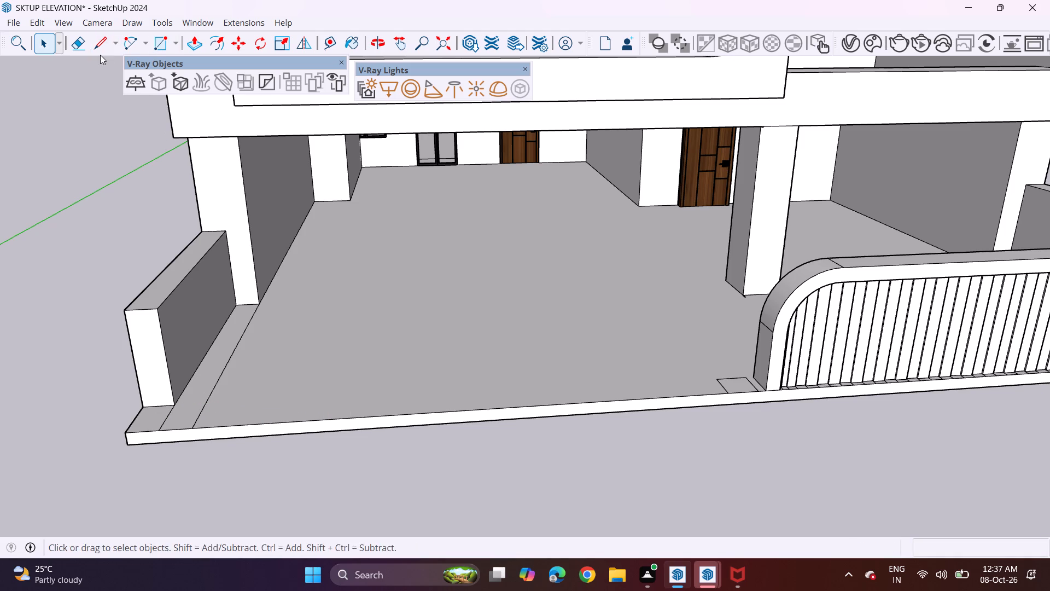
click(76, 43)
click(236, 340)
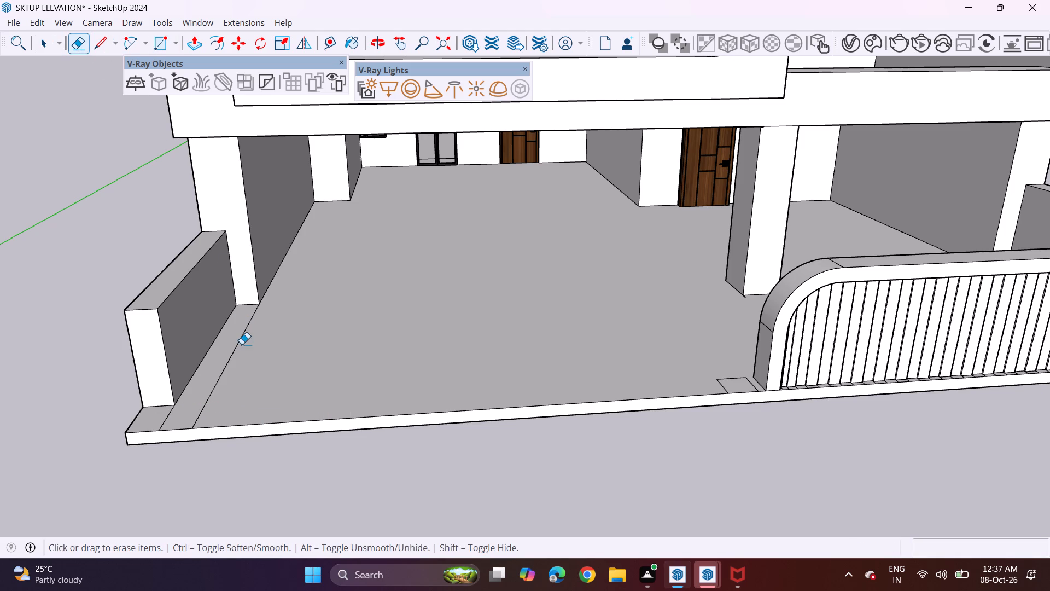
click(242, 344)
click(234, 337)
drag(237, 341, 249, 347)
Push/Pull the left corner rectangle up about 6' 7 11/16" and repeat that height on the square beside the fluted wall.
scroll(237, 349, down, 3)
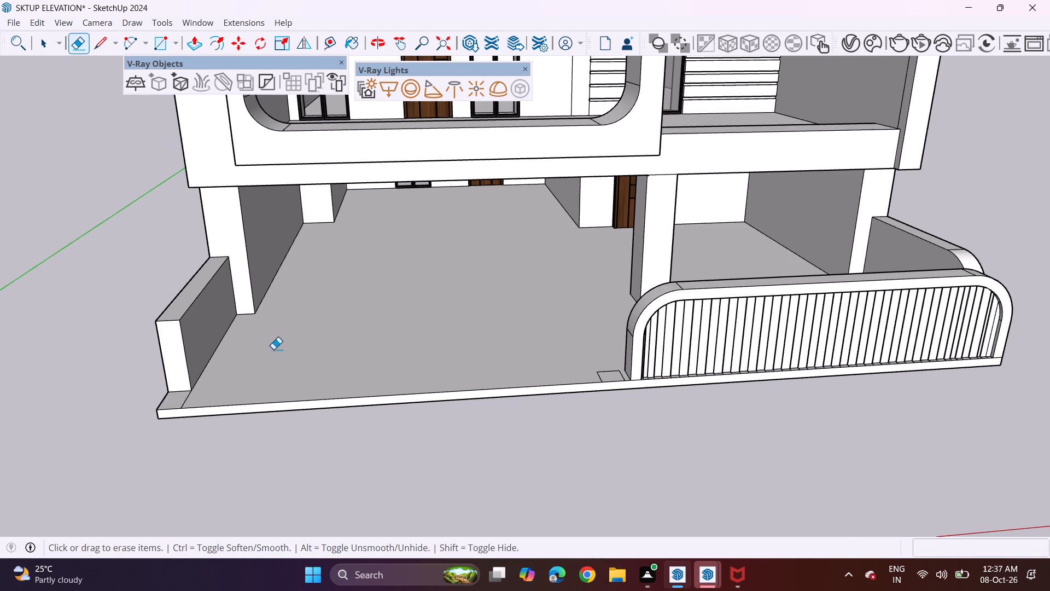
middle_drag(269, 326, 262, 259)
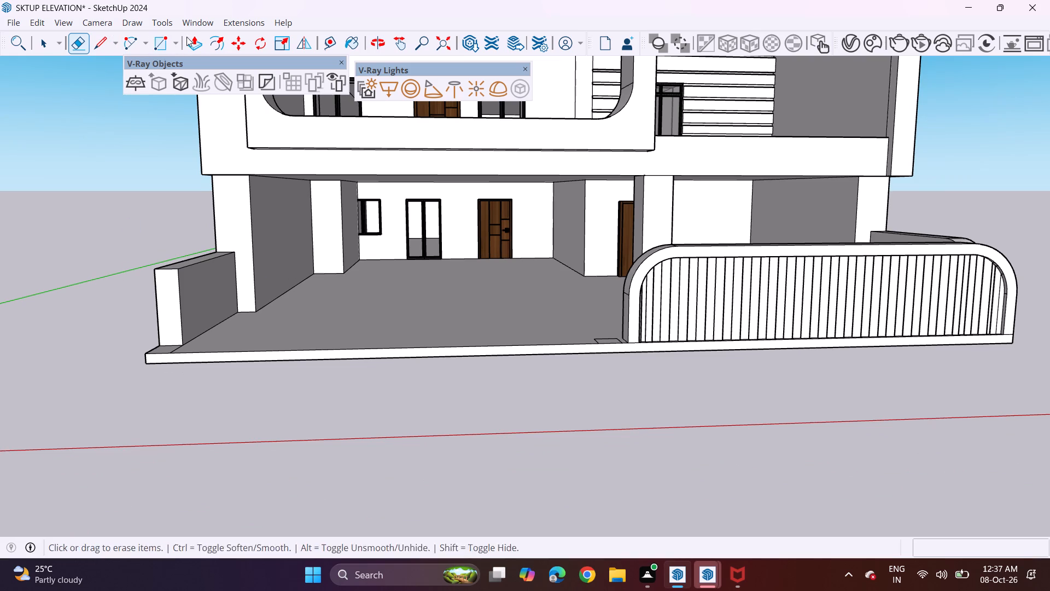
click(187, 39)
click(170, 350)
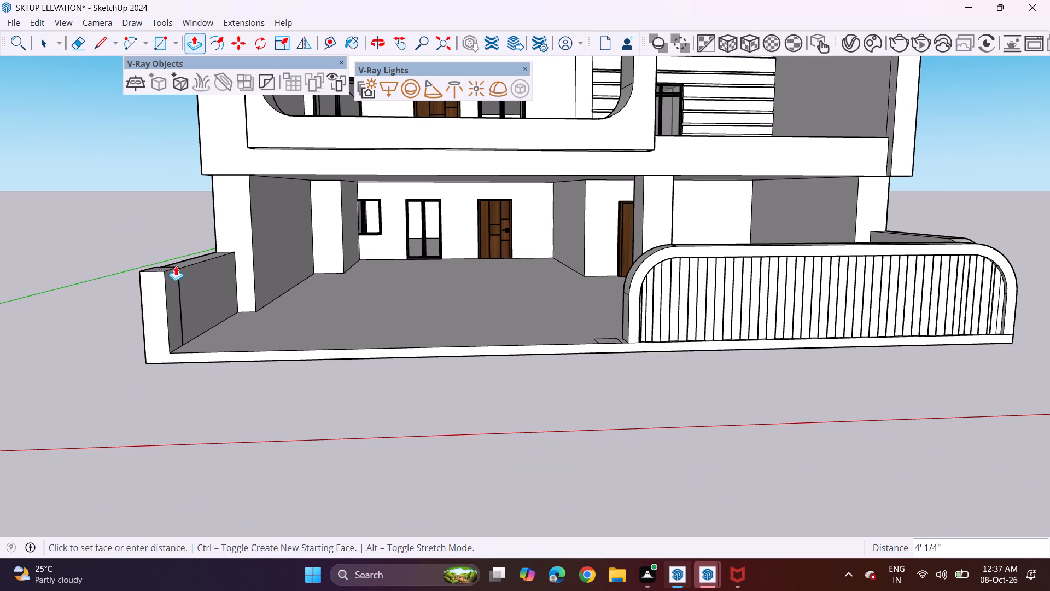
click(182, 218)
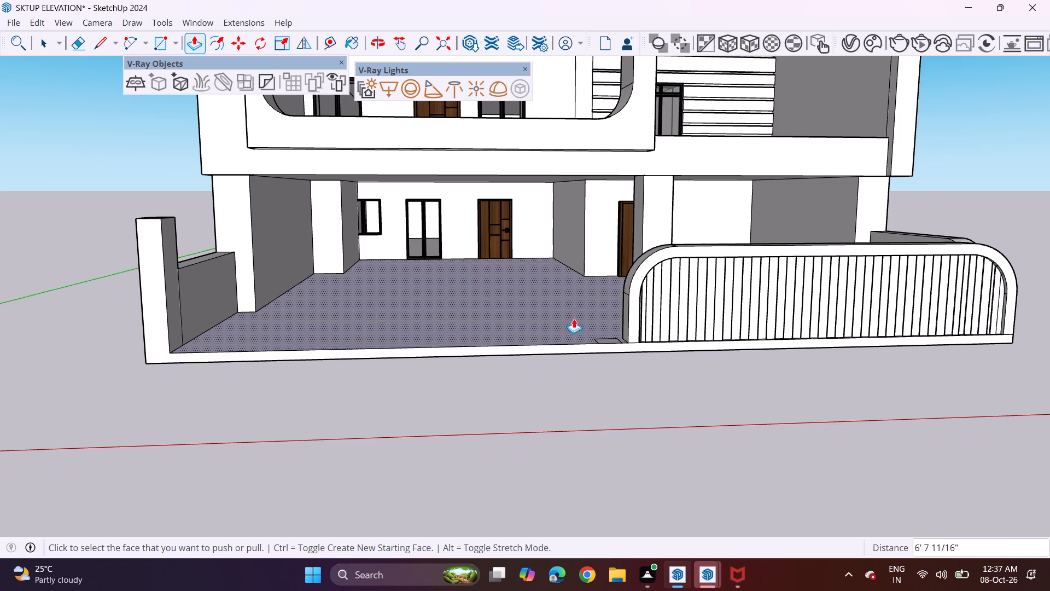
middle_drag(590, 349, 570, 474)
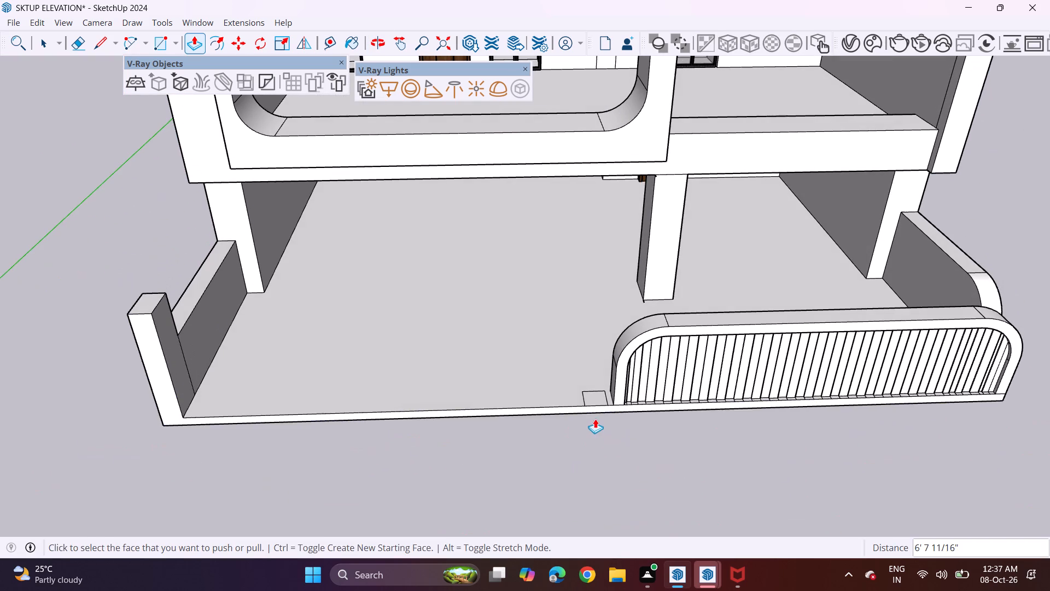
double_click(593, 399)
Pull a new face up about 4 5/16" from the left gate pillar's top to form a cap.
middle_drag(555, 403, 558, 225)
scroll(542, 245, down, 1)
middle_drag(539, 280, 565, 286)
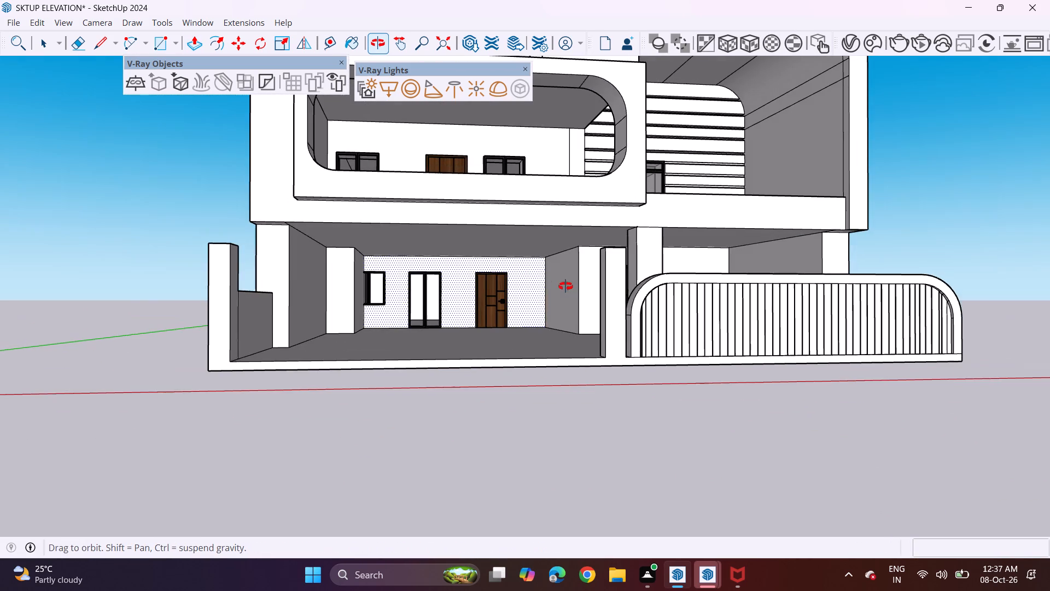
middle_drag(565, 286, 563, 387)
scroll(226, 358, up, 2)
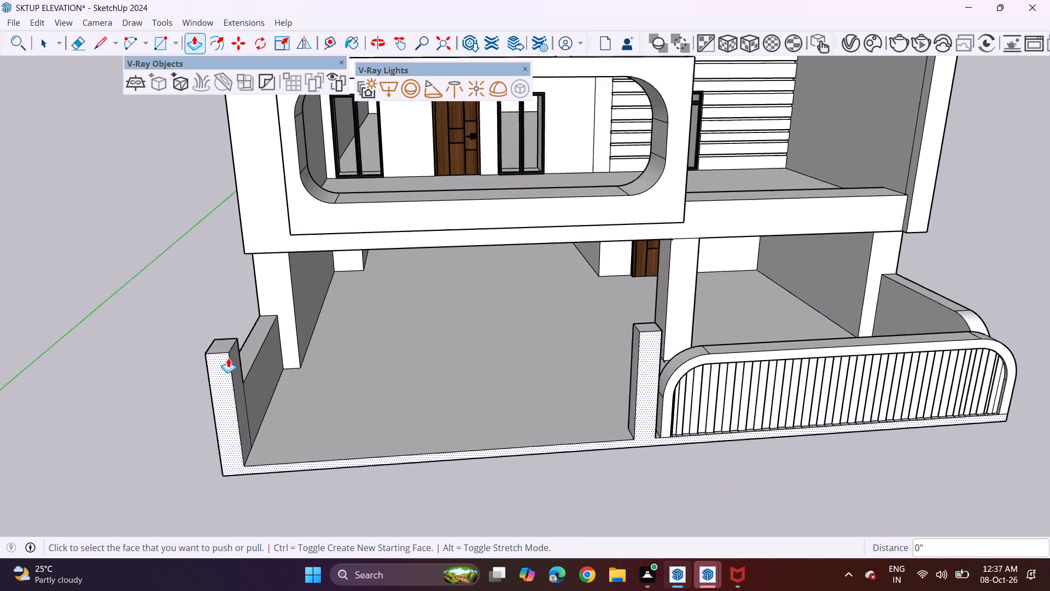
scroll(228, 358, up, 6)
middle_click(214, 337)
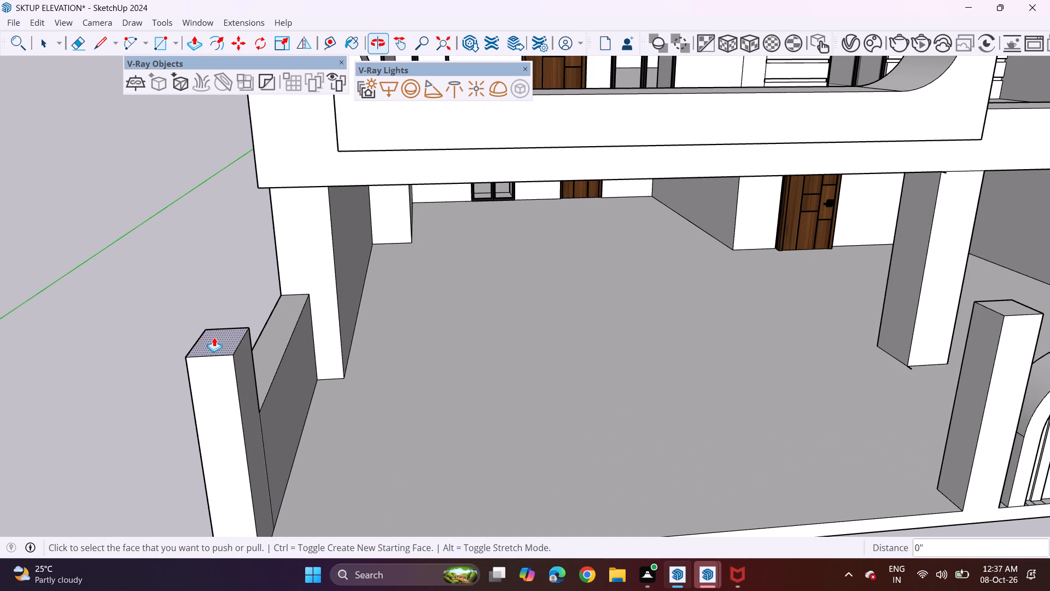
click(221, 344)
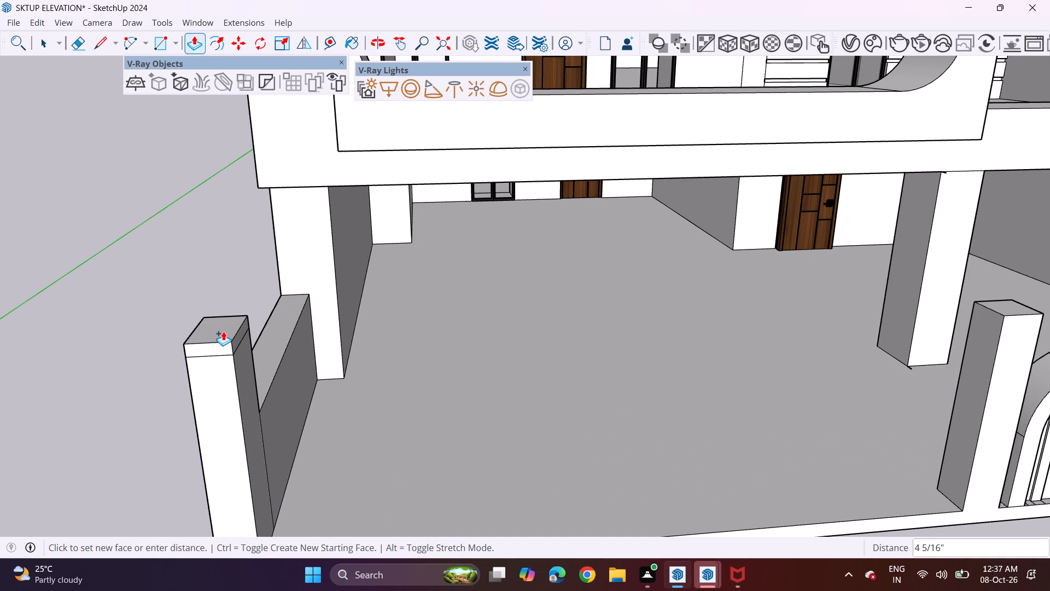
click(223, 331)
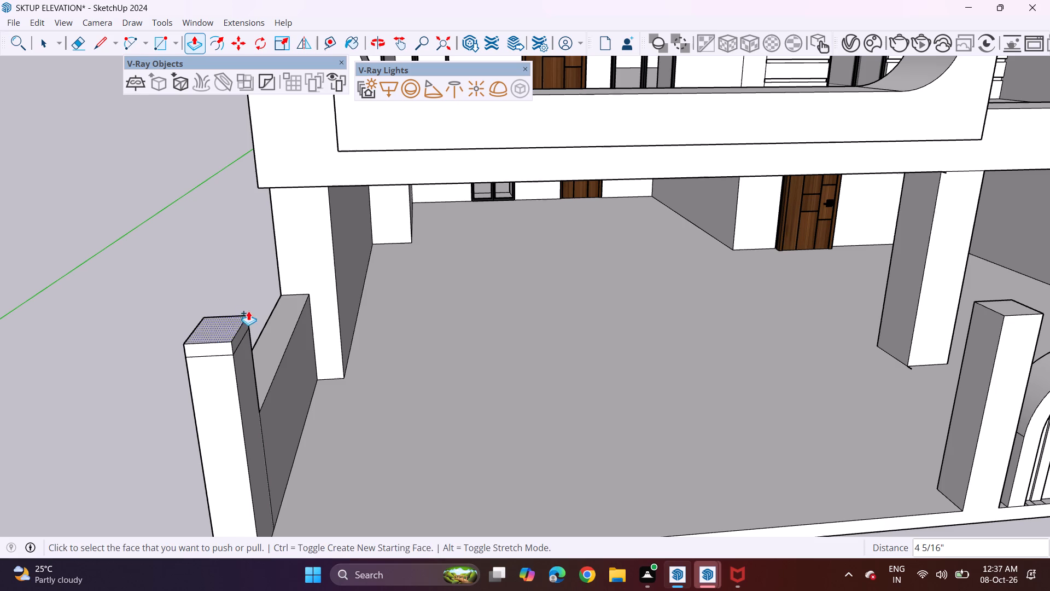
Extend the cap's inner side face about 22' 10 7/8" across the opening to the right pillar's outer edge.
click(237, 338)
scroll(704, 300, down, 3)
middle_drag(680, 299, 585, 277)
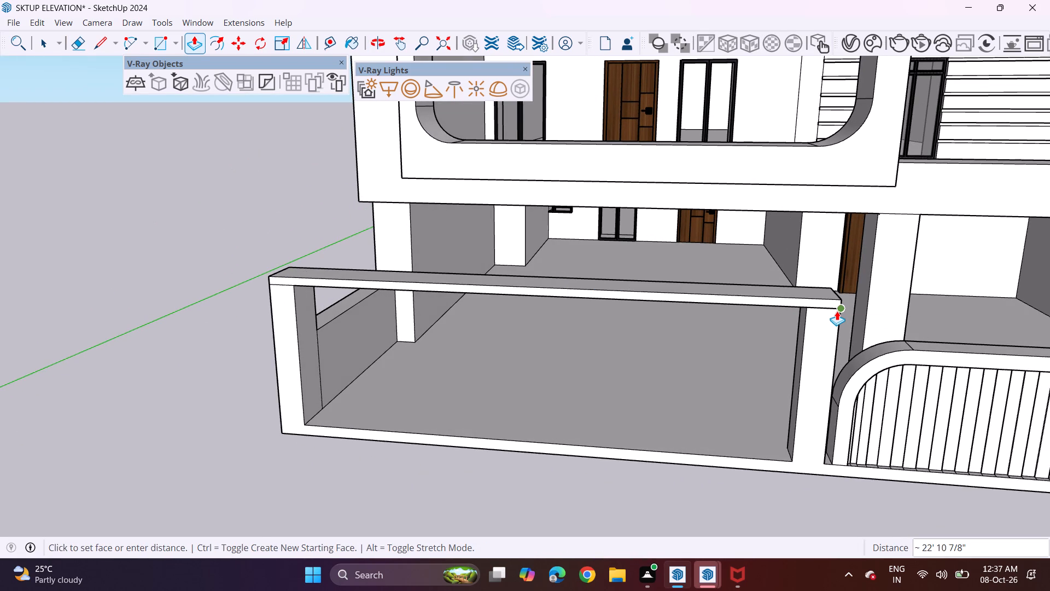
click(837, 312)
Pull the front face of the beam over the gate opening outward by about 10 1/4".
click(810, 306)
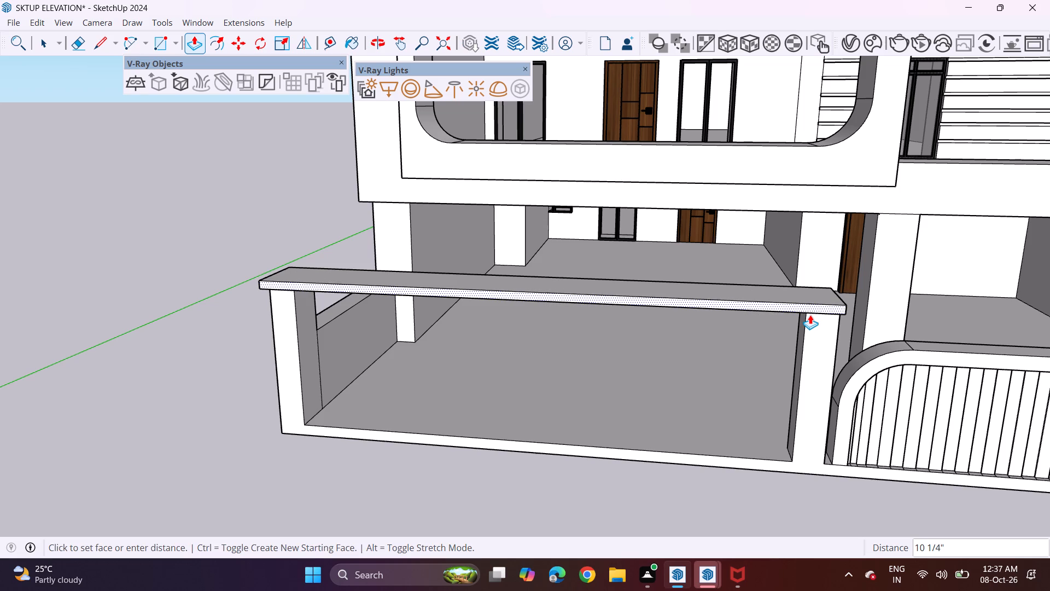
click(810, 315)
Import the black slatted gate model "Component" from Downloads and place it in the gate opening.
middle_drag(470, 389, 500, 343)
scroll(500, 343, down, 3)
middle_drag(440, 369, 455, 329)
middle_drag(454, 328, 449, 326)
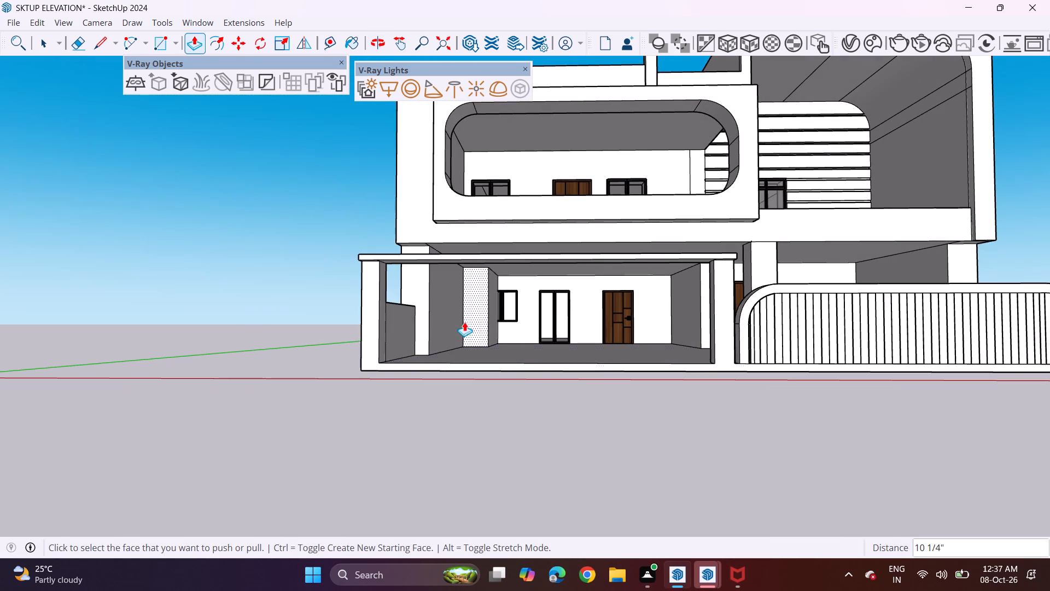
shift+middle_drag(503, 318, 391, 376)
middle_drag(377, 384, 413, 383)
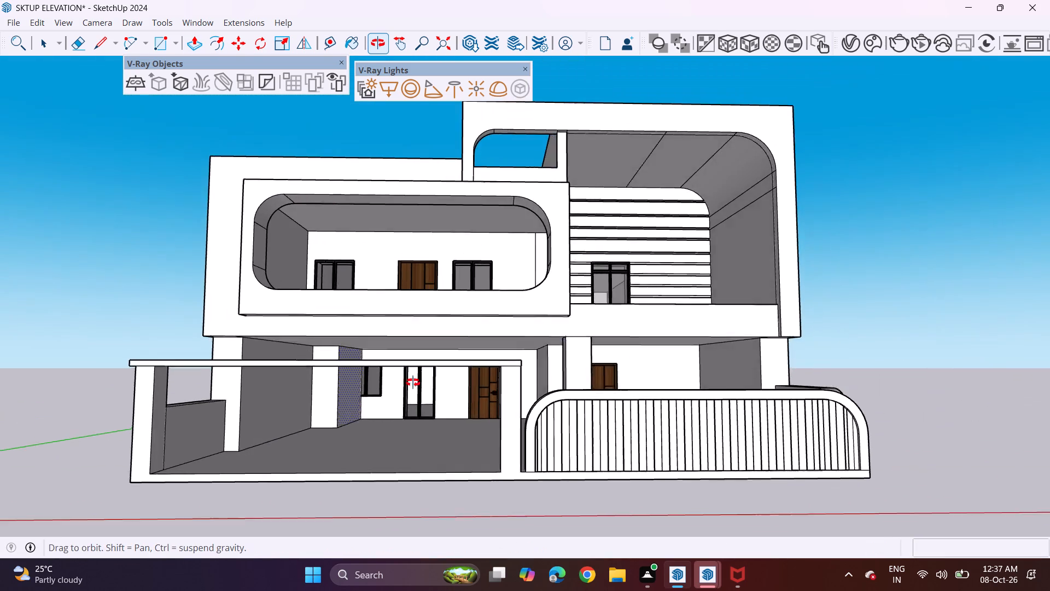
middle_drag(413, 383, 416, 395)
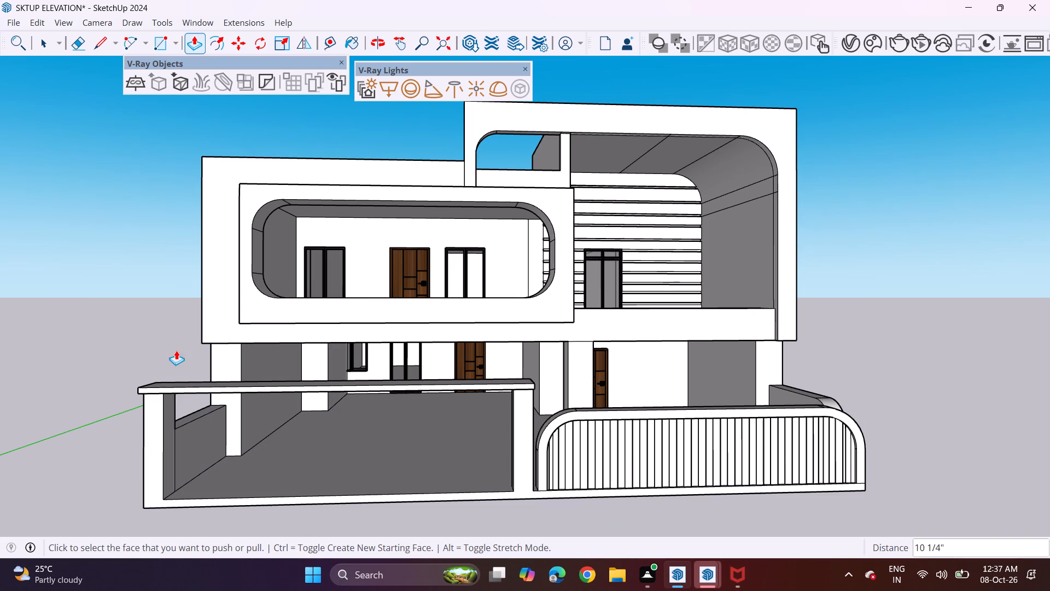
click(20, 27)
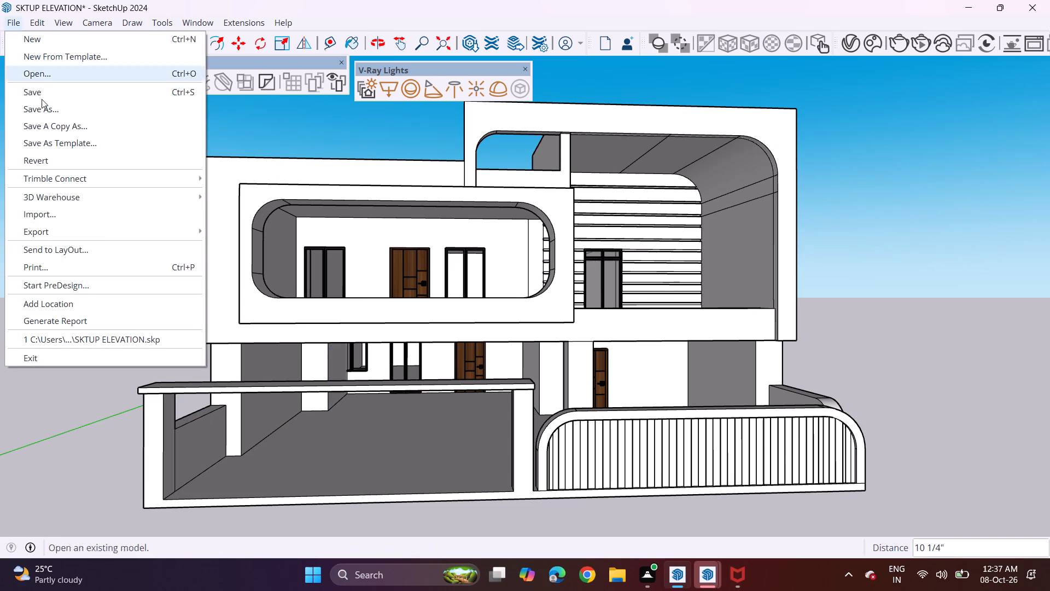
click(54, 216)
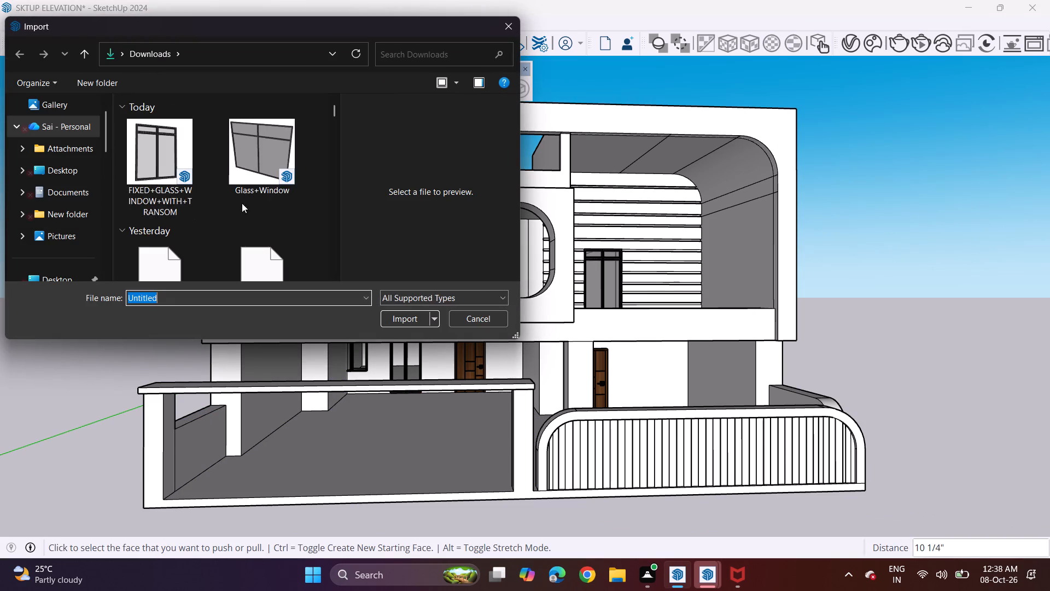
scroll(231, 195, down, 5)
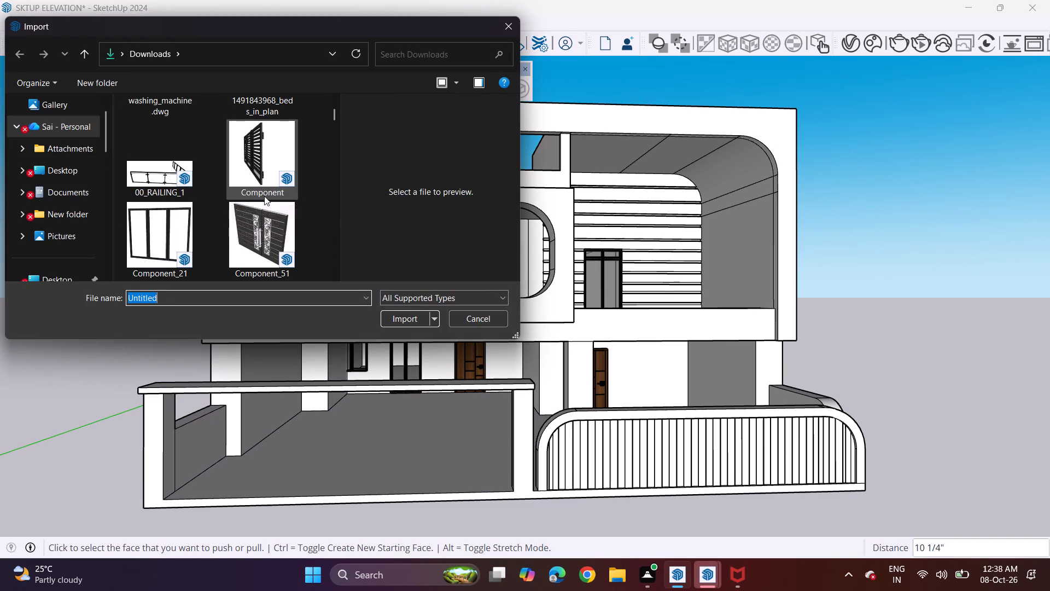
scroll(258, 169, down, 2)
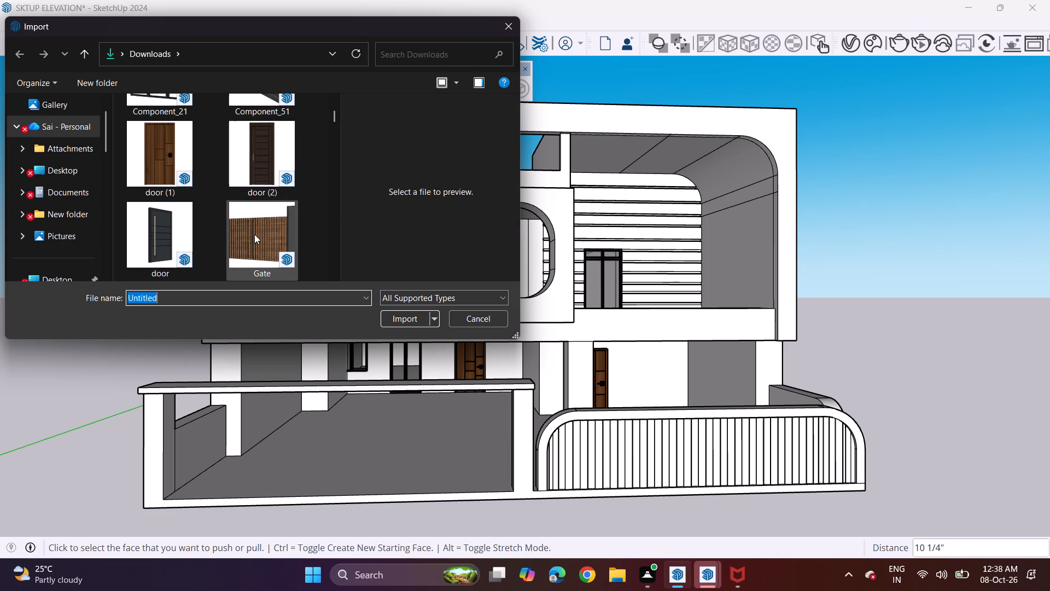
scroll(256, 169, up, 3)
click(255, 211)
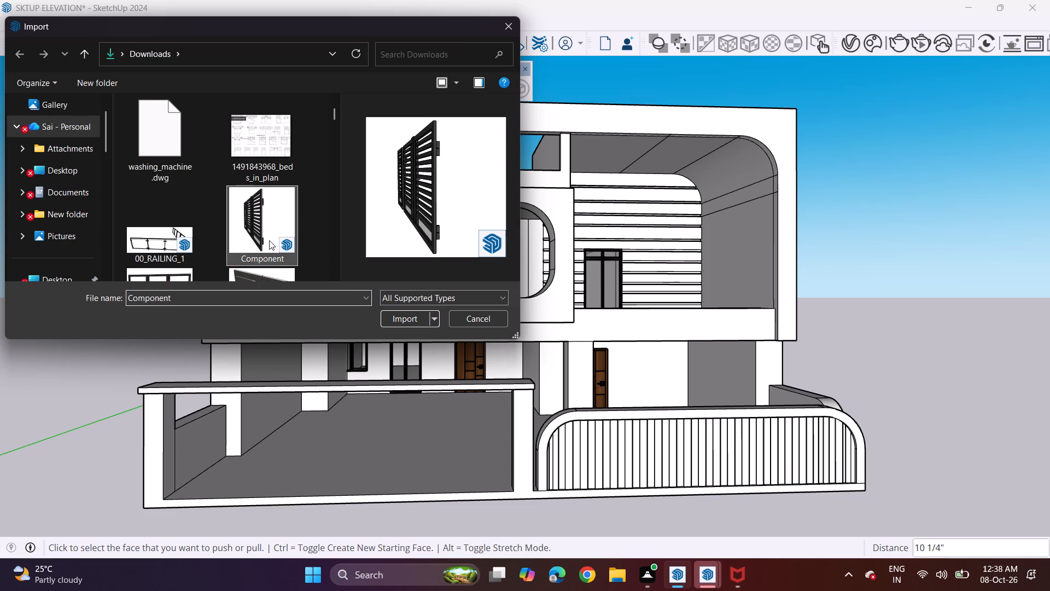
click(402, 319)
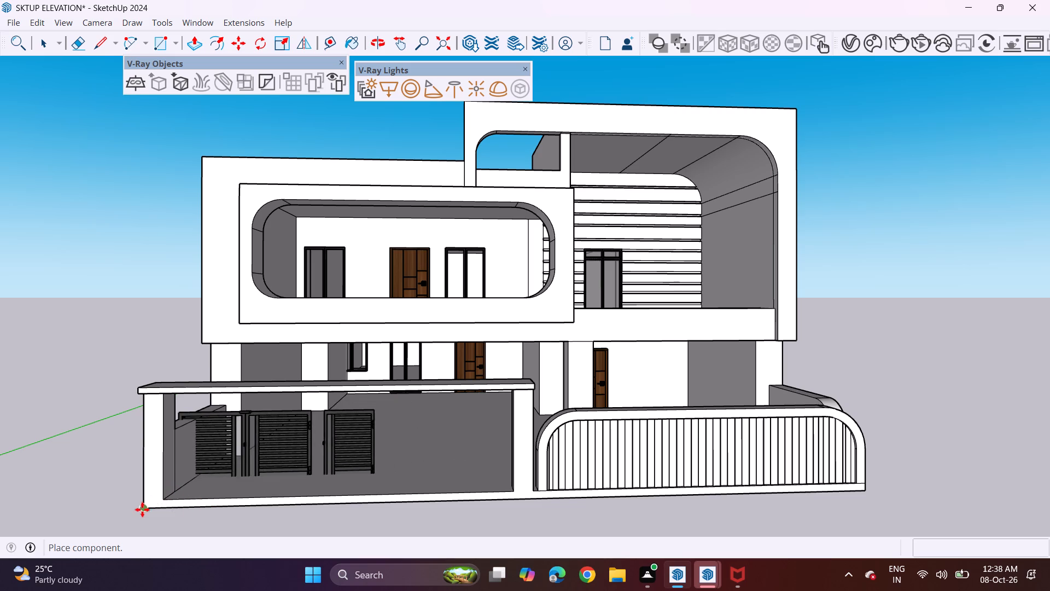
click(212, 498)
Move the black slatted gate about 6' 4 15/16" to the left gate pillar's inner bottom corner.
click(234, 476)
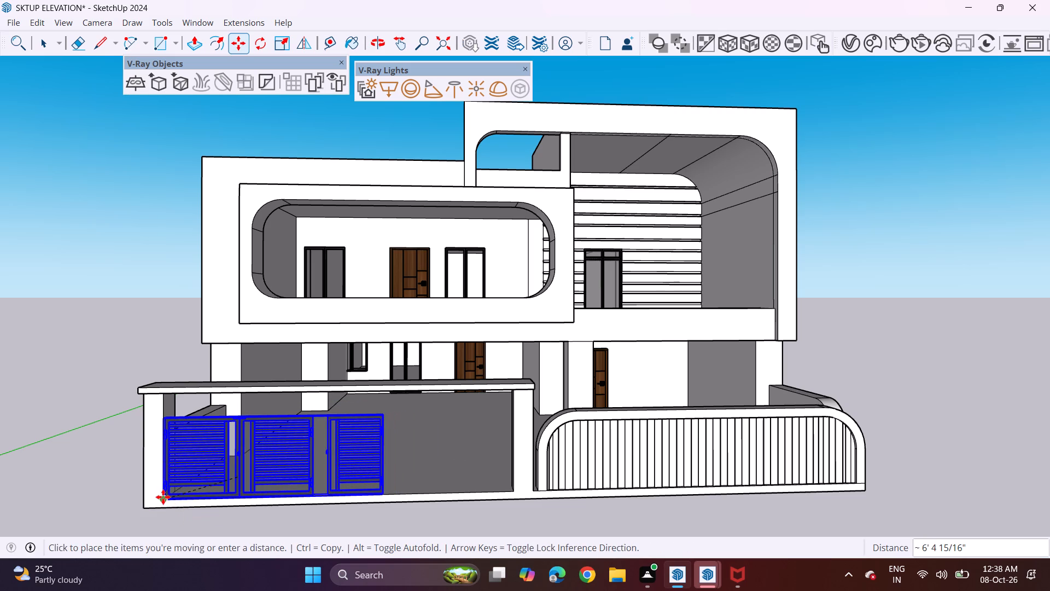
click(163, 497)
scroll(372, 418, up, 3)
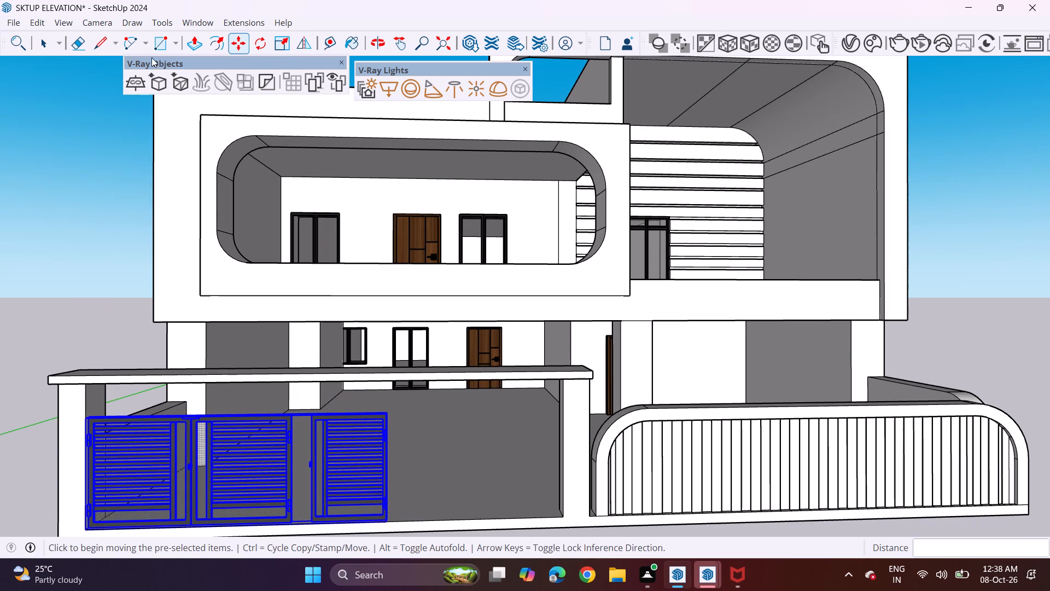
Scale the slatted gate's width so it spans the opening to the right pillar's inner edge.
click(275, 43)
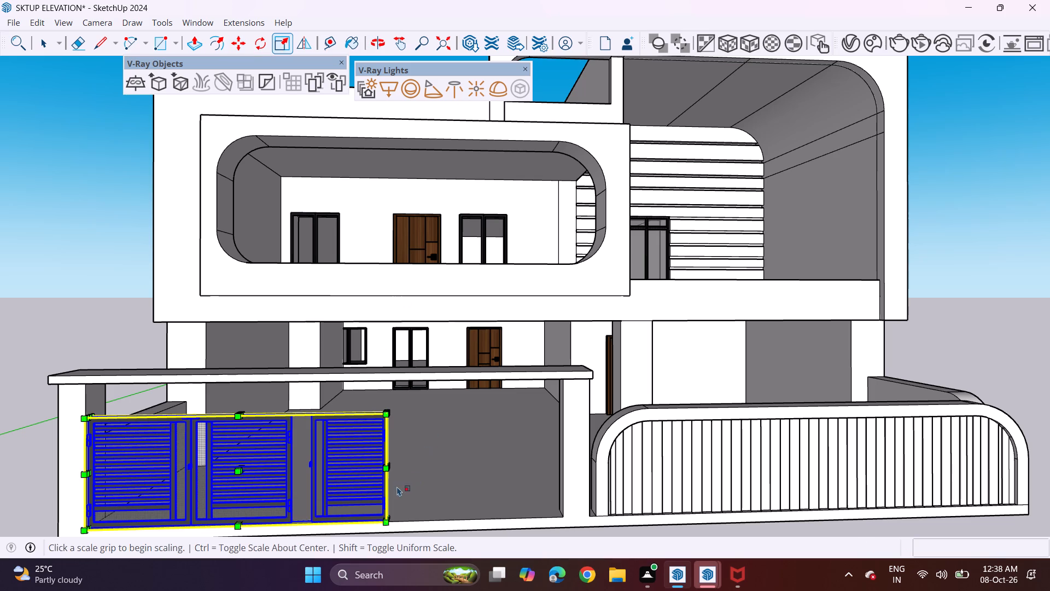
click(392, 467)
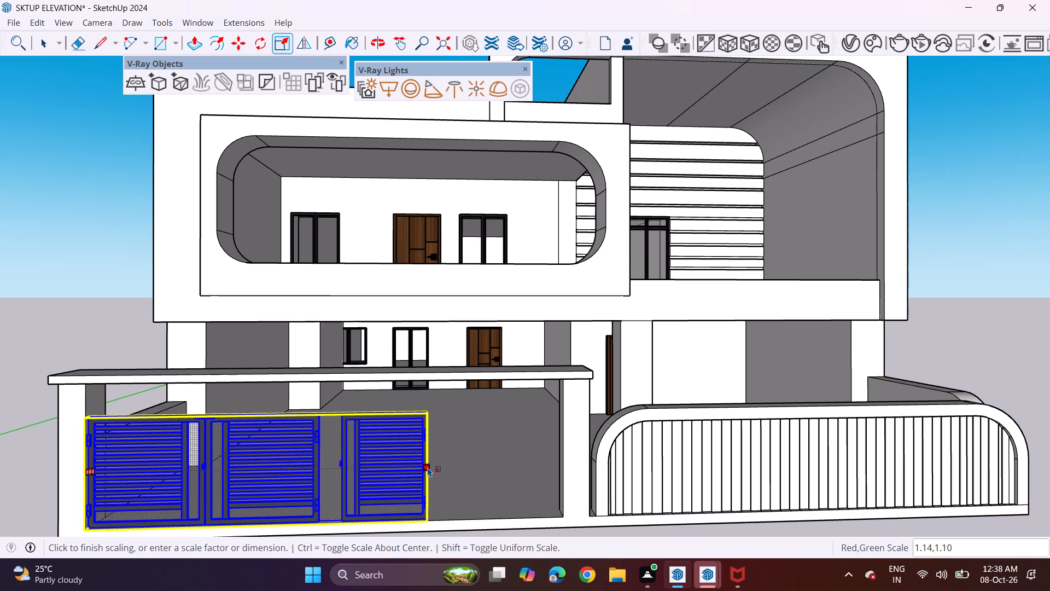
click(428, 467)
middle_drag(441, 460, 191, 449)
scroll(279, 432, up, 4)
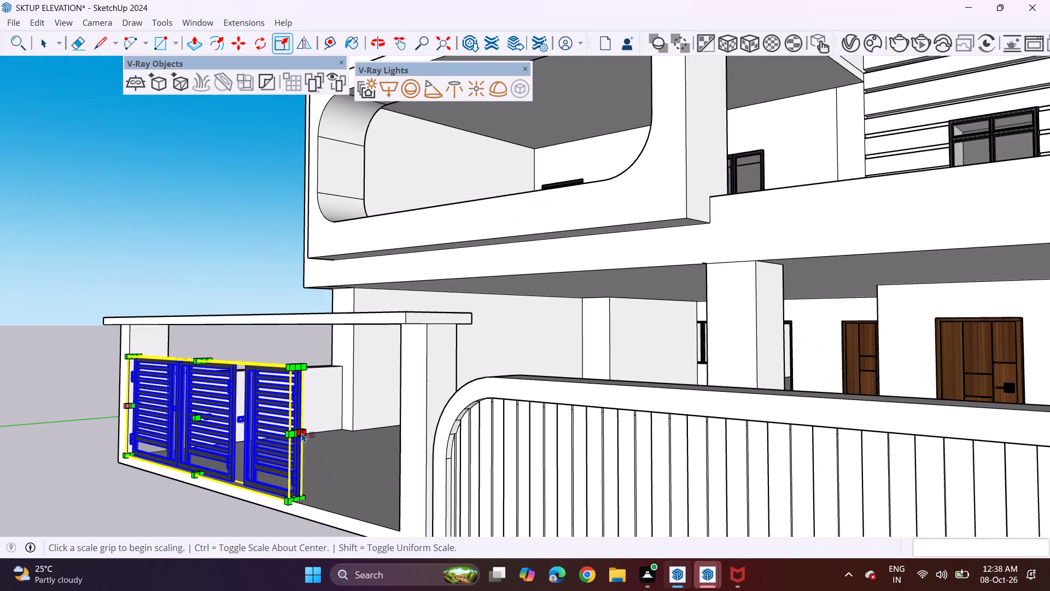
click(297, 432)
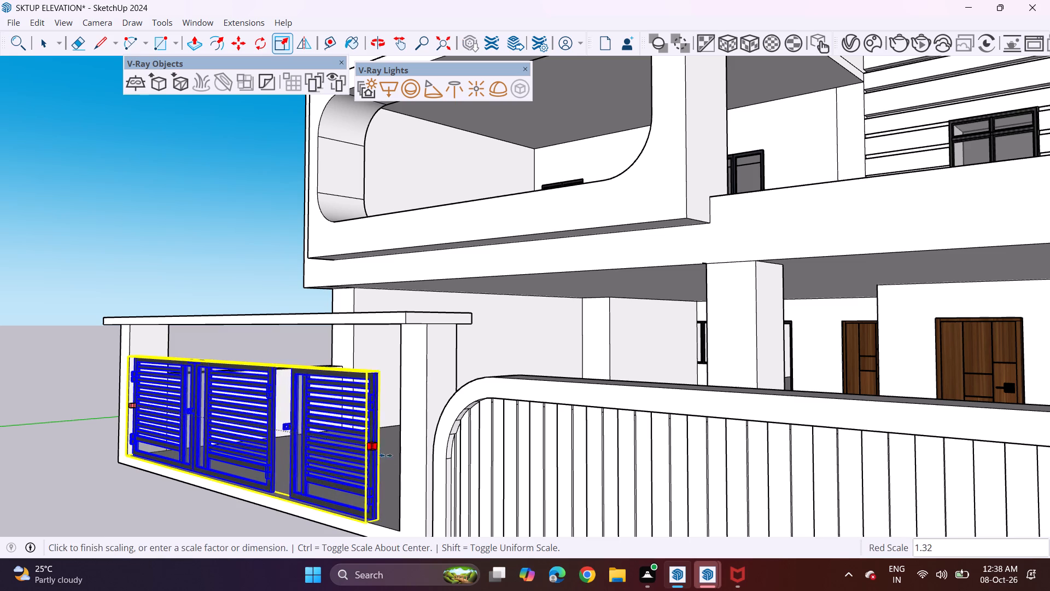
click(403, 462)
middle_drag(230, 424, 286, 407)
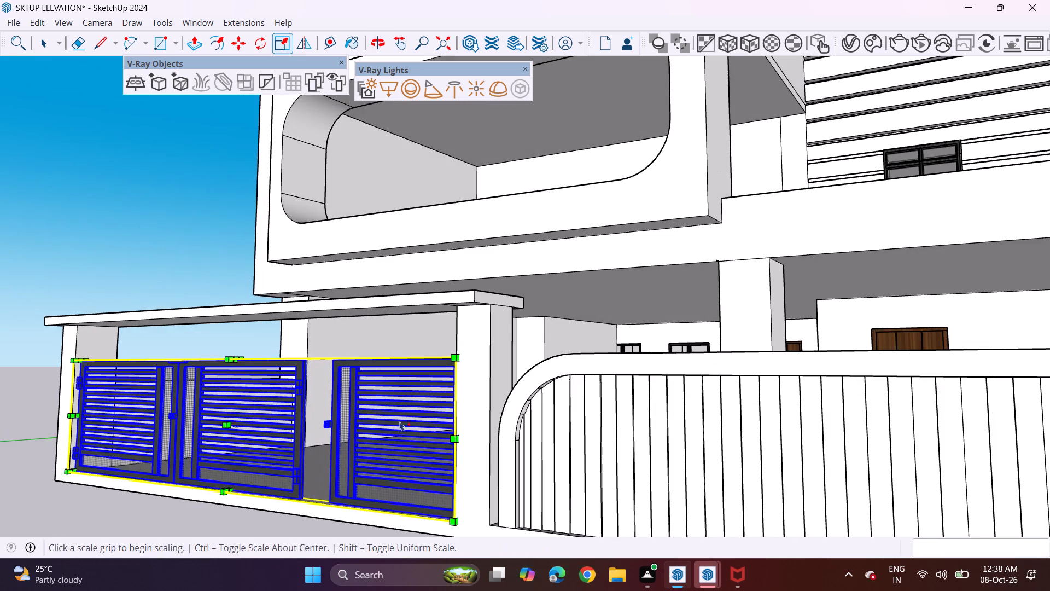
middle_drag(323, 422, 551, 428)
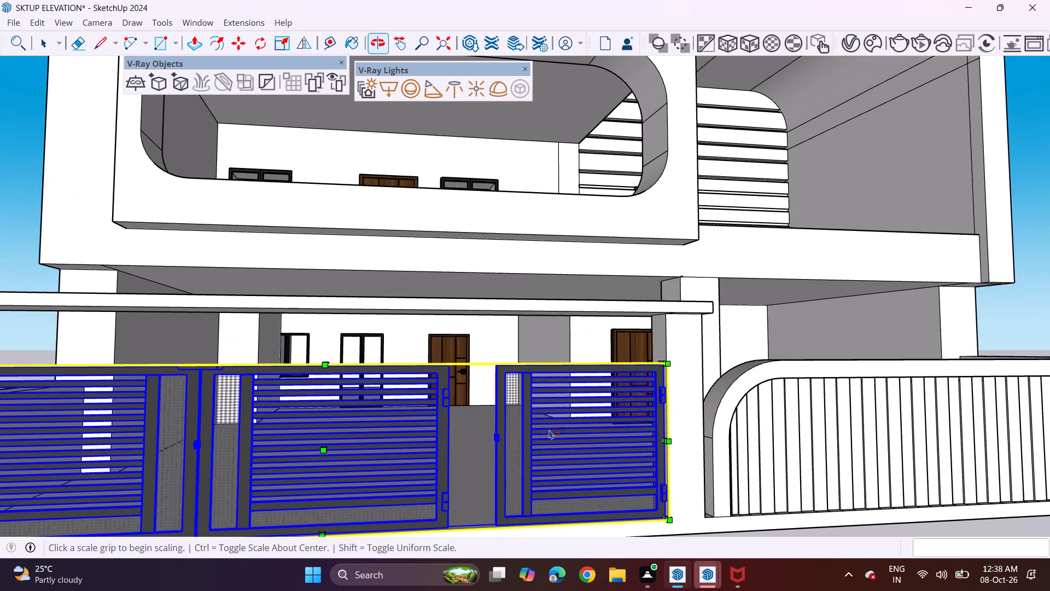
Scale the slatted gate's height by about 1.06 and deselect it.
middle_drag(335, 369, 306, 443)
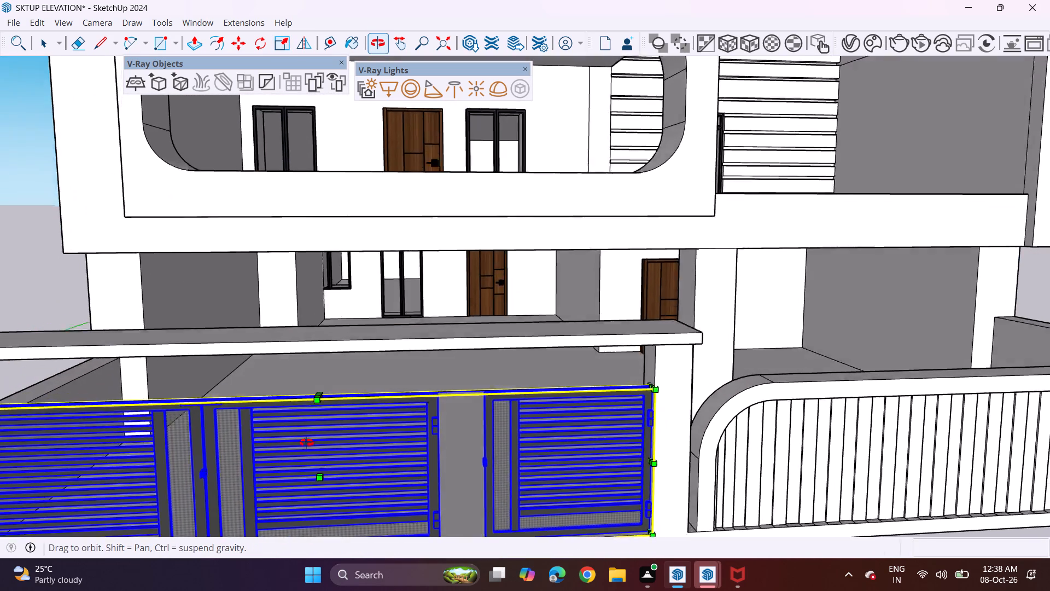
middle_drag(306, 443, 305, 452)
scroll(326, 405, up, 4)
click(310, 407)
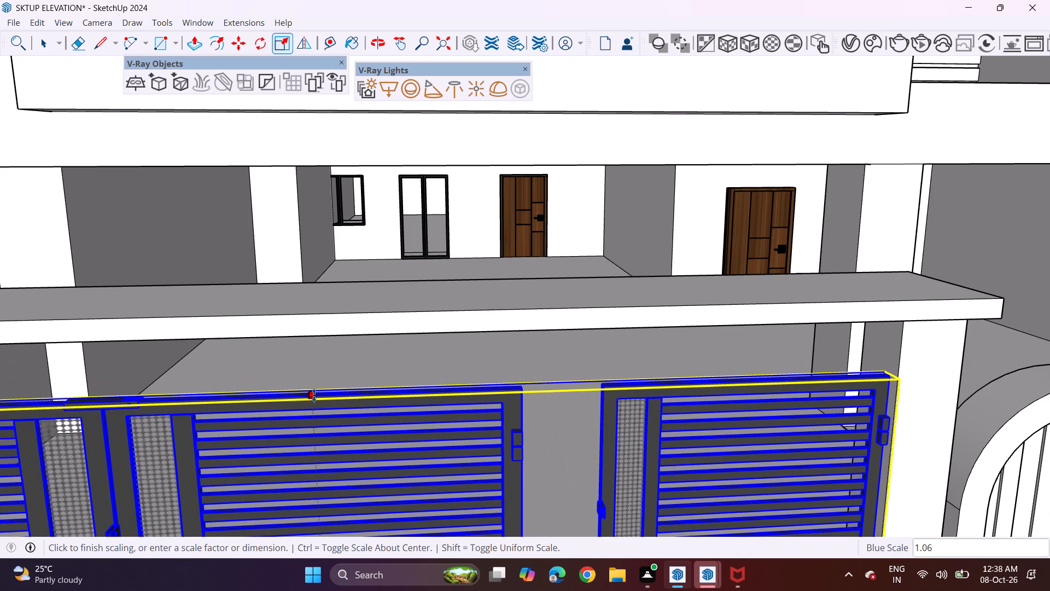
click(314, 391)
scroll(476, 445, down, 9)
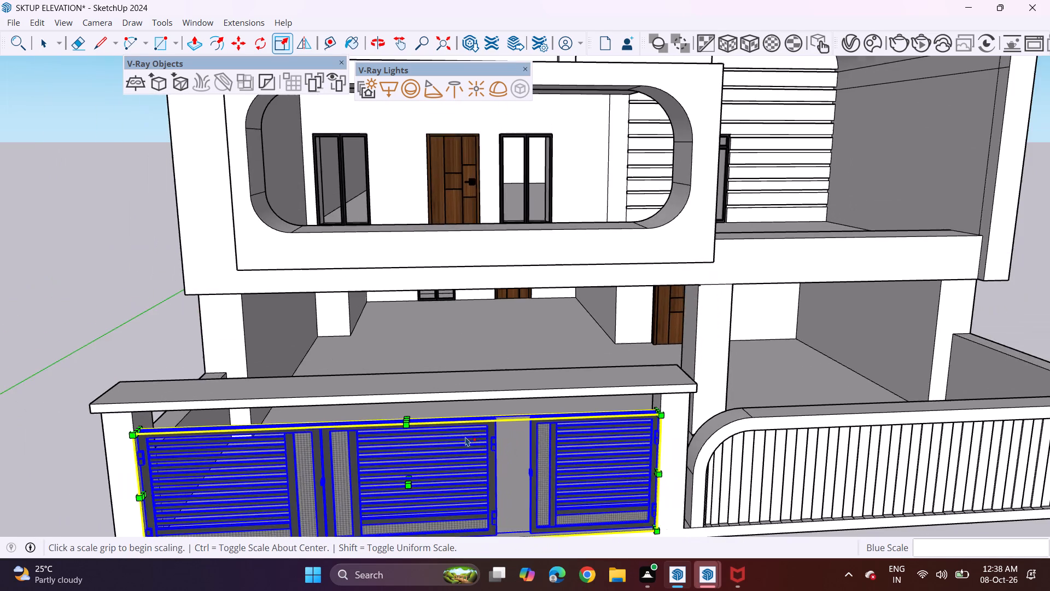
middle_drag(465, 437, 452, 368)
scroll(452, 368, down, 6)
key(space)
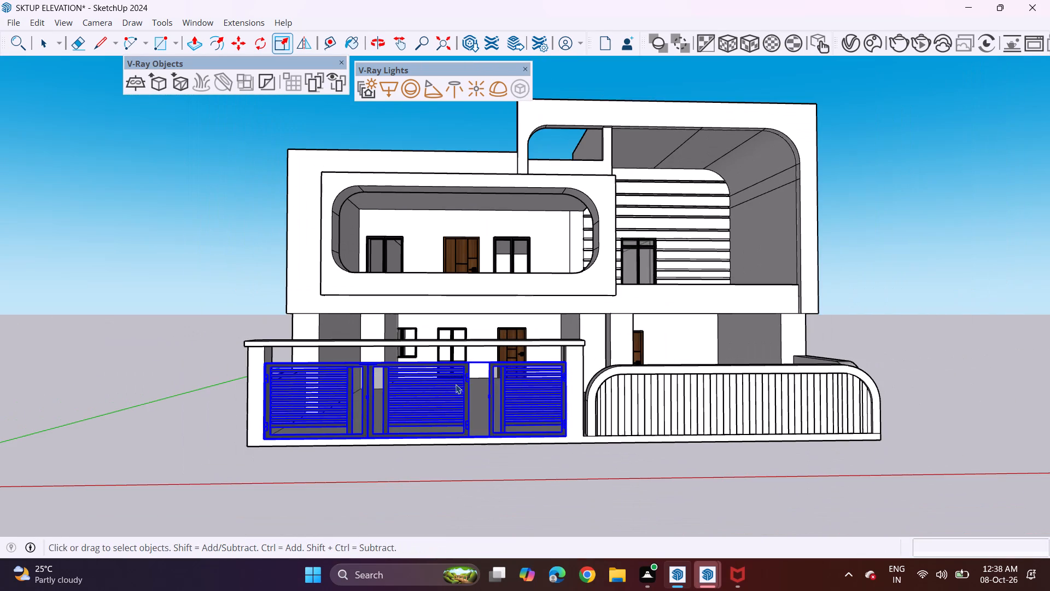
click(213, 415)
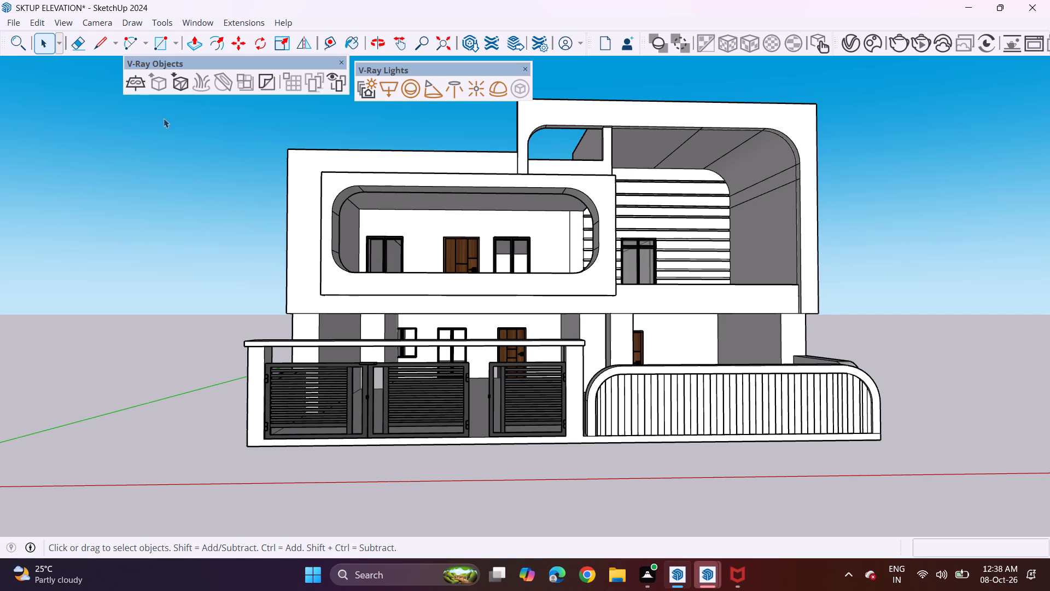
Import the wooden gate model "MAIN+GATE" from Downloads and place it at the left pillar's inner bottom corner.
click(18, 25)
click(59, 221)
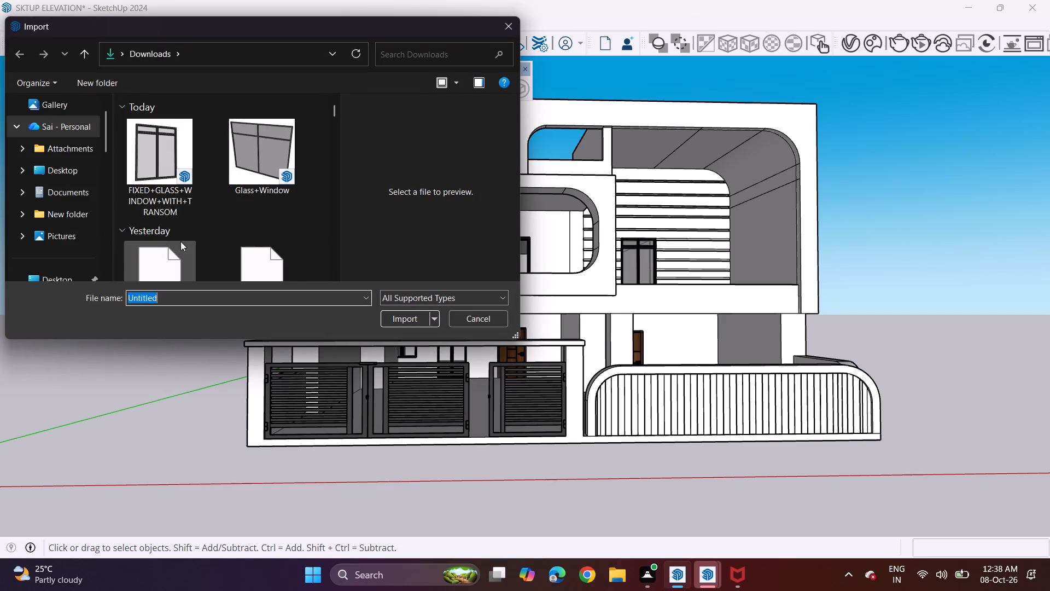
scroll(242, 204, down, 9)
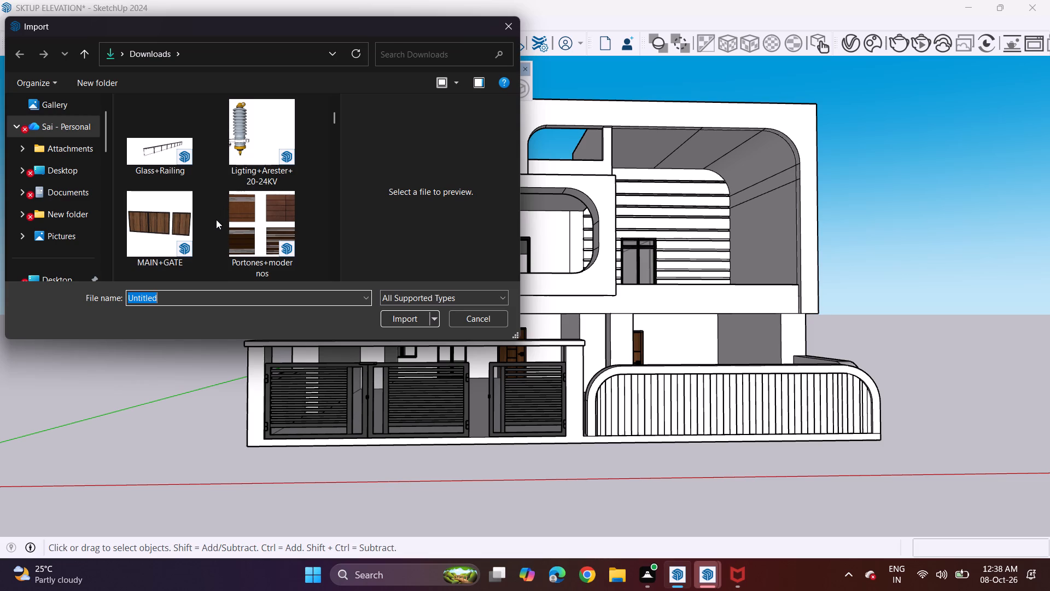
click(181, 212)
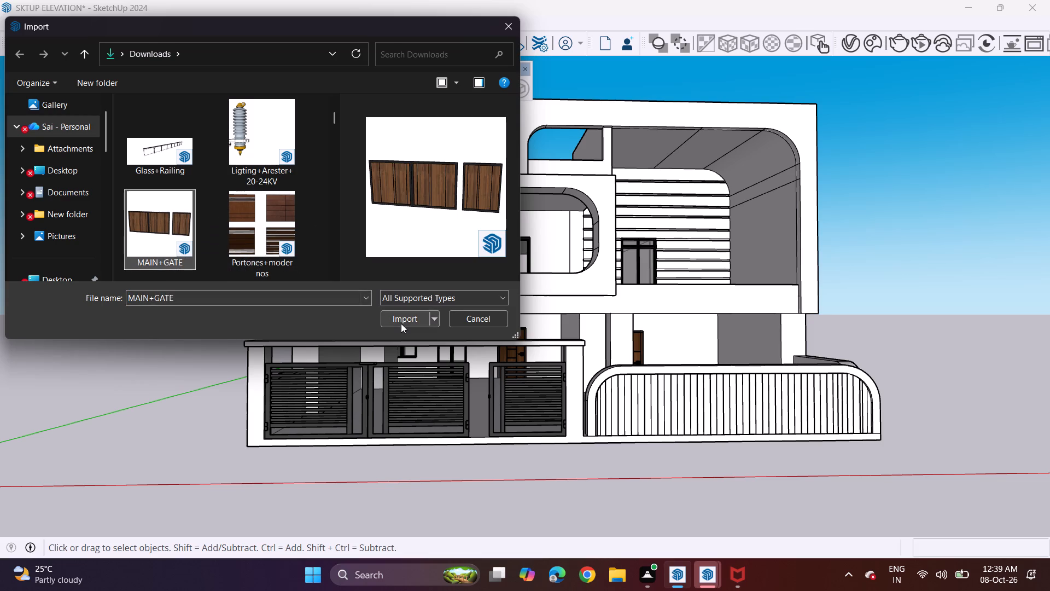
click(401, 323)
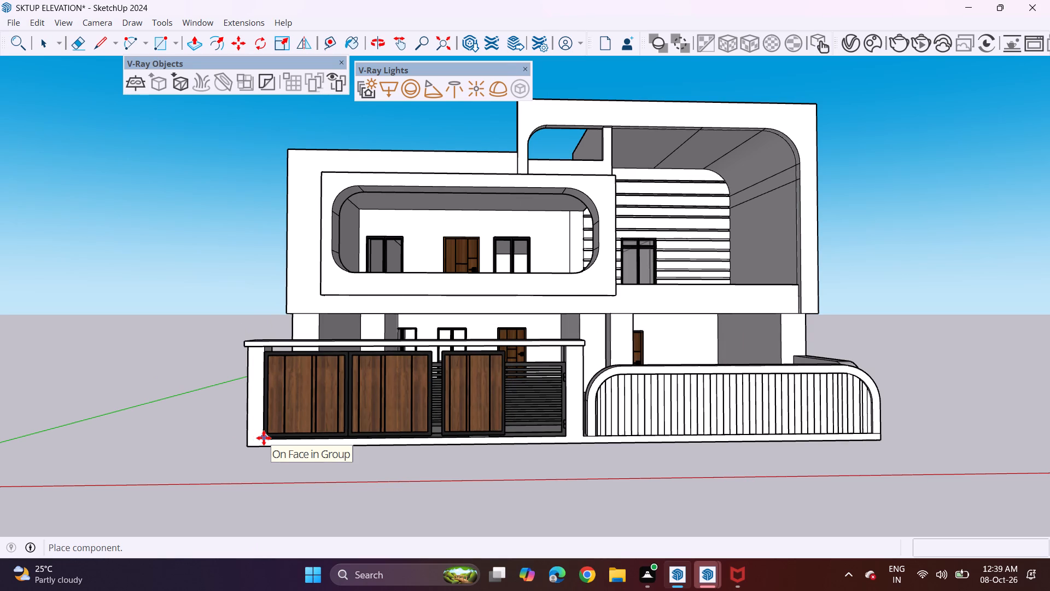
click(264, 438)
key(space)
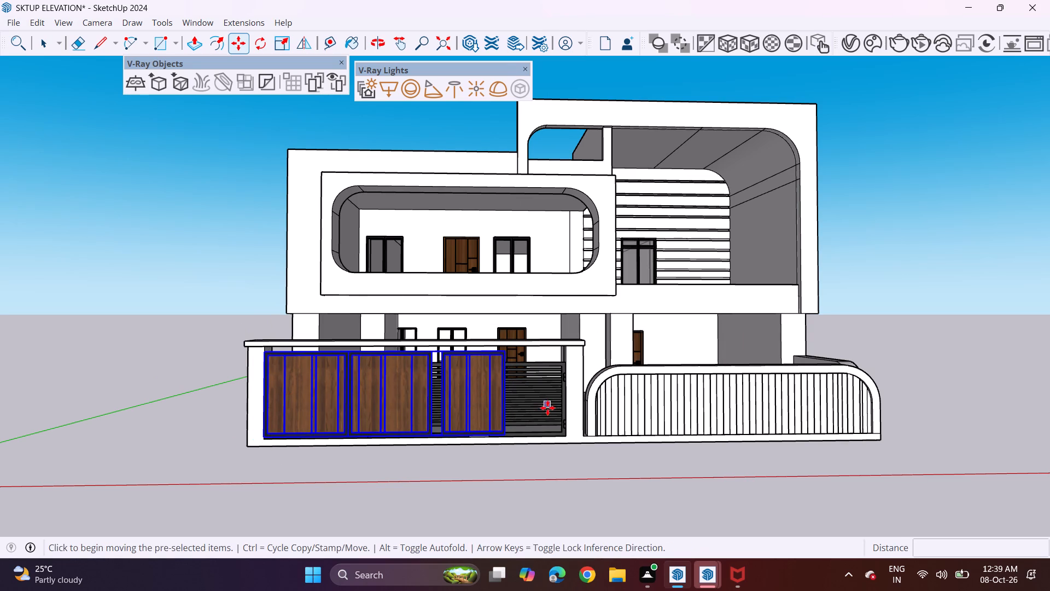
Delete the black slatted gate behind the wooden gate.
click(545, 403)
key(Delete)
middle_drag(494, 424, 456, 439)
Scale the wooden gate's width by about 1.26 toward the right gate pillar.
click(459, 405)
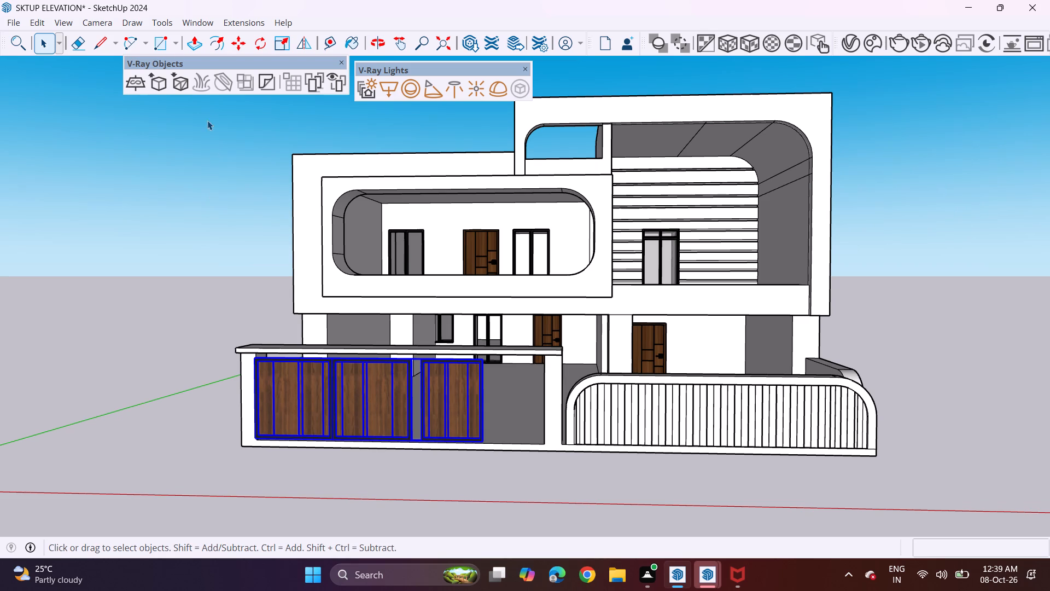
click(284, 41)
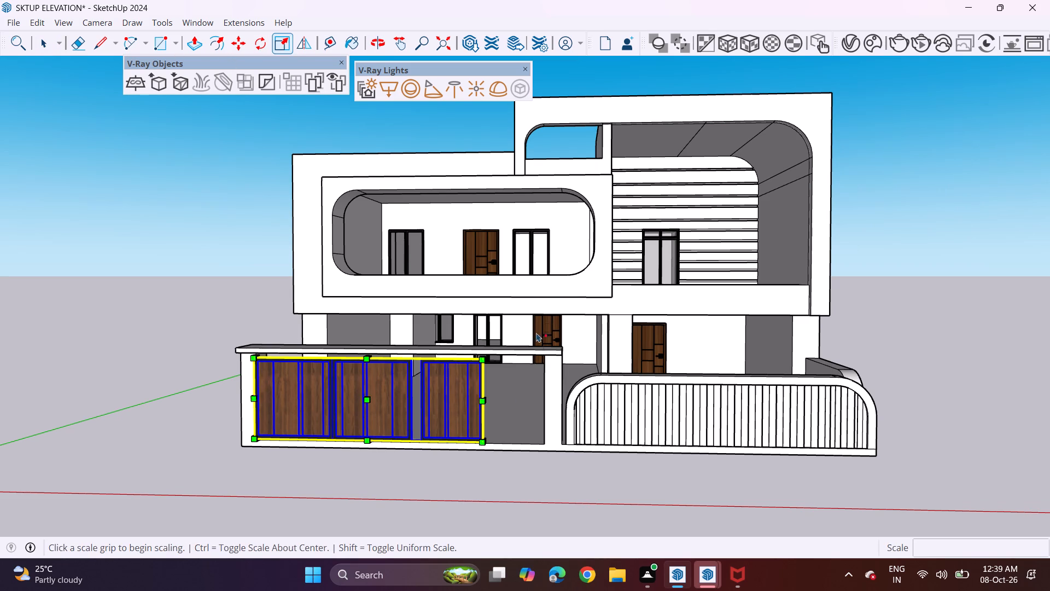
scroll(515, 401, up, 4)
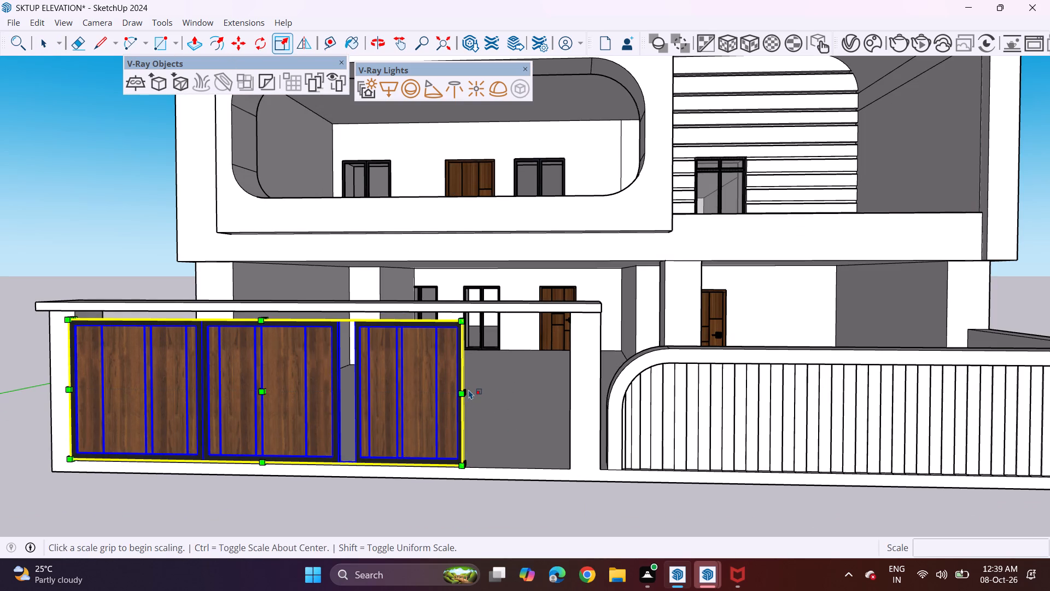
scroll(466, 390, up, 5)
middle_drag(459, 398, 362, 451)
scroll(354, 451, up, 1)
scroll(344, 449, down, 4)
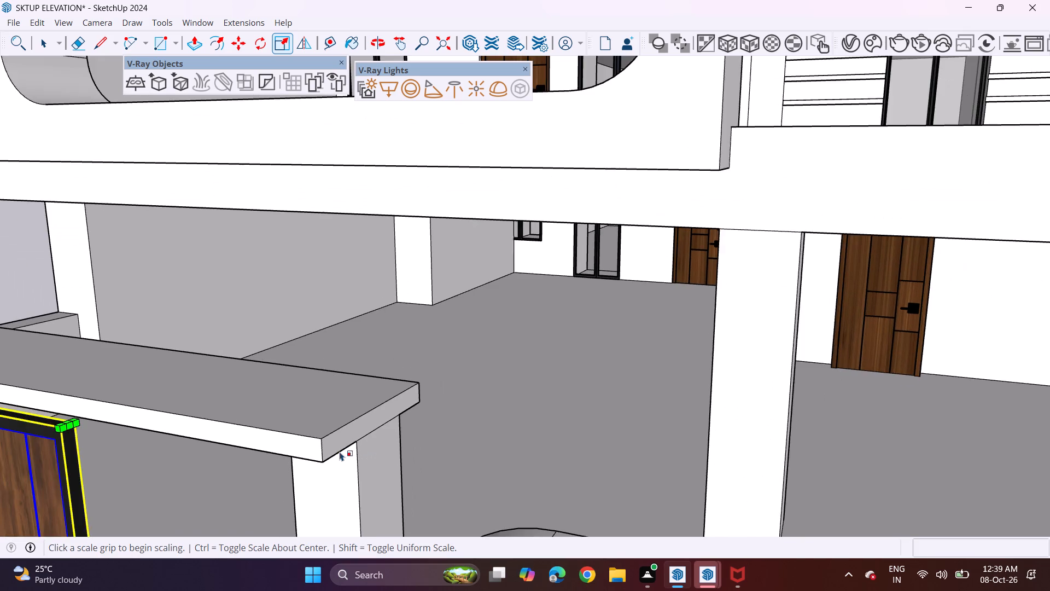
middle_drag(340, 451, 447, 316)
click(172, 474)
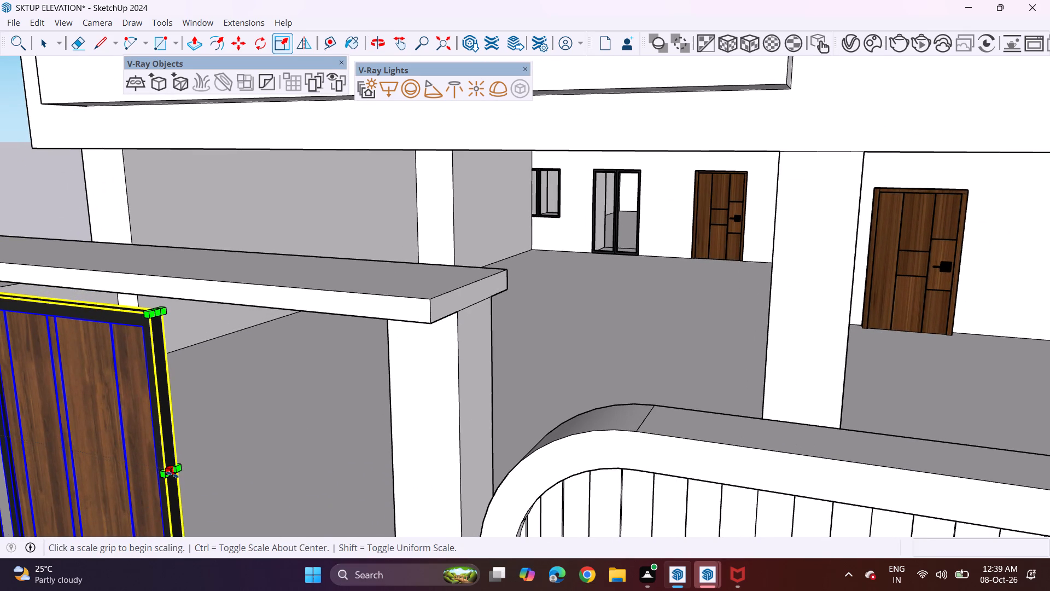
click(398, 505)
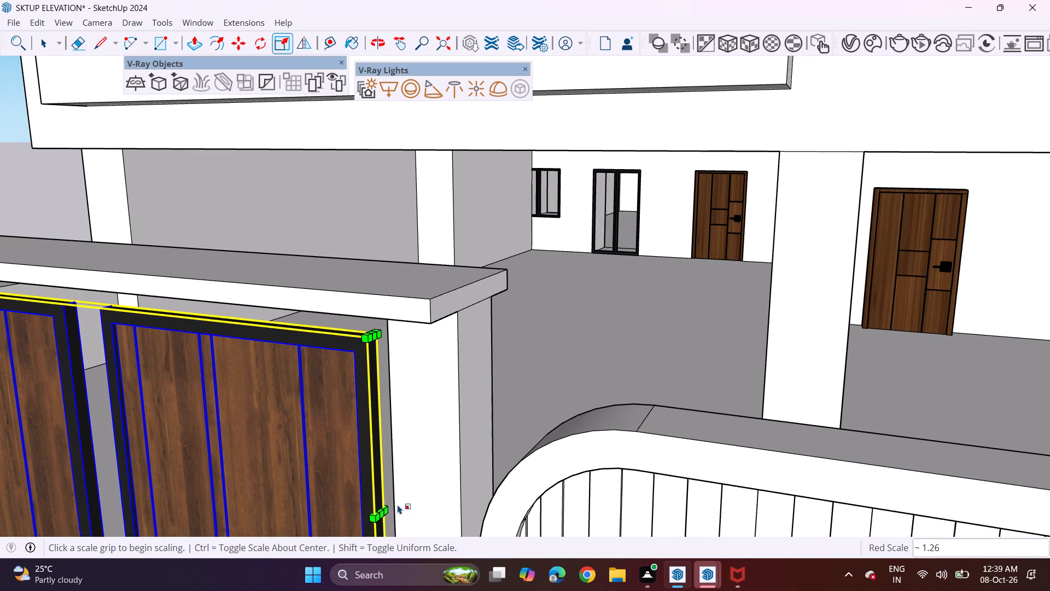
Move the wooden gate about 7 3/4" by its bottom corner to the right pillar's inner bottom corner.
scroll(375, 500, down, 3)
middle_drag(371, 500, 350, 390)
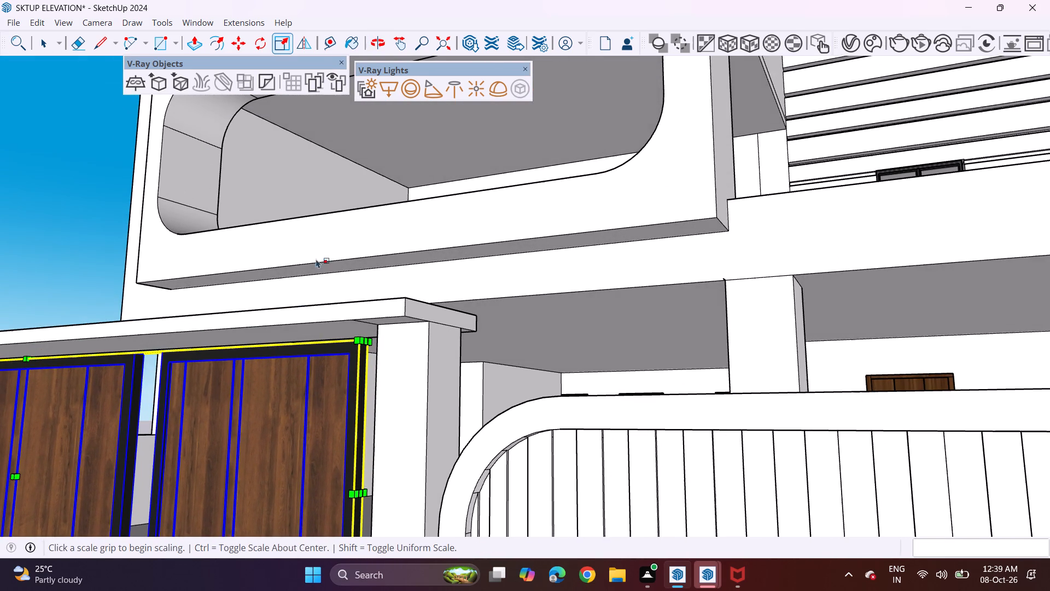
shift+middle_drag(375, 420, 384, 170)
middle_drag(372, 239, 362, 342)
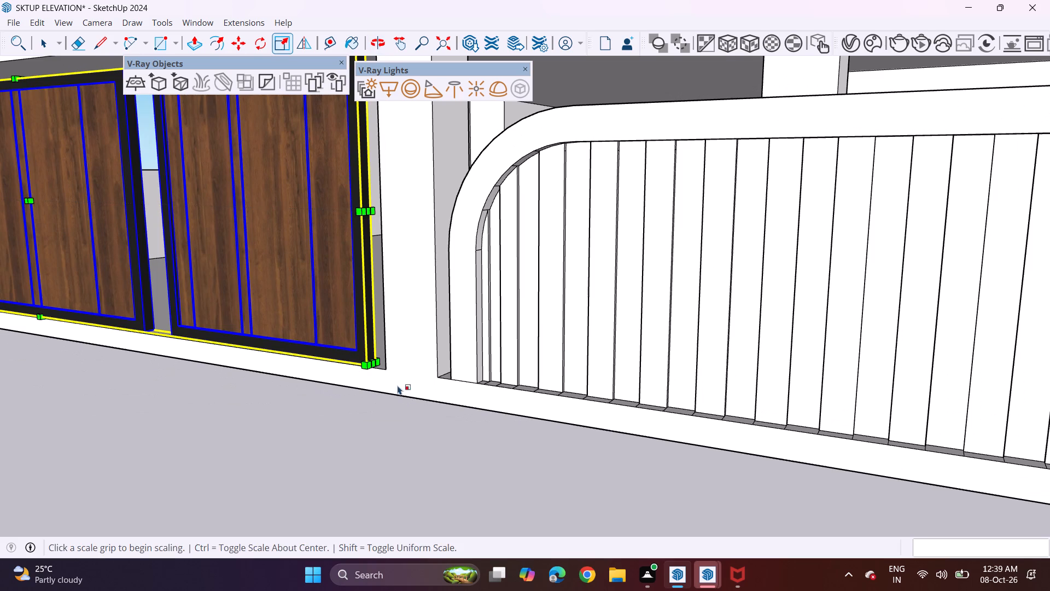
key(space)
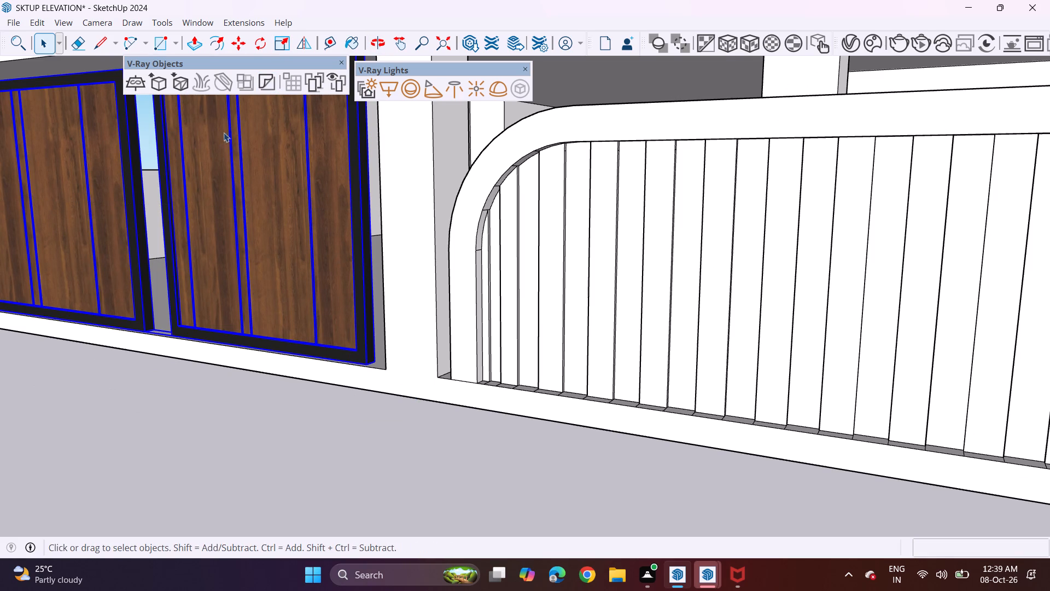
click(231, 52)
click(369, 363)
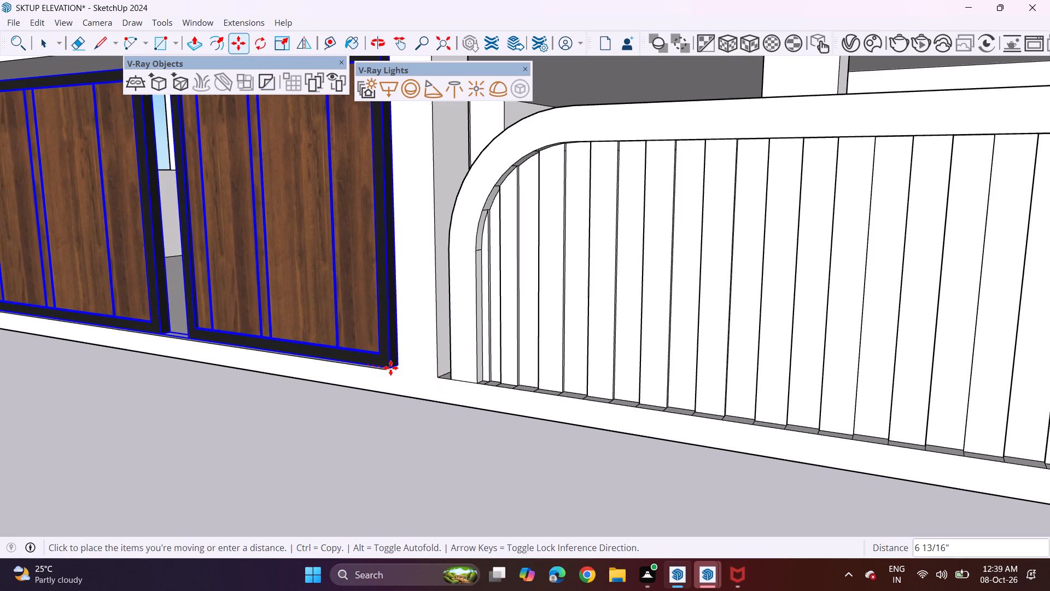
middle_drag(394, 361, 486, 244)
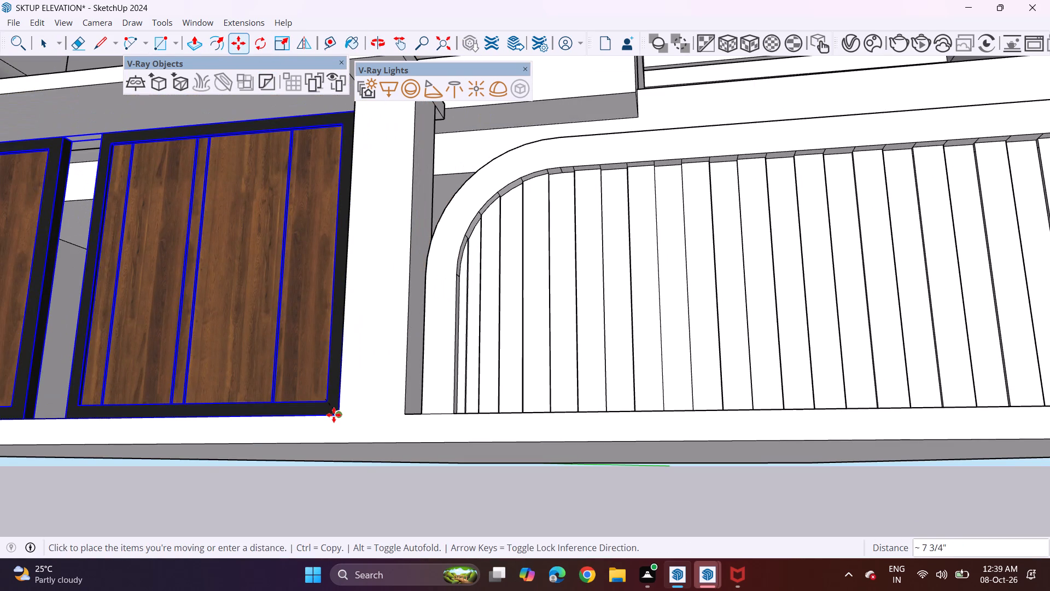
click(334, 415)
scroll(261, 304, down, 11)
middle_drag(182, 311, 226, 383)
shift+middle_drag(208, 373, 533, 379)
middle_drag(538, 380, 467, 423)
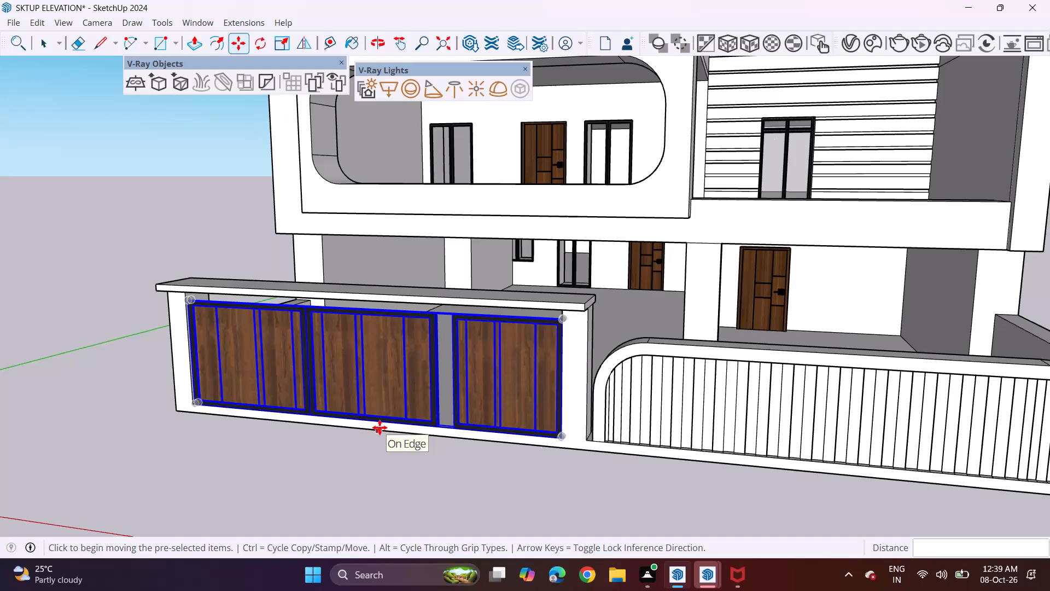
middle_drag(209, 439, 341, 393)
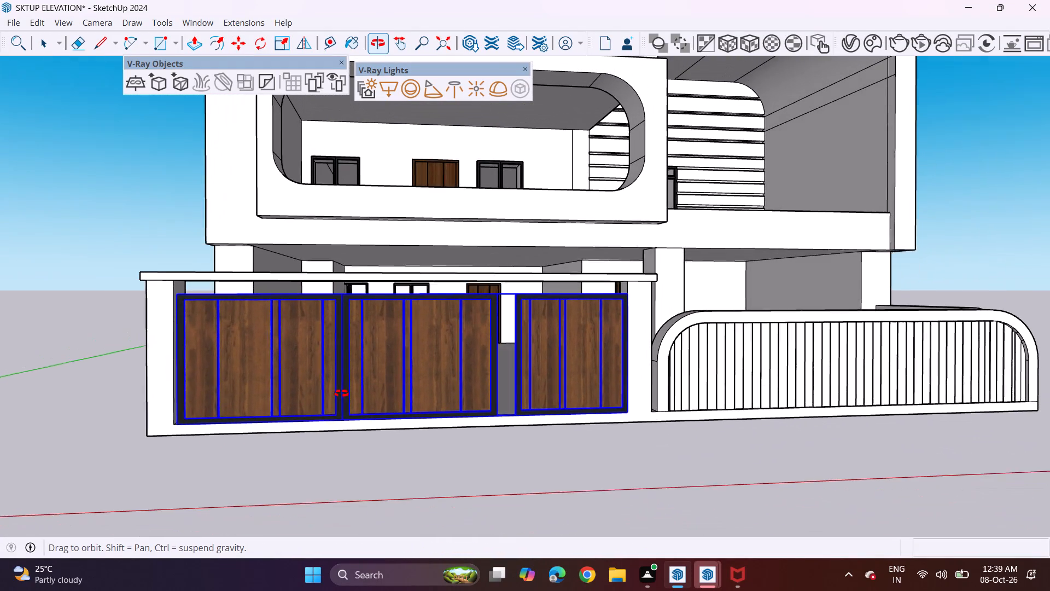
middle_drag(341, 393, 341, 392)
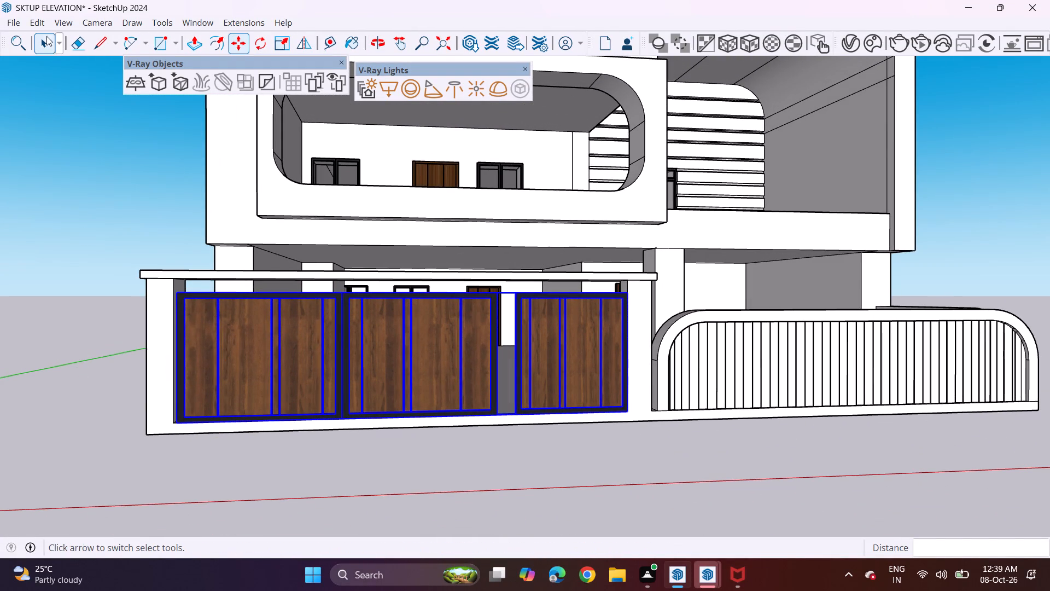
click(44, 40)
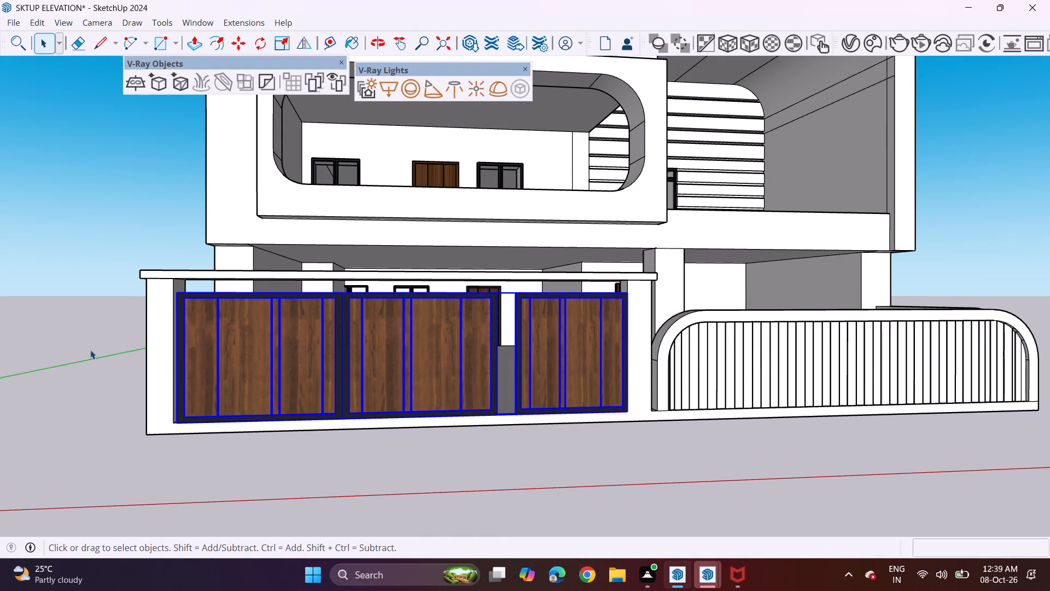
Draw a rectangular profile about 4' 4 15/16" by 6 1/4" extending outward from the left gate pillar's outer bottom corner.
click(94, 42)
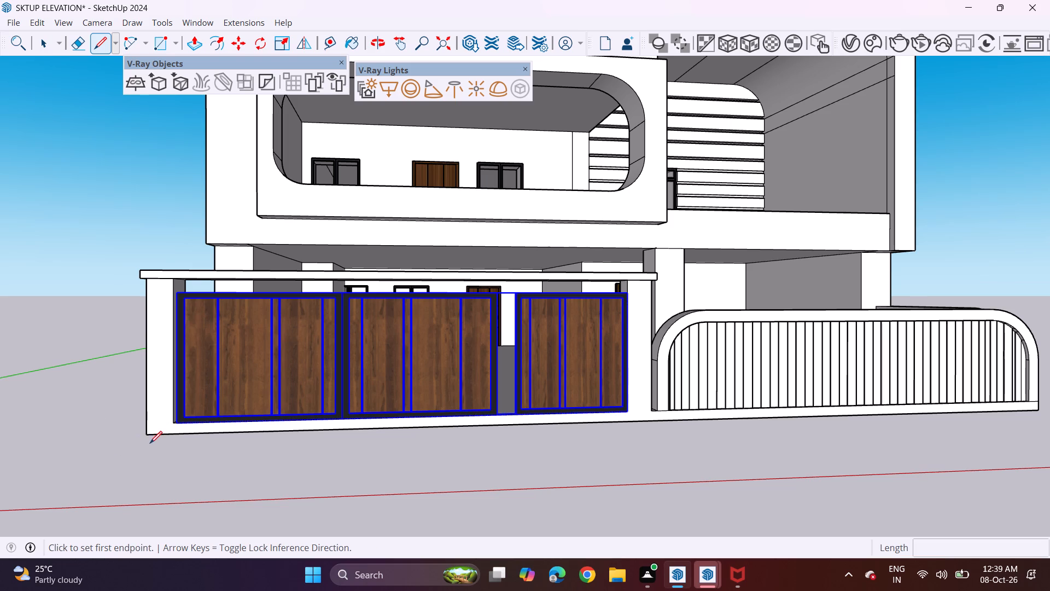
scroll(146, 433, down, 3)
middle_drag(146, 433, 160, 453)
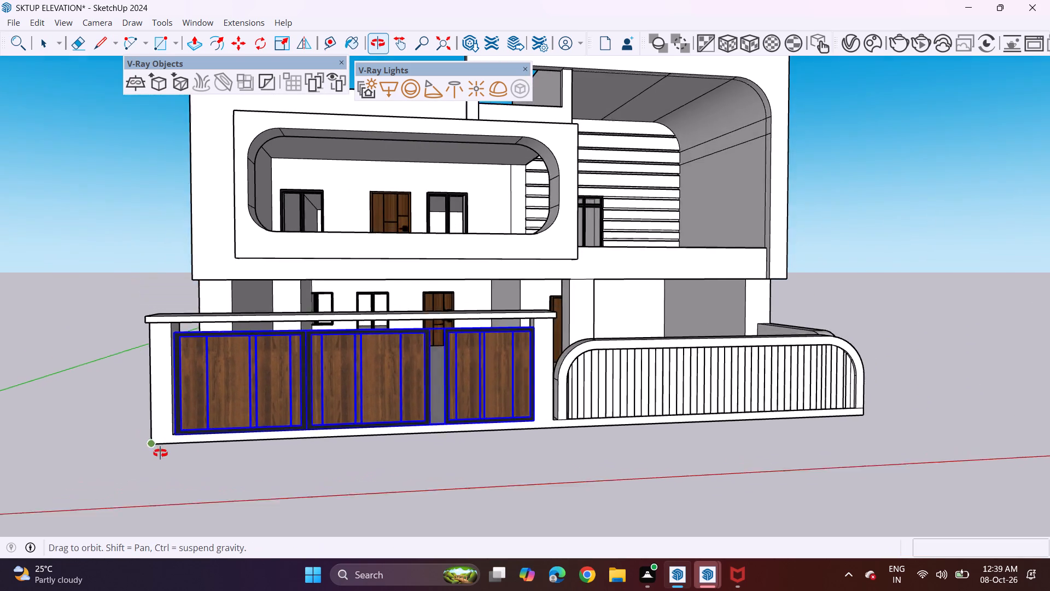
middle_drag(160, 453, 162, 460)
click(156, 461)
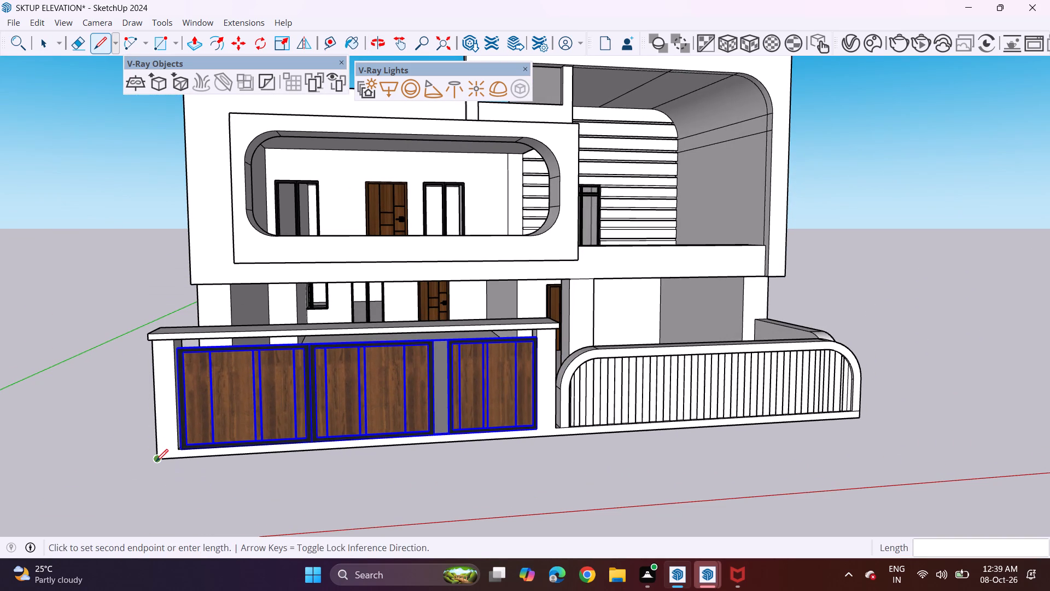
click(74, 460)
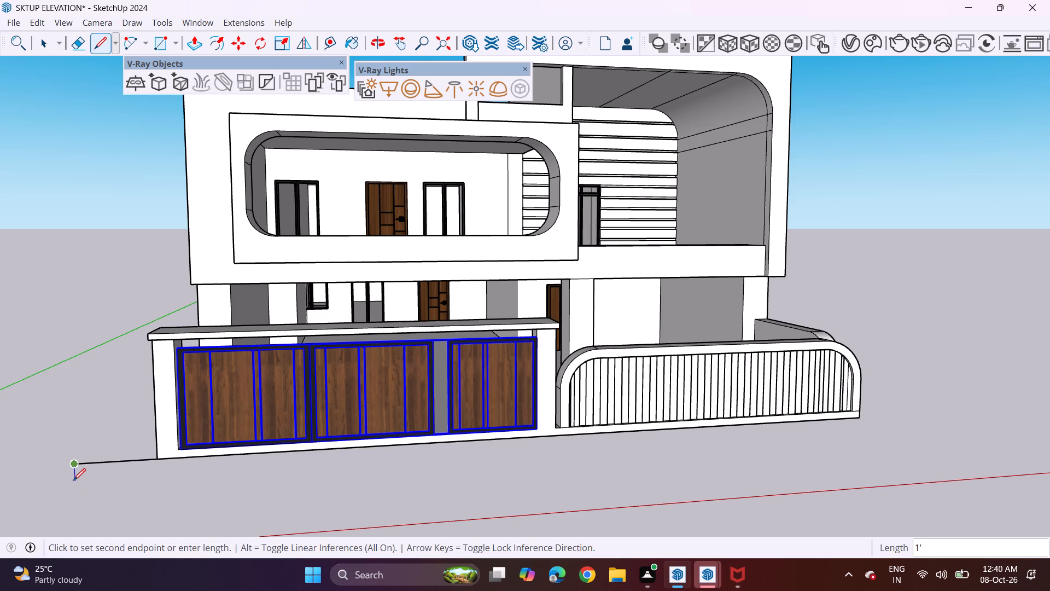
middle_drag(75, 478, 71, 416)
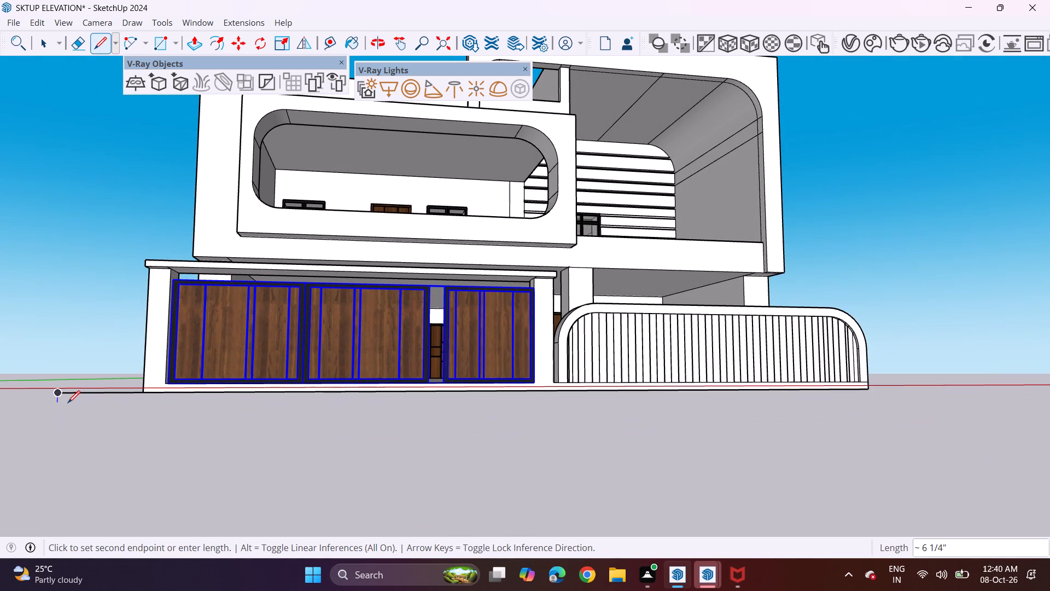
click(68, 403)
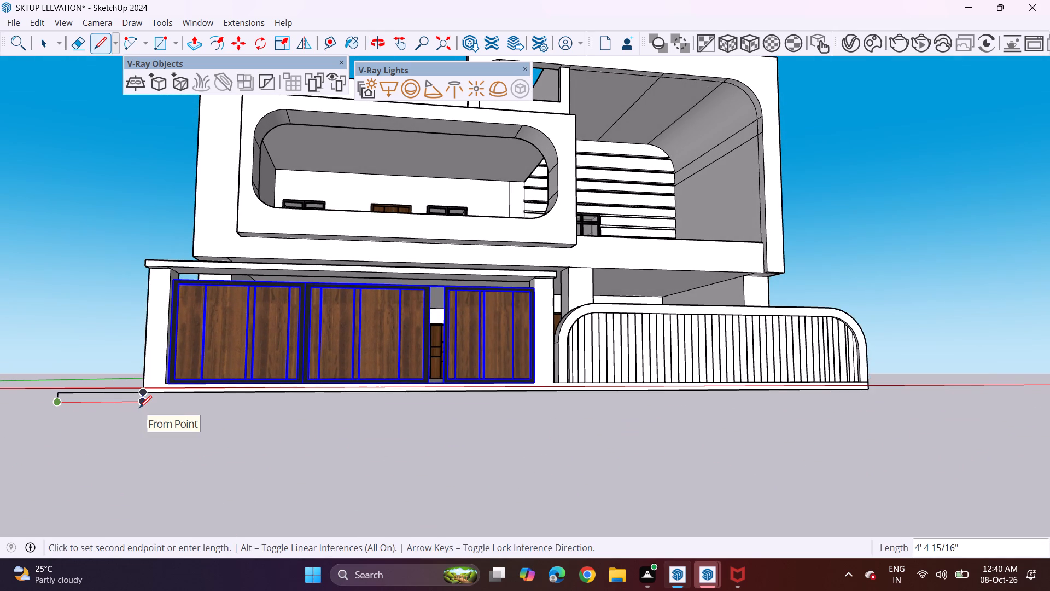
click(139, 408)
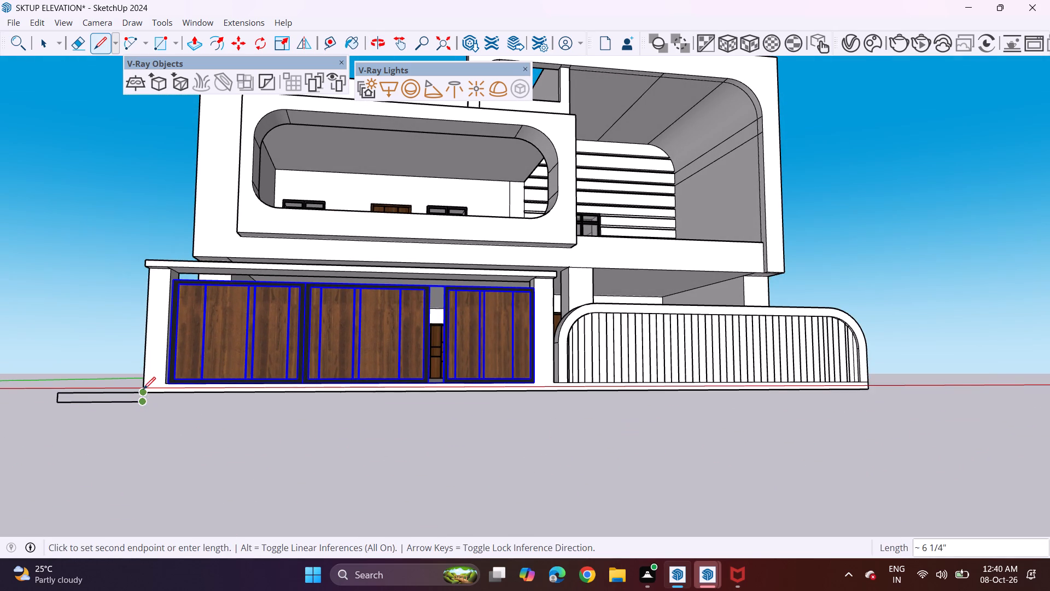
click(143, 389)
Draw a profile about 23' 7" by 6 1/4" below the fluted wall, from the right pillar's inner edge to the wall's far end.
middle_drag(138, 420, 122, 473)
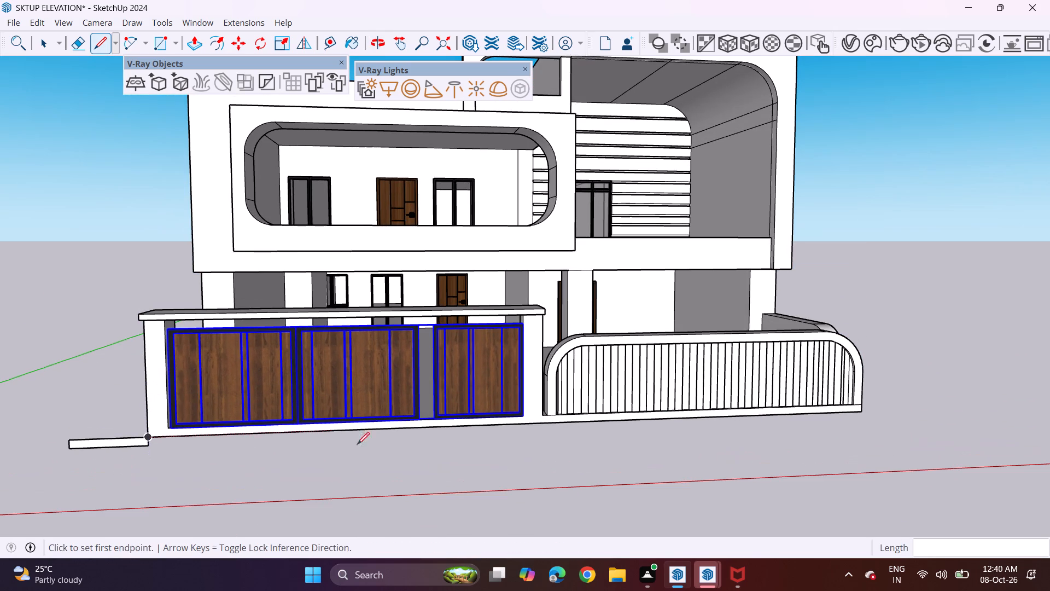
middle_drag(516, 430, 473, 355)
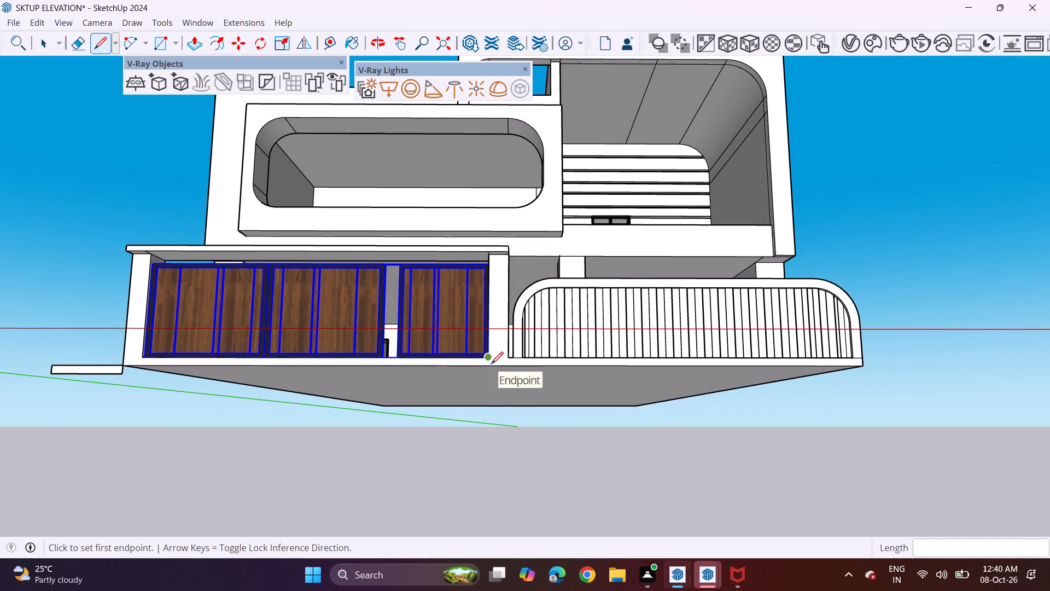
scroll(487, 366, up, 4)
click(487, 366)
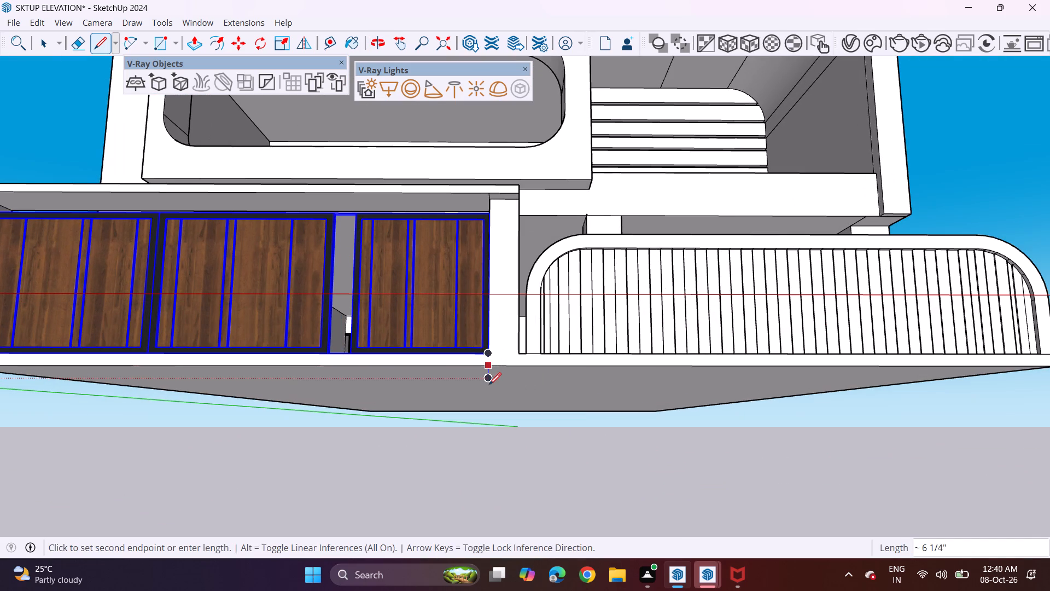
click(489, 385)
middle_drag(520, 385, 409, 431)
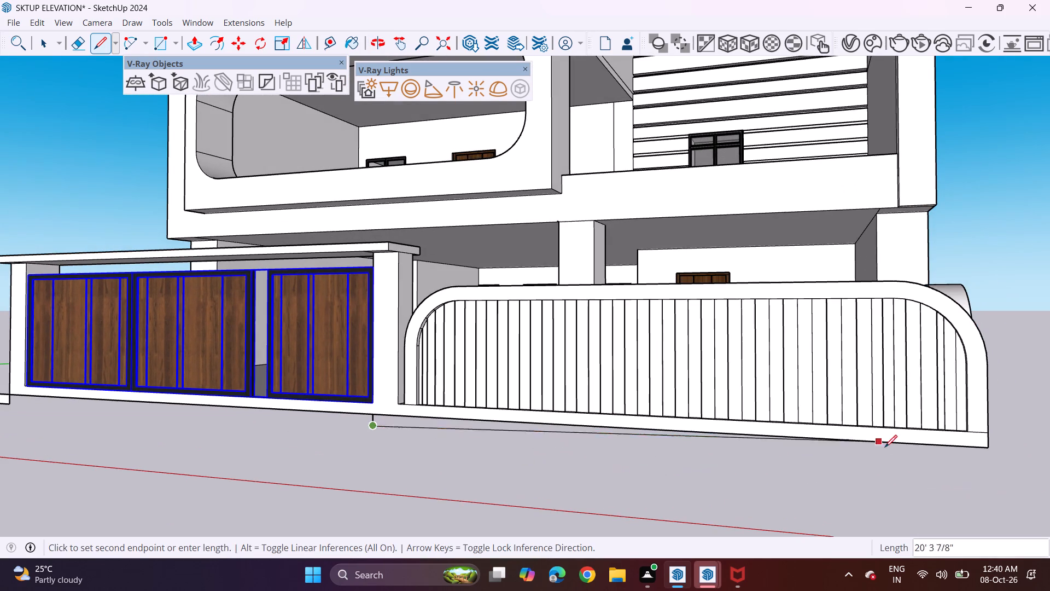
click(987, 454)
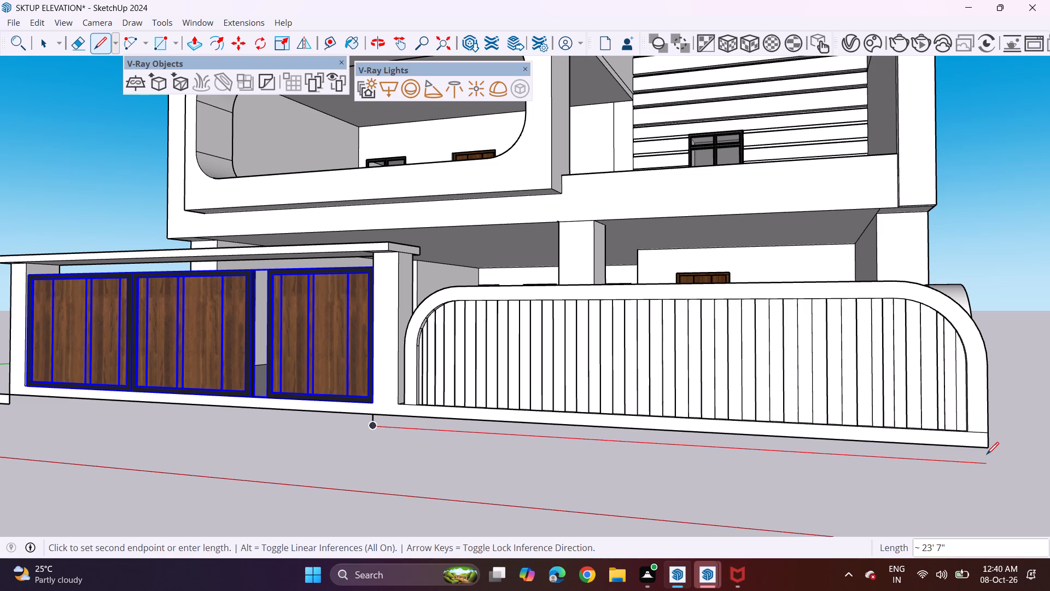
click(986, 444)
Extrude the profile below the fluted wall and the one beside the left pillar forward by 7' 5 9/16" each.
middle_drag(883, 490, 516, 425)
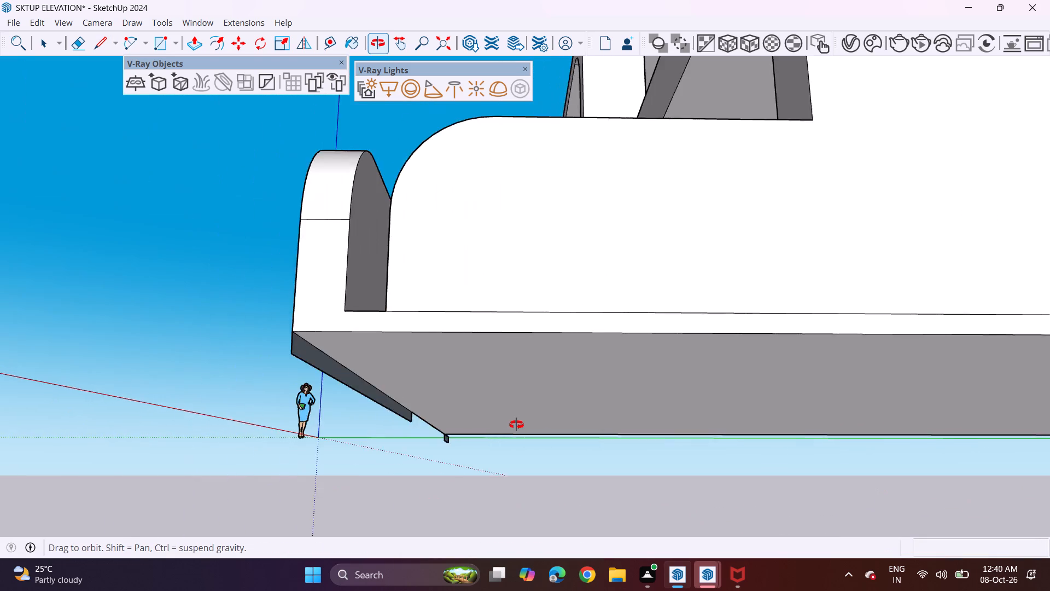
middle_drag(516, 425, 670, 451)
scroll(478, 427, down, 3)
middle_drag(316, 459, 555, 496)
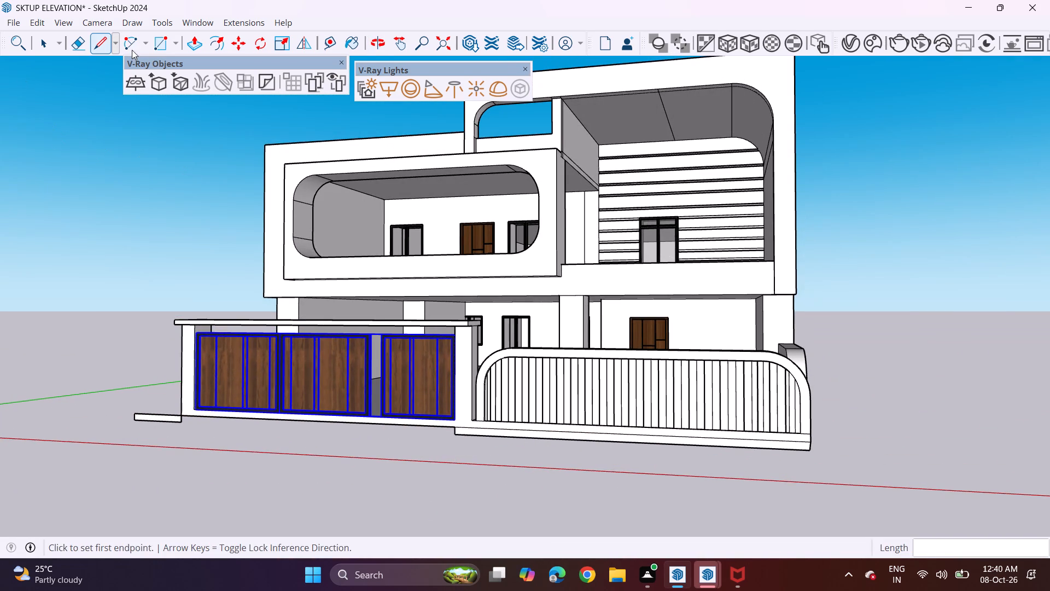
click(190, 41)
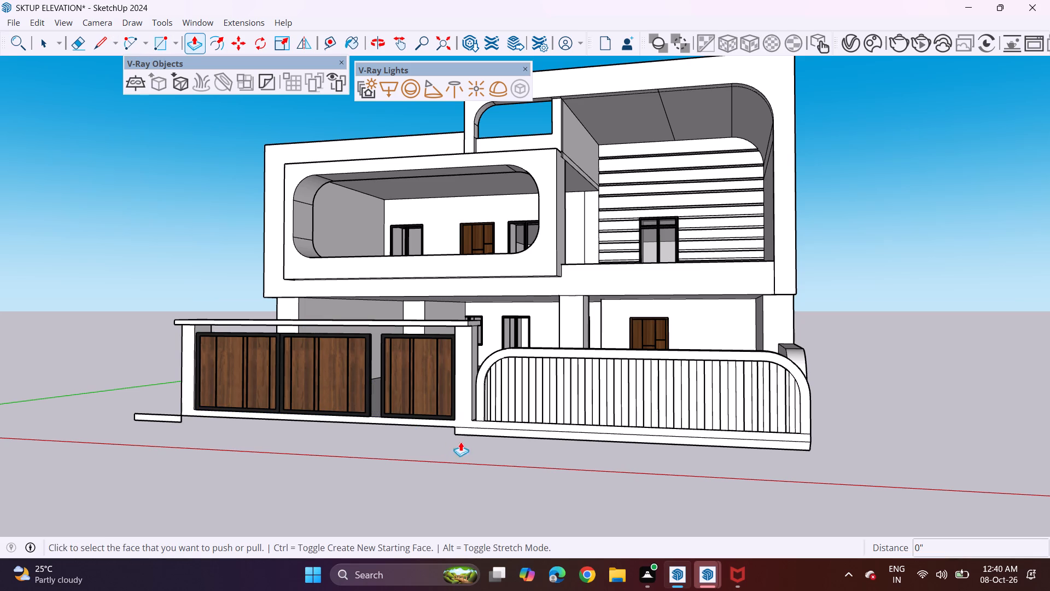
click(476, 432)
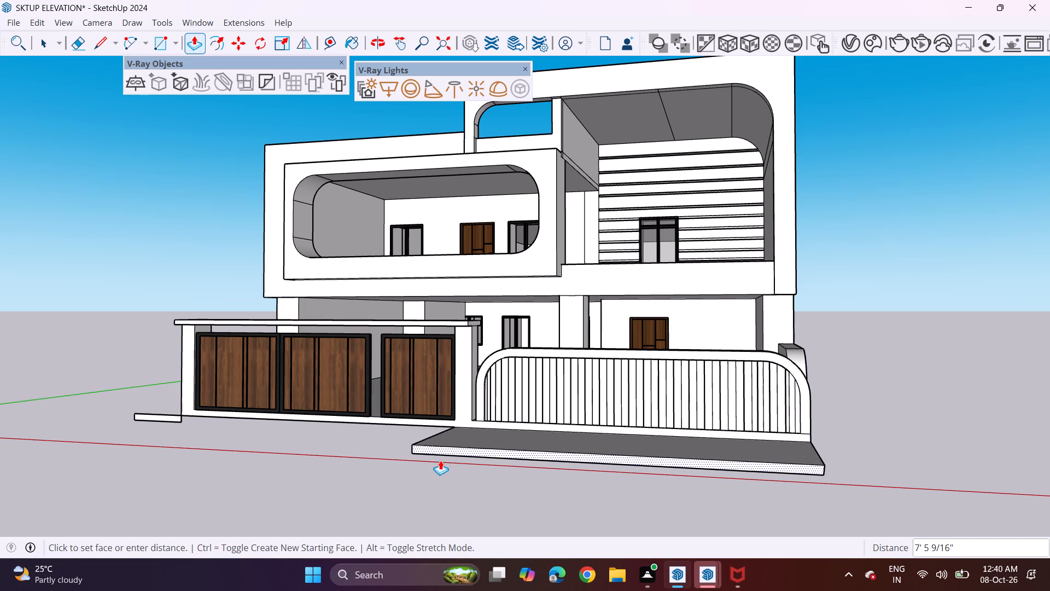
click(440, 460)
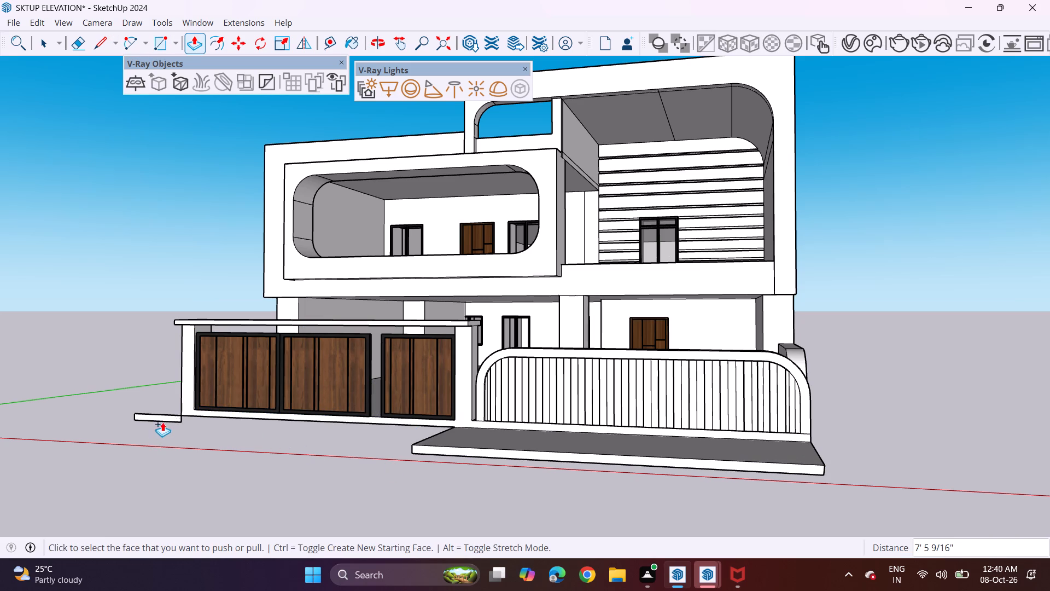
double_click(164, 419)
Draw a diagonal line about 7' 5 13/16" long on the left slab's gate-side face, from the pillar's bottom corner to the front bottom corner.
middle_drag(157, 419, 264, 409)
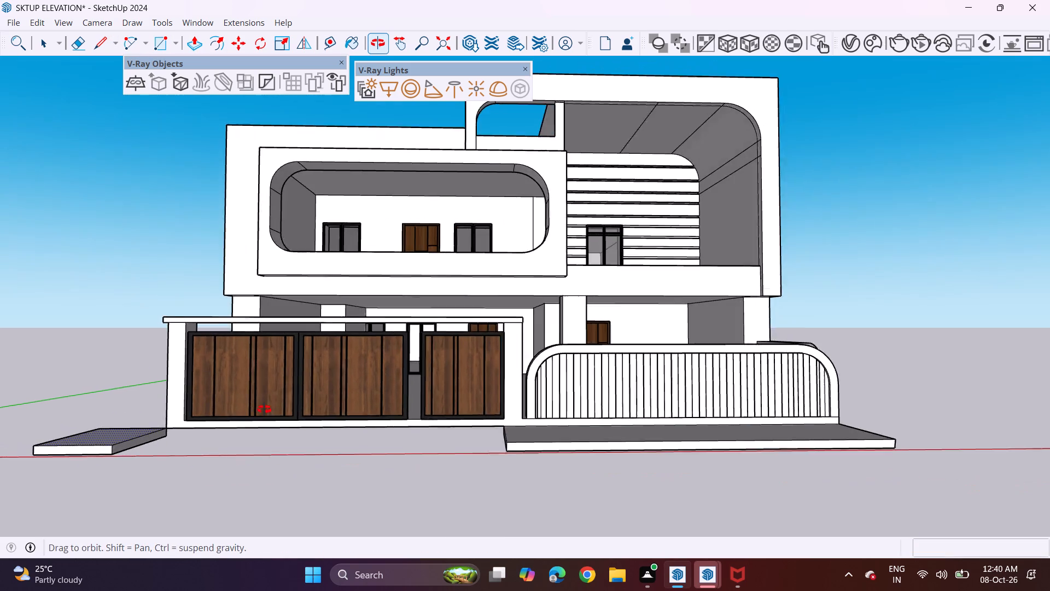
middle_drag(264, 409, 276, 418)
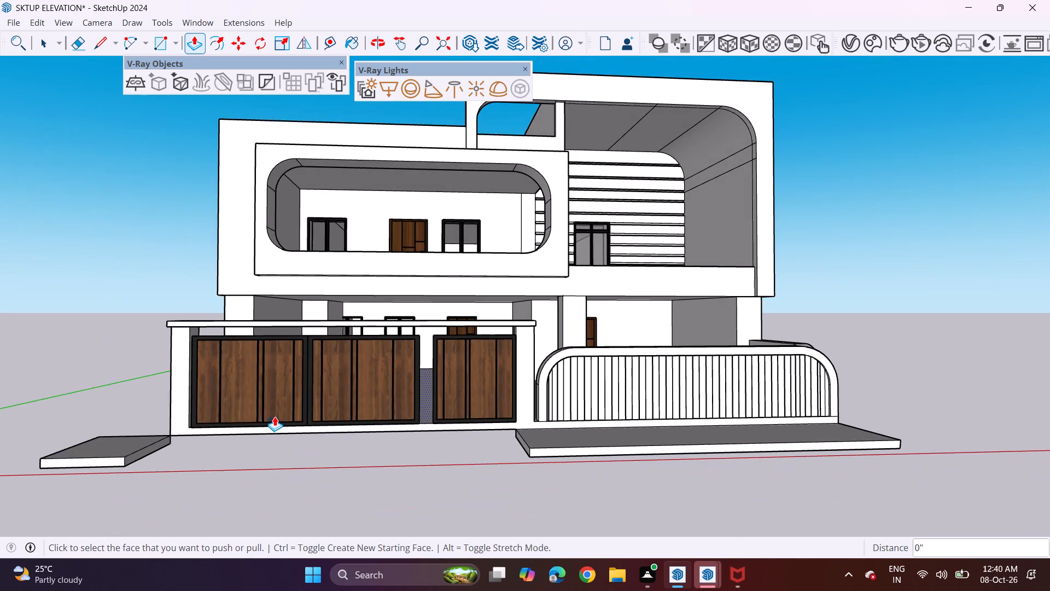
scroll(275, 416, down, 1)
click(104, 42)
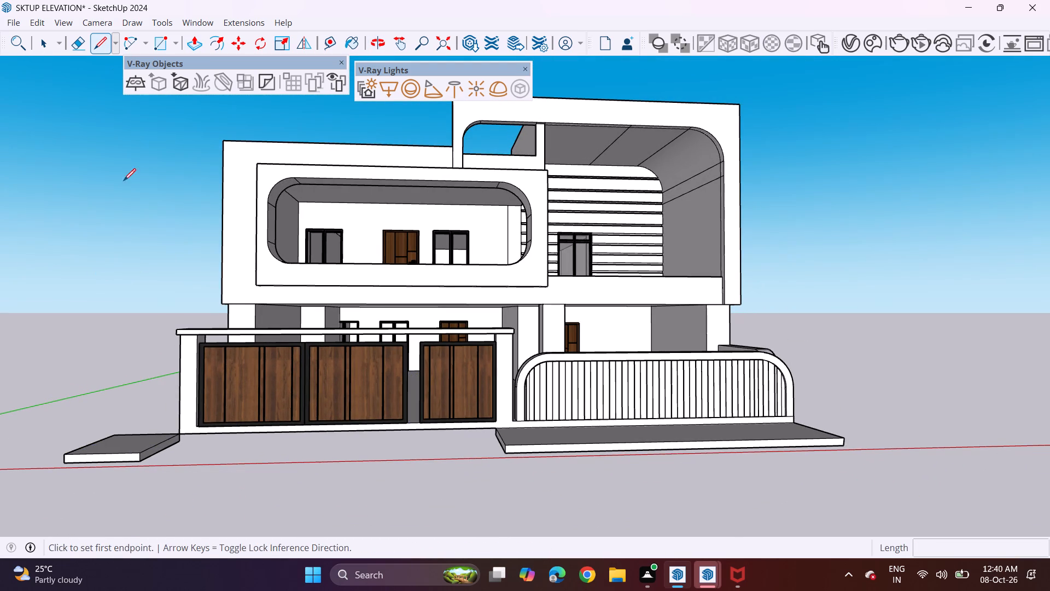
click(180, 435)
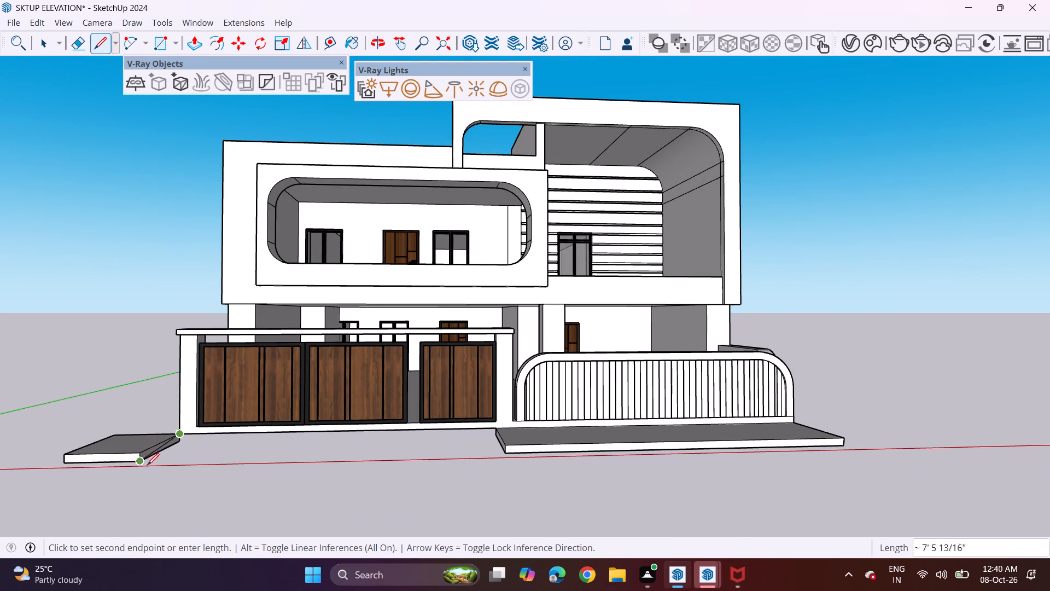
click(144, 463)
Extrude the lower triangular face about 22' 9 5/8" across the gate front to meet the right slab, forming a ramp.
scroll(180, 424, up, 1)
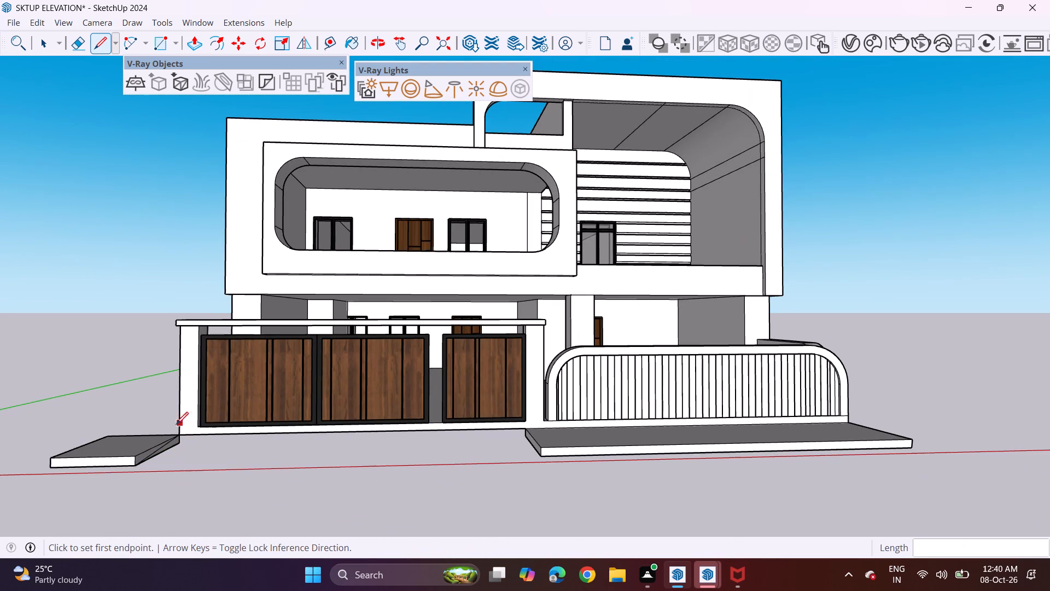
click(194, 43)
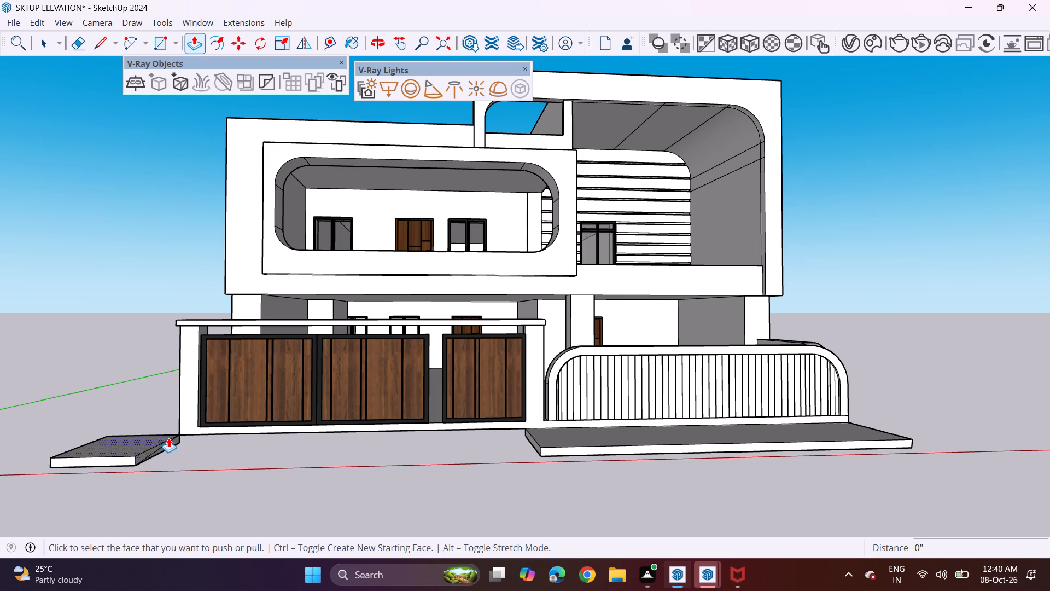
click(174, 443)
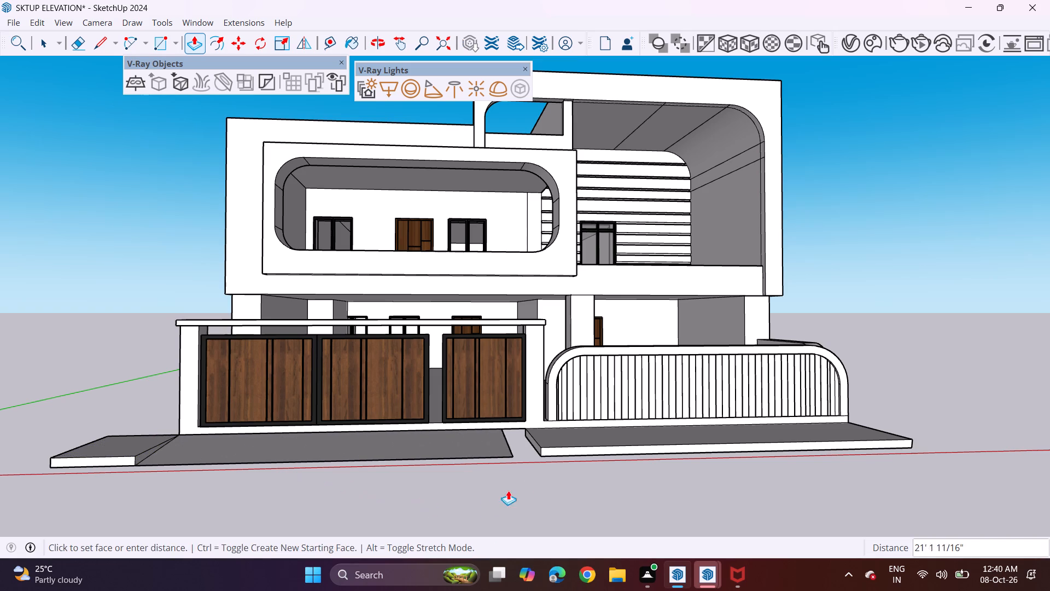
click(540, 448)
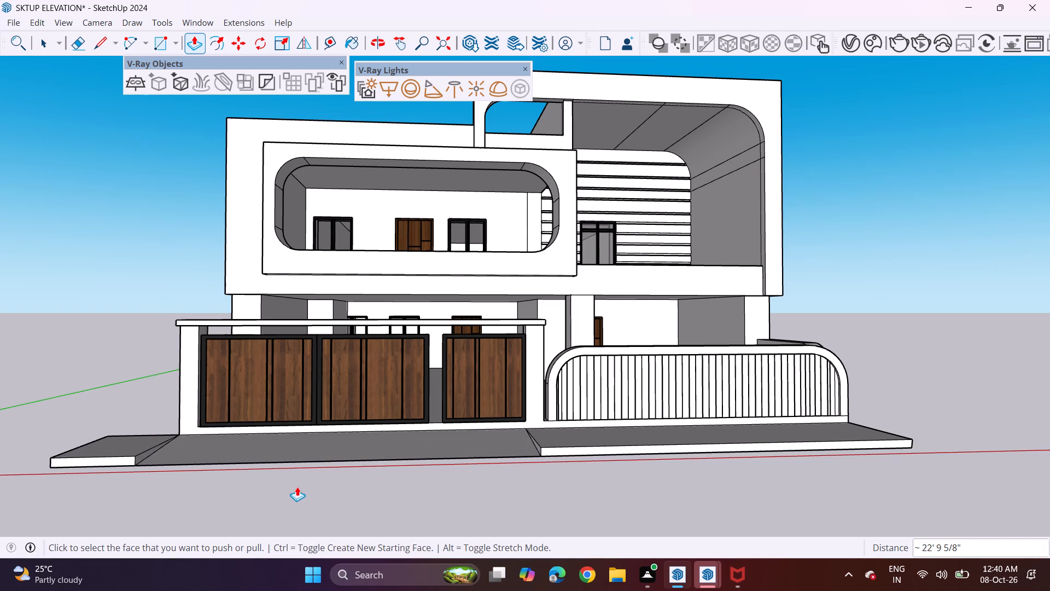
Push/Pull the left slab's exposed triangular side face 1' 1 7/8" over the ramp, toward the gate.
scroll(263, 493, down, 2)
middle_drag(262, 486, 265, 436)
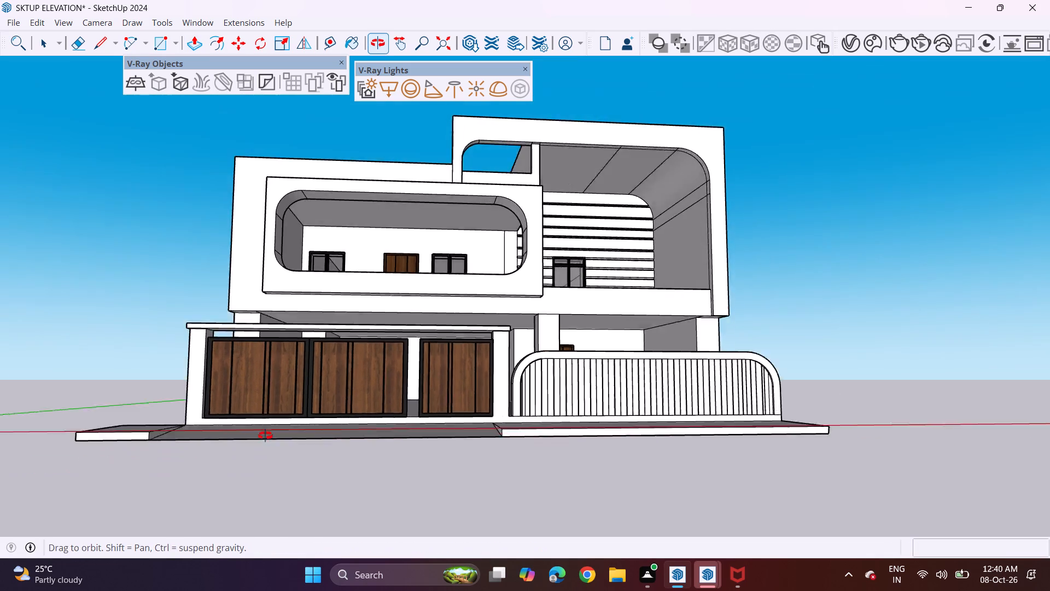
middle_drag(265, 436, 251, 493)
scroll(181, 454, up, 3)
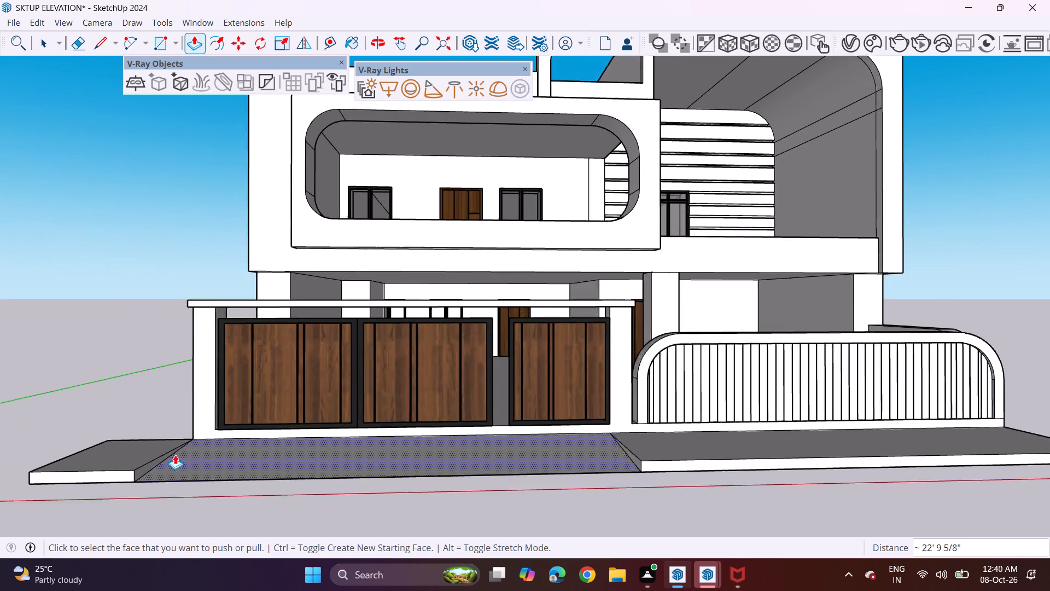
scroll(175, 455, up, 2)
click(156, 463)
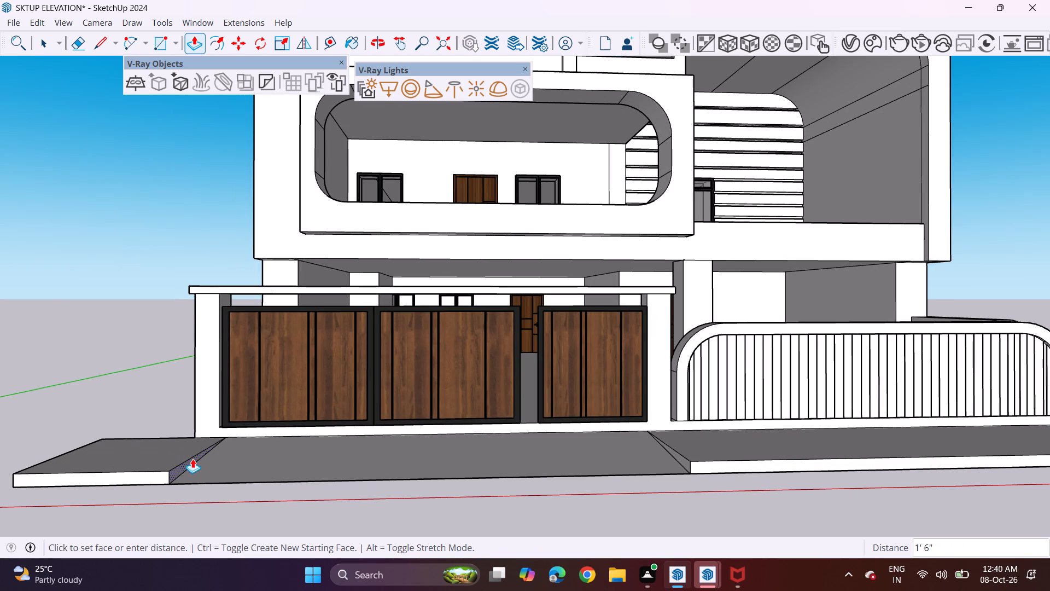
click(184, 459)
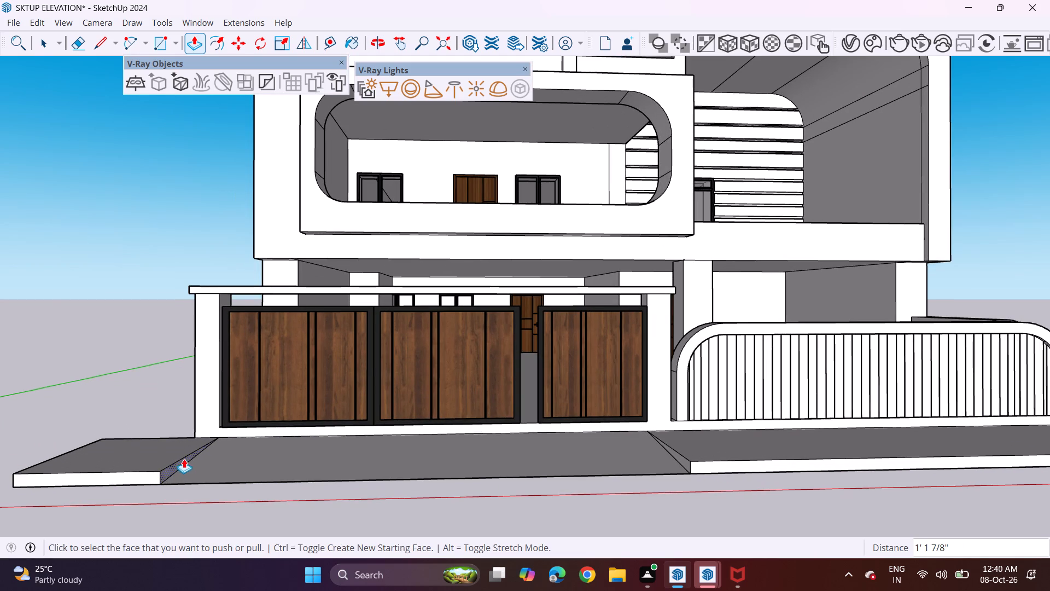
key(space)
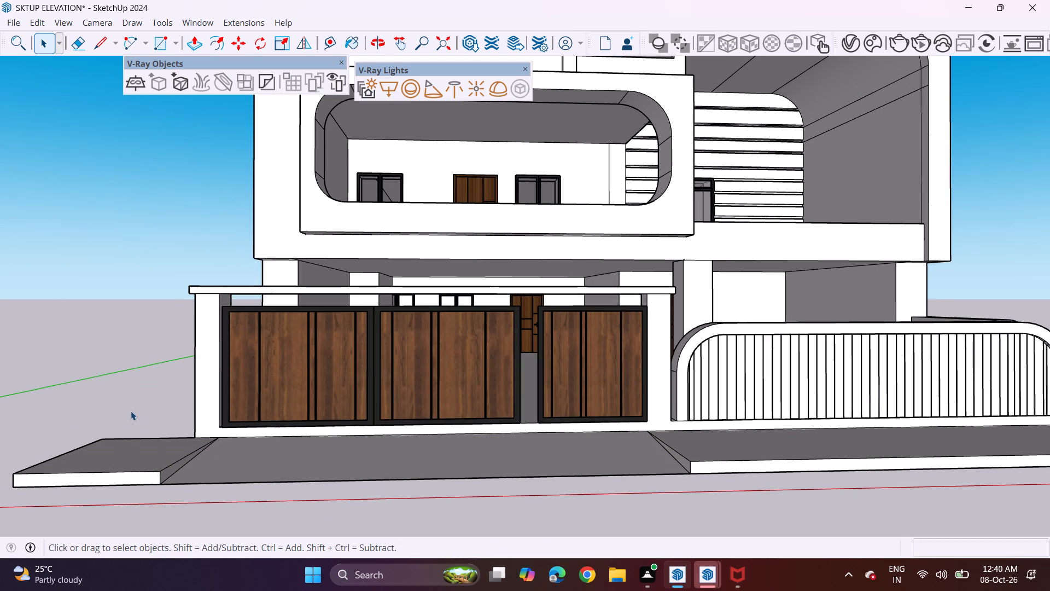
Look through the Downloads folder's SketchUp models in the import dialog for something to import, without importing any.
middle_click(131, 411)
scroll(126, 388, down, 4)
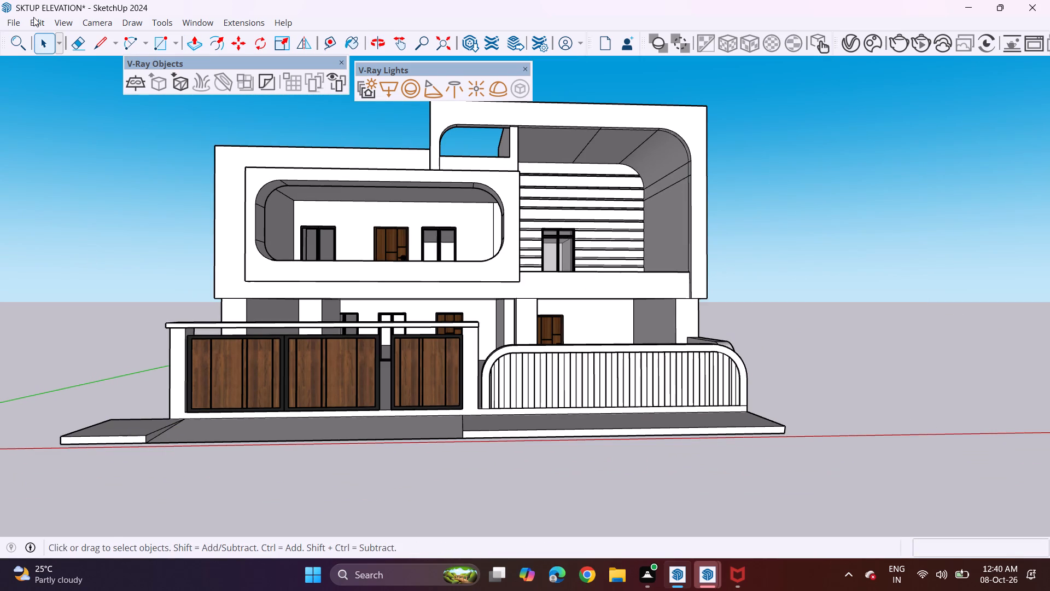
click(13, 23)
click(51, 218)
scroll(254, 167, down, 6)
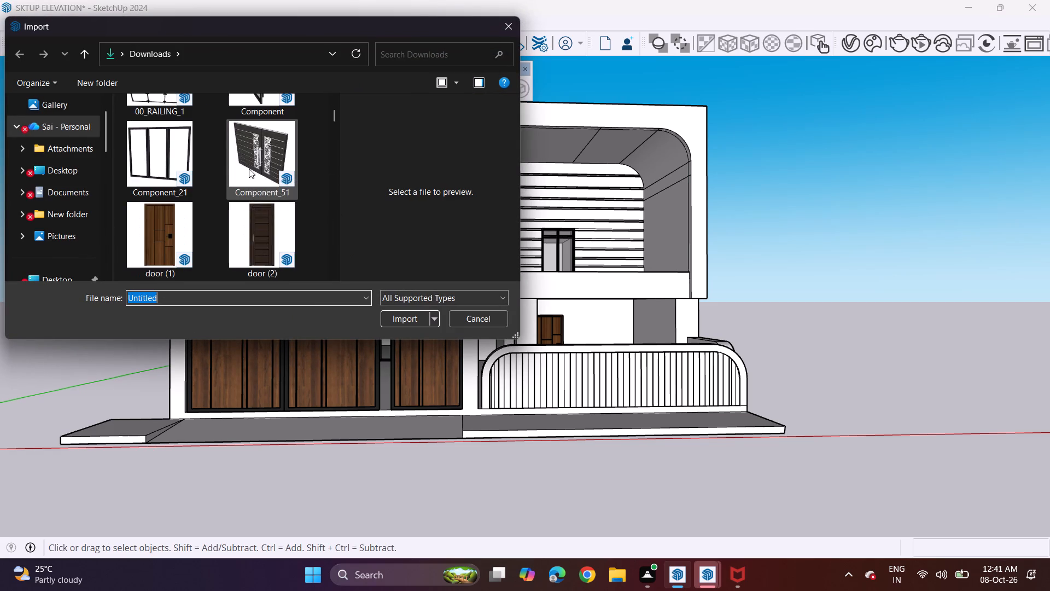
scroll(249, 170, down, 5)
scroll(238, 186, up, 3)
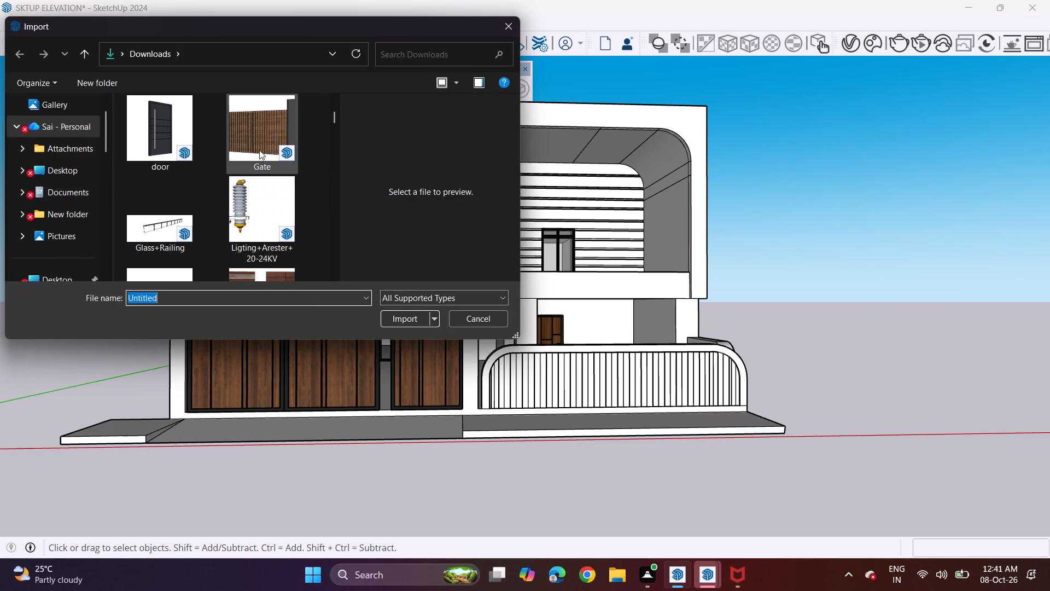
scroll(267, 137, down, 1)
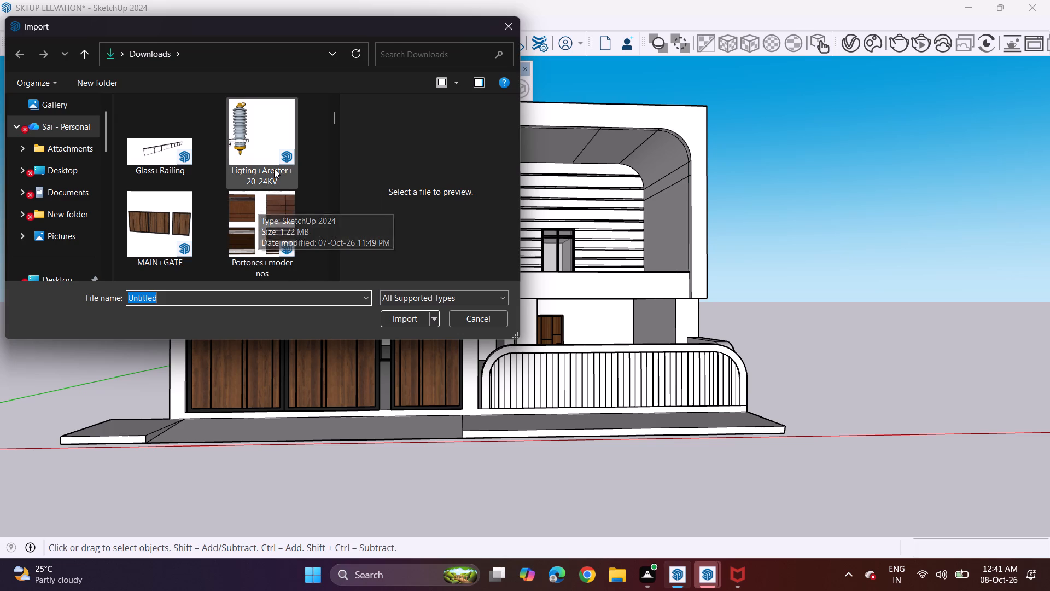
scroll(272, 179, down, 3)
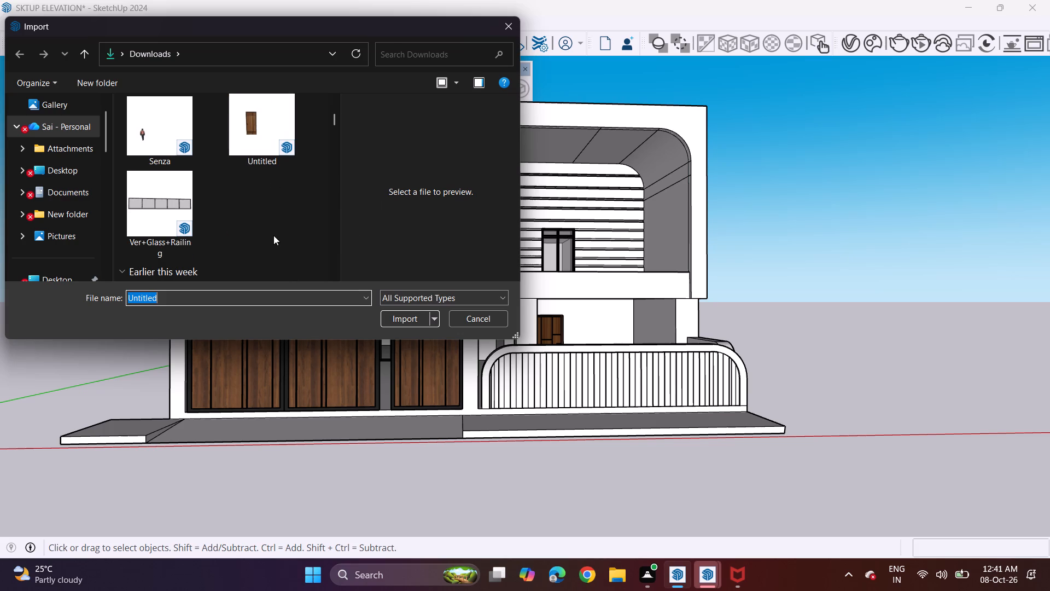
click(455, 319)
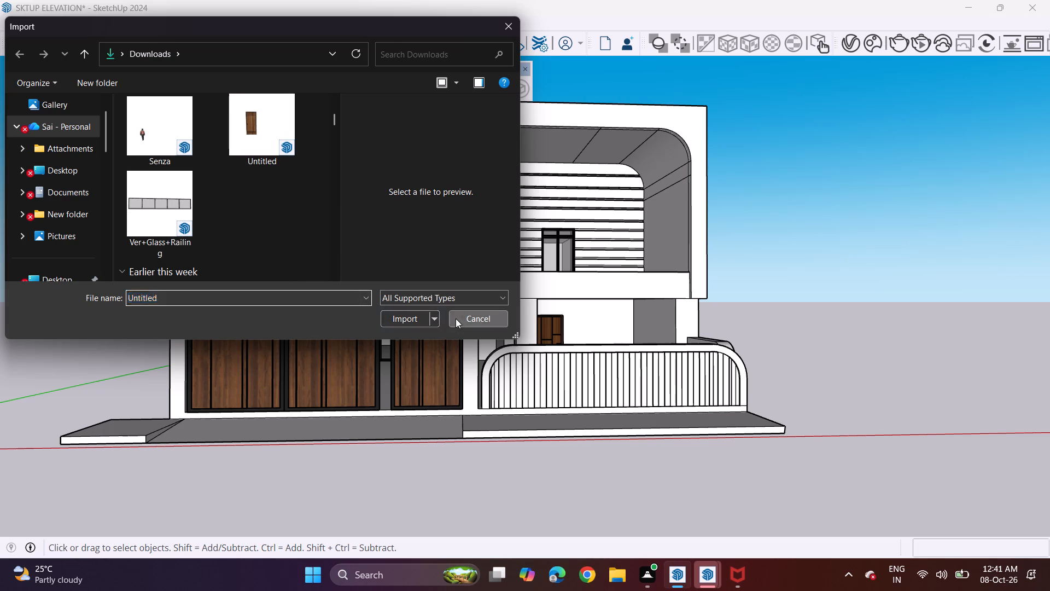
Draw an upright rectangular outline about 12' wide, extending sideways away from the house from the fluted wall's outer end.
middle_drag(877, 366, 736, 405)
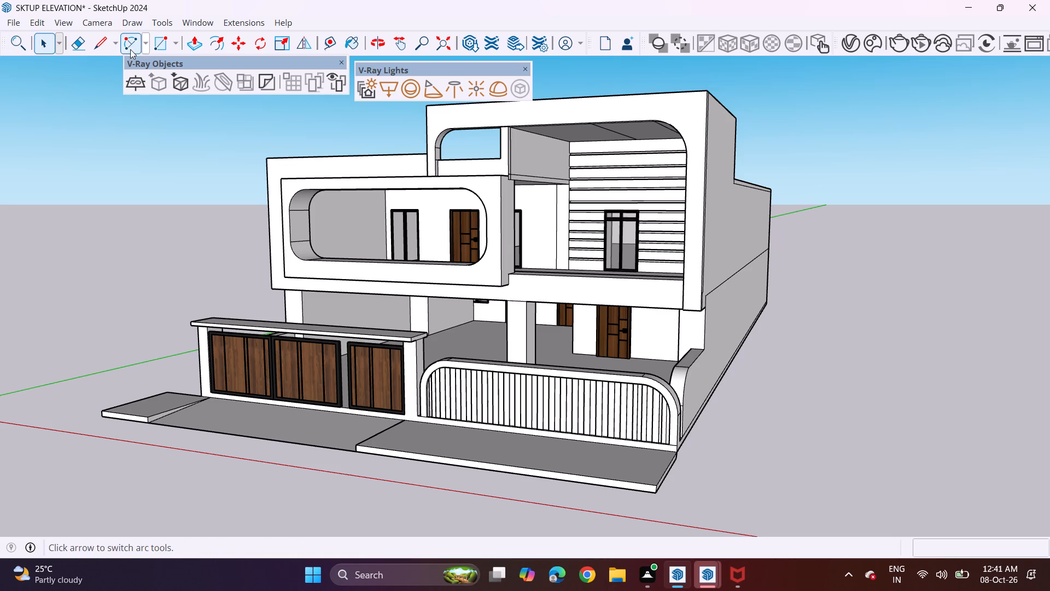
click(94, 49)
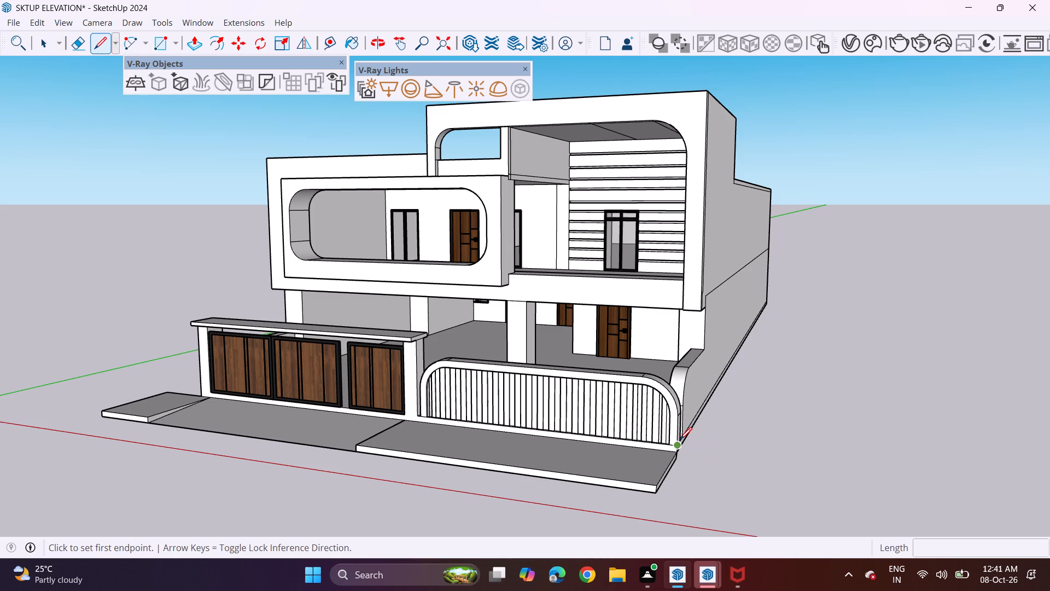
scroll(680, 442, up, 3)
middle_drag(678, 437, 528, 406)
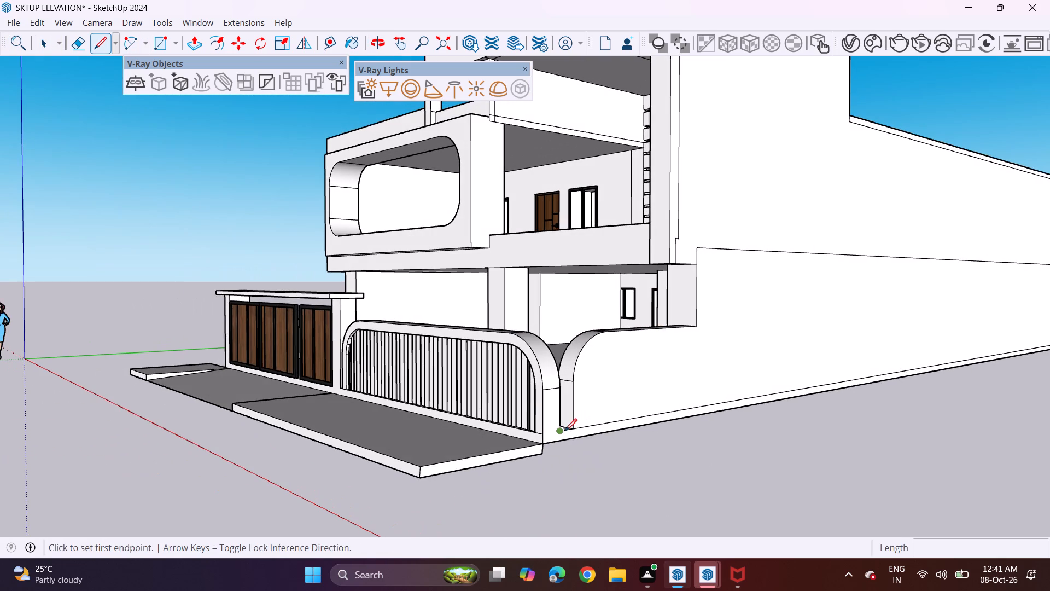
click(565, 431)
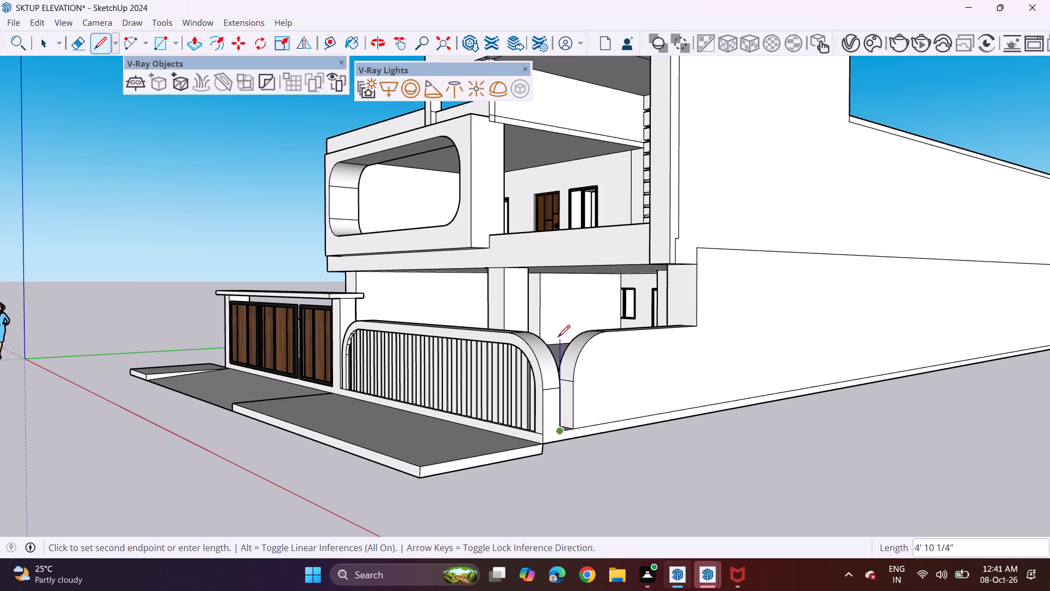
click(556, 331)
middle_drag(701, 340, 858, 338)
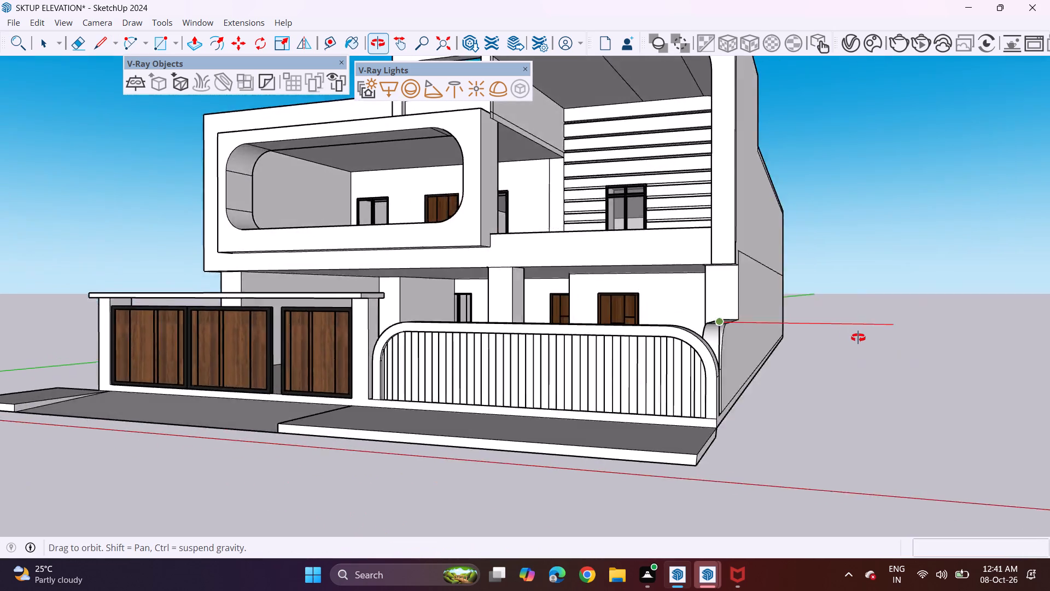
middle_drag(858, 338, 962, 341)
click(970, 318)
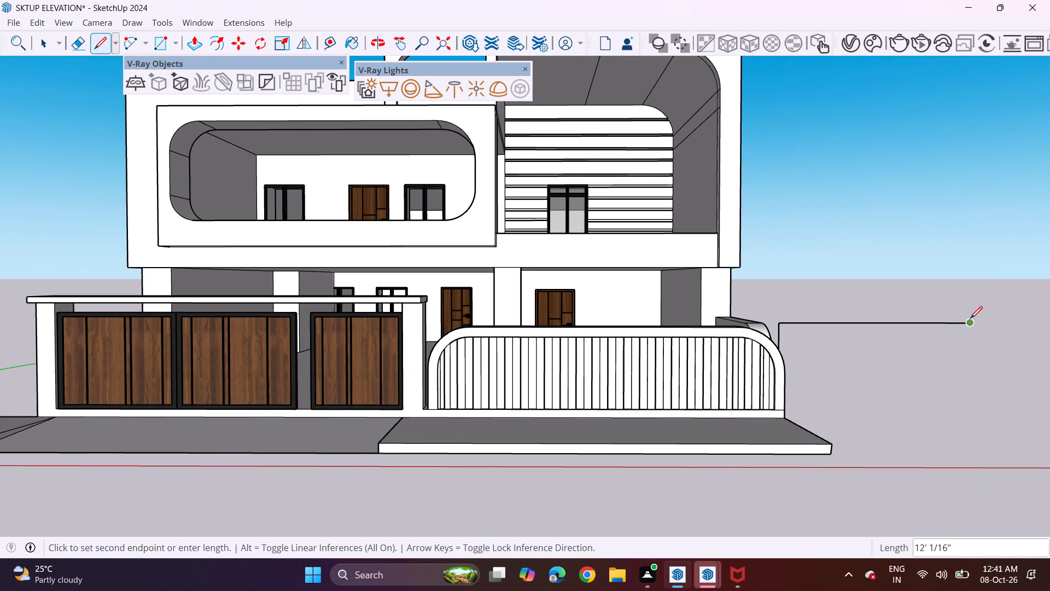
middle_drag(968, 425, 777, 424)
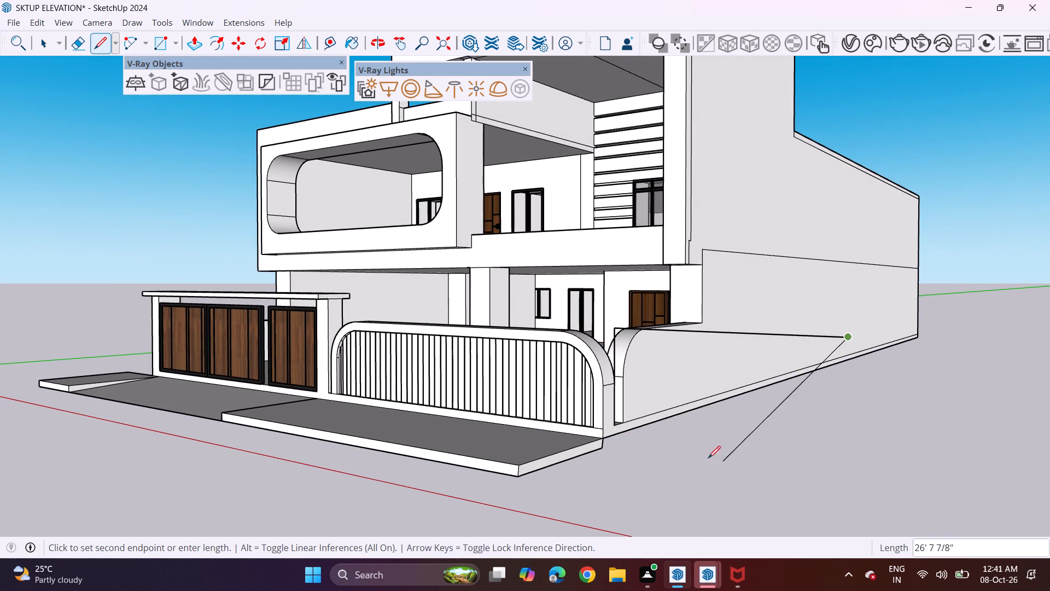
click(848, 511)
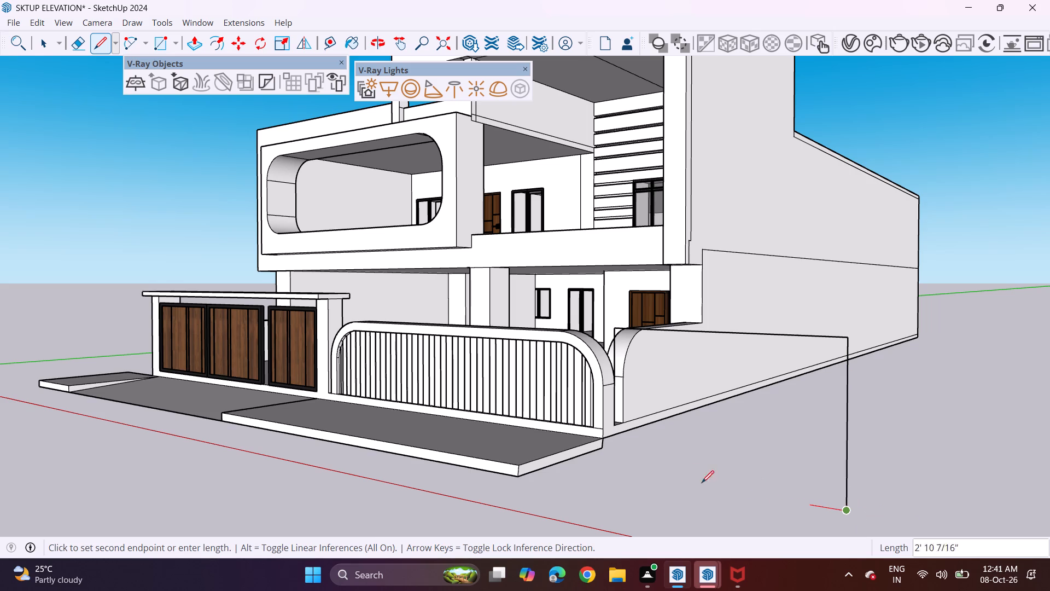
middle_drag(593, 465, 647, 412)
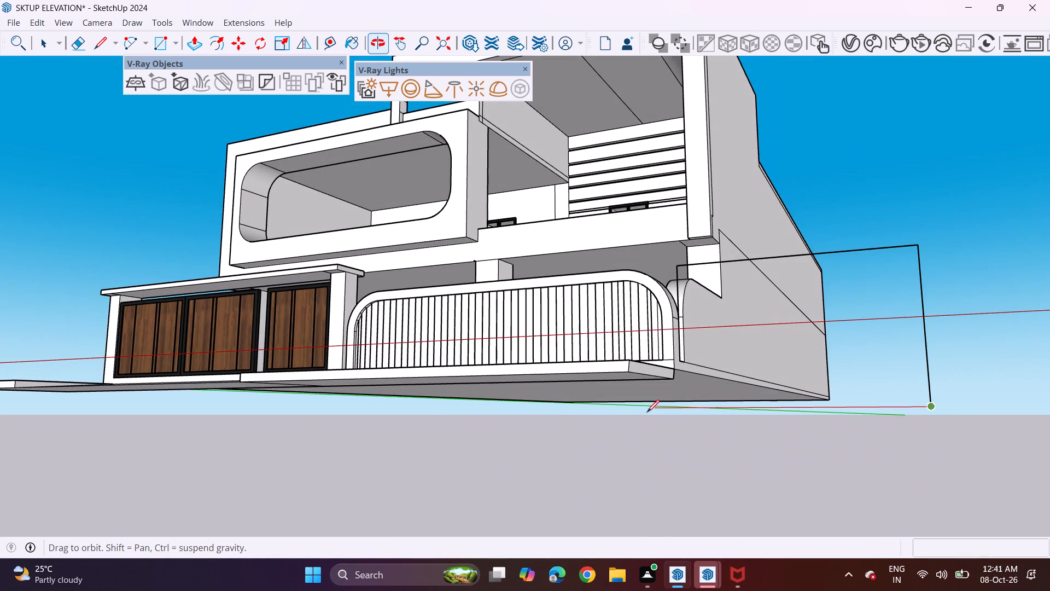
click(676, 408)
click(682, 374)
middle_drag(725, 380, 780, 472)
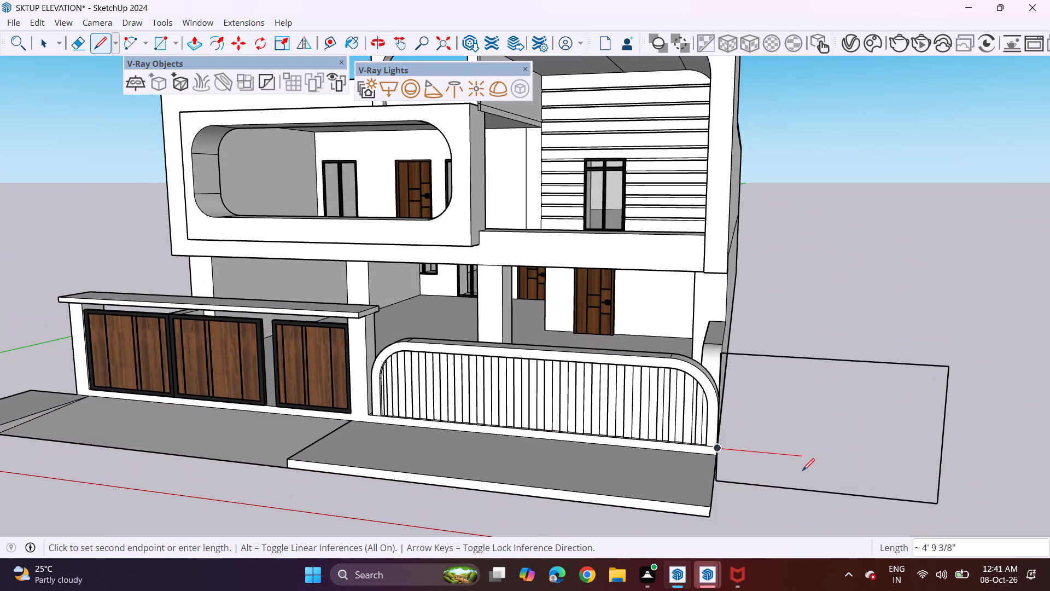
key(space)
Trace a vertical line about 4' 3 11/16" up from the wall's base corner along the outline's inner edge, forming a face.
middle_drag(819, 440, 601, 384)
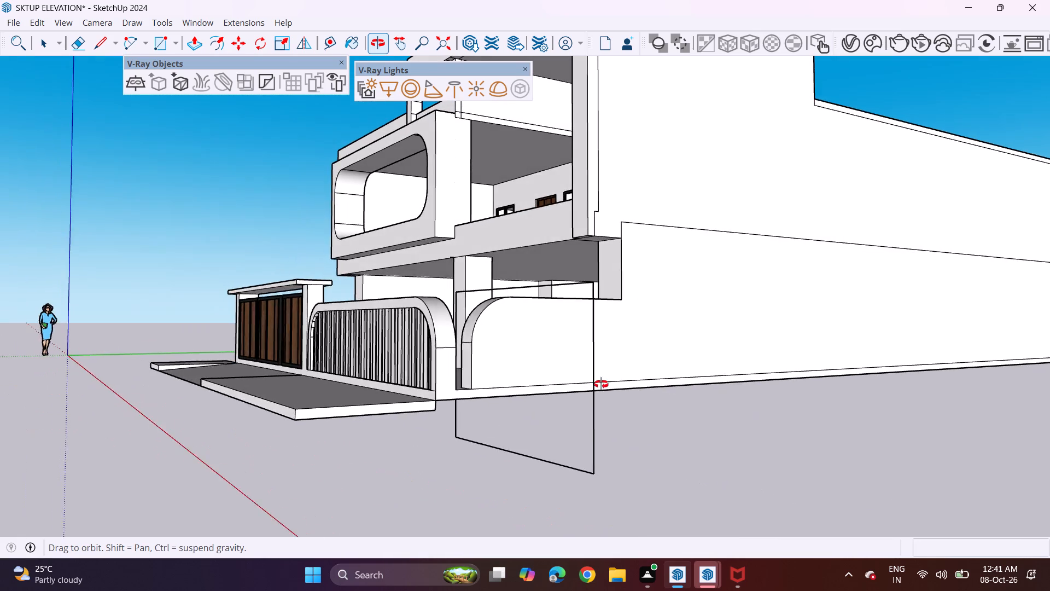
middle_drag(601, 384, 585, 391)
scroll(80, 234, up, 2)
drag(95, 39, 105, 39)
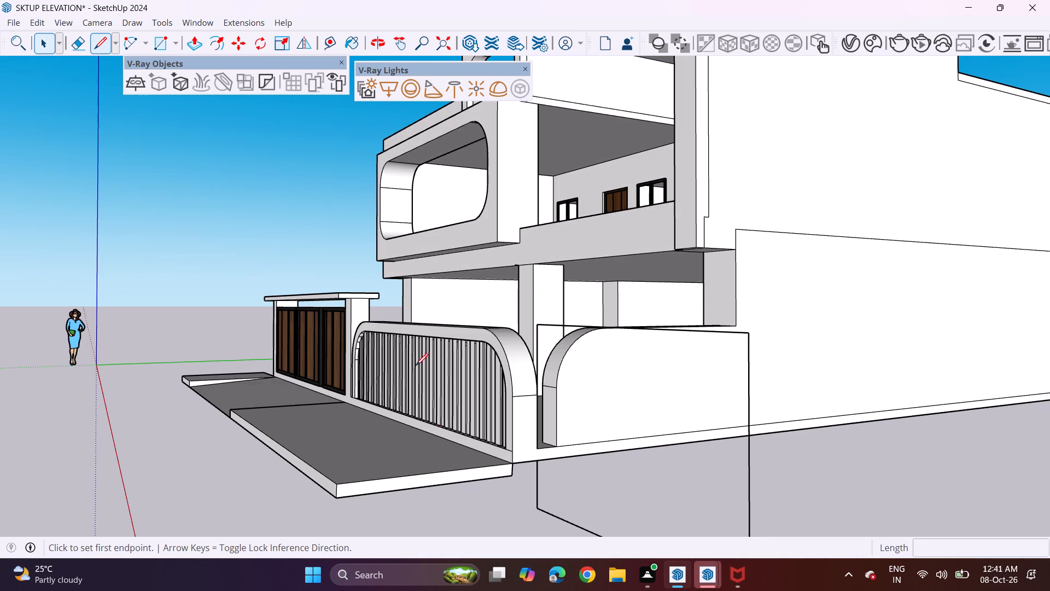
click(544, 460)
click(539, 352)
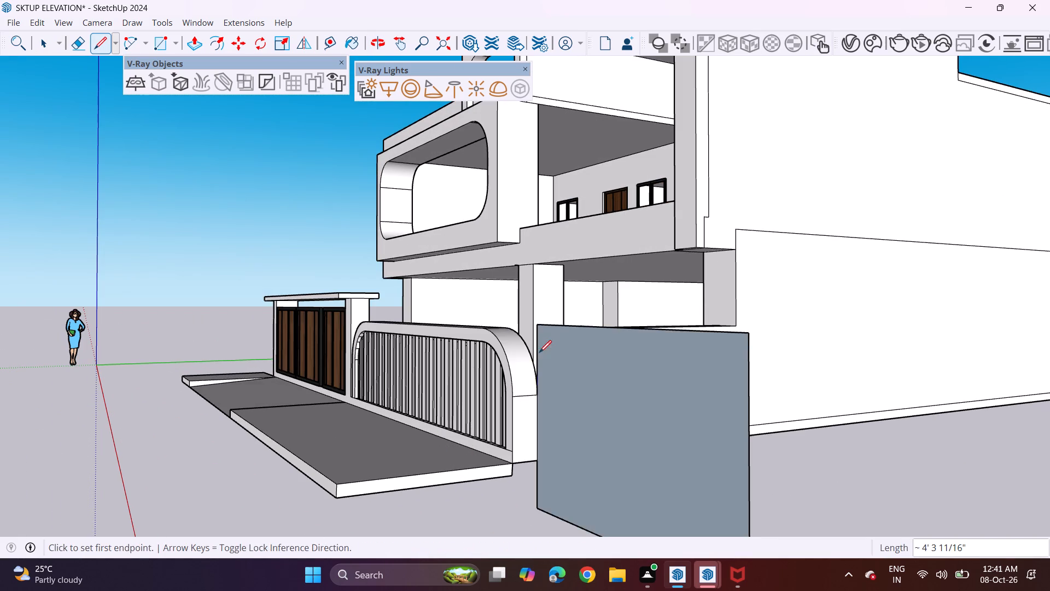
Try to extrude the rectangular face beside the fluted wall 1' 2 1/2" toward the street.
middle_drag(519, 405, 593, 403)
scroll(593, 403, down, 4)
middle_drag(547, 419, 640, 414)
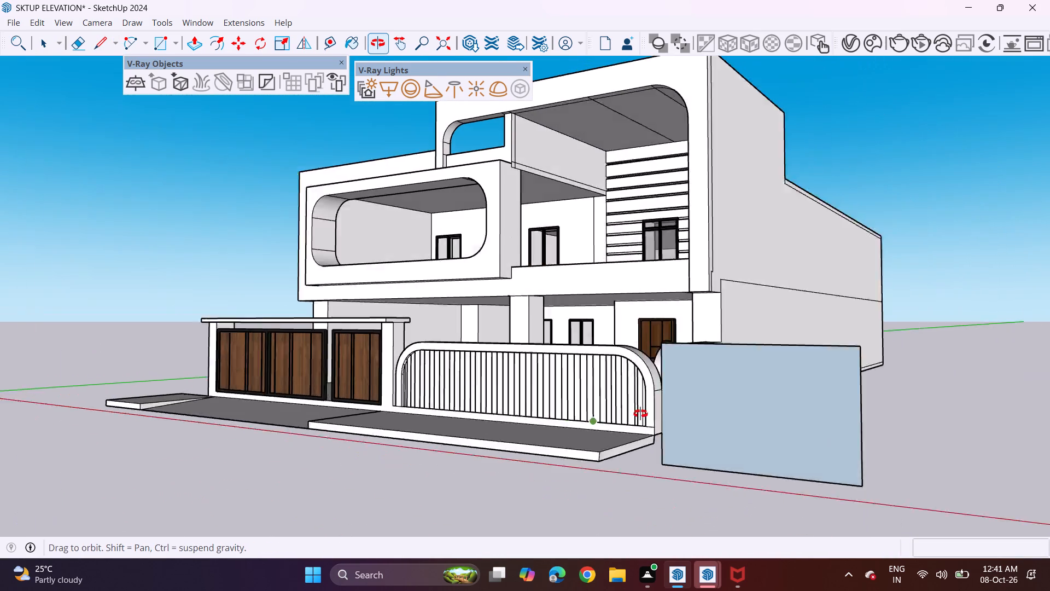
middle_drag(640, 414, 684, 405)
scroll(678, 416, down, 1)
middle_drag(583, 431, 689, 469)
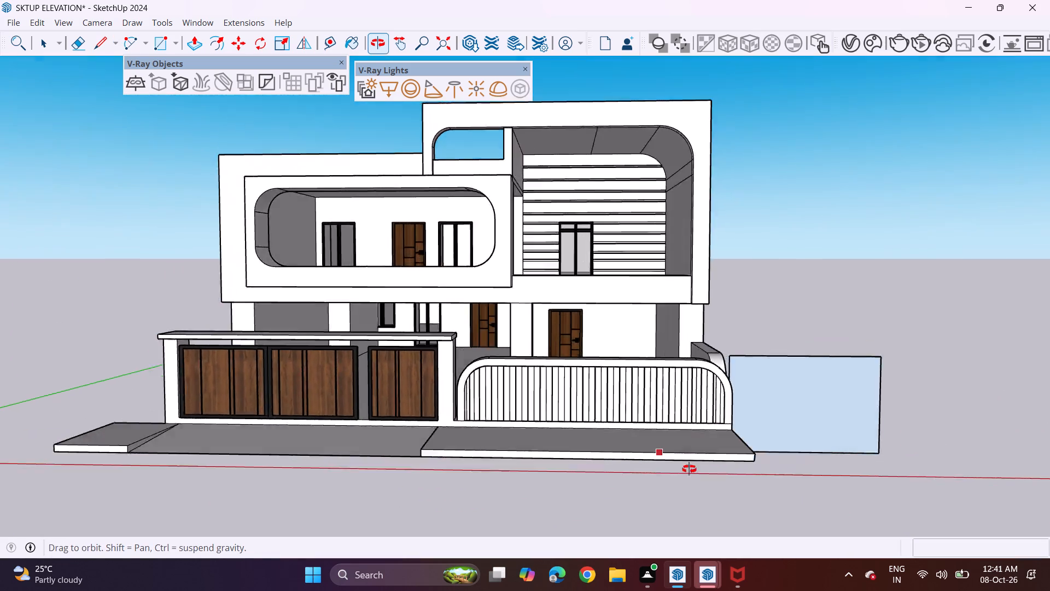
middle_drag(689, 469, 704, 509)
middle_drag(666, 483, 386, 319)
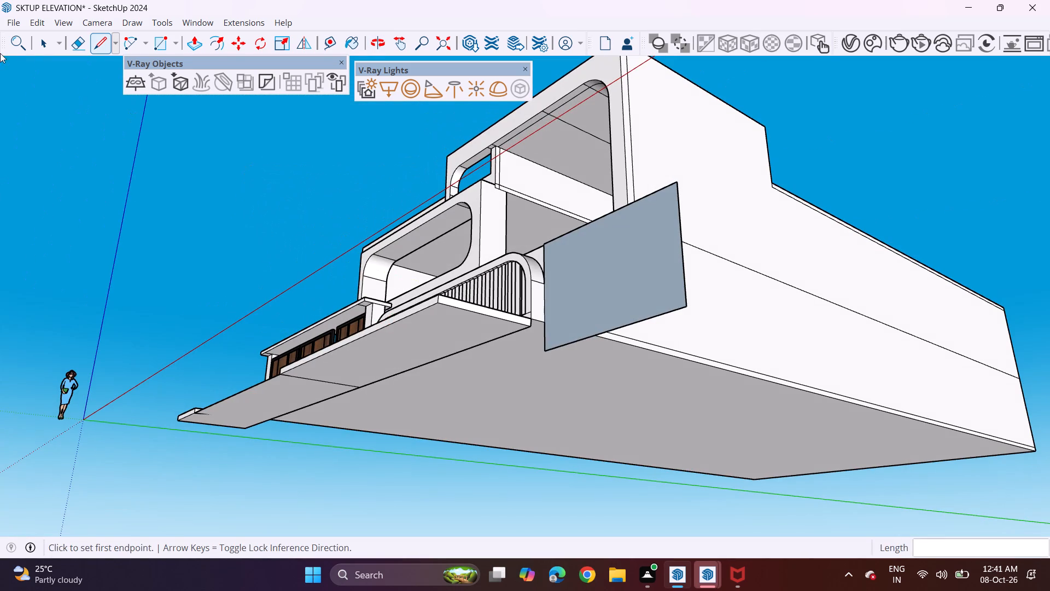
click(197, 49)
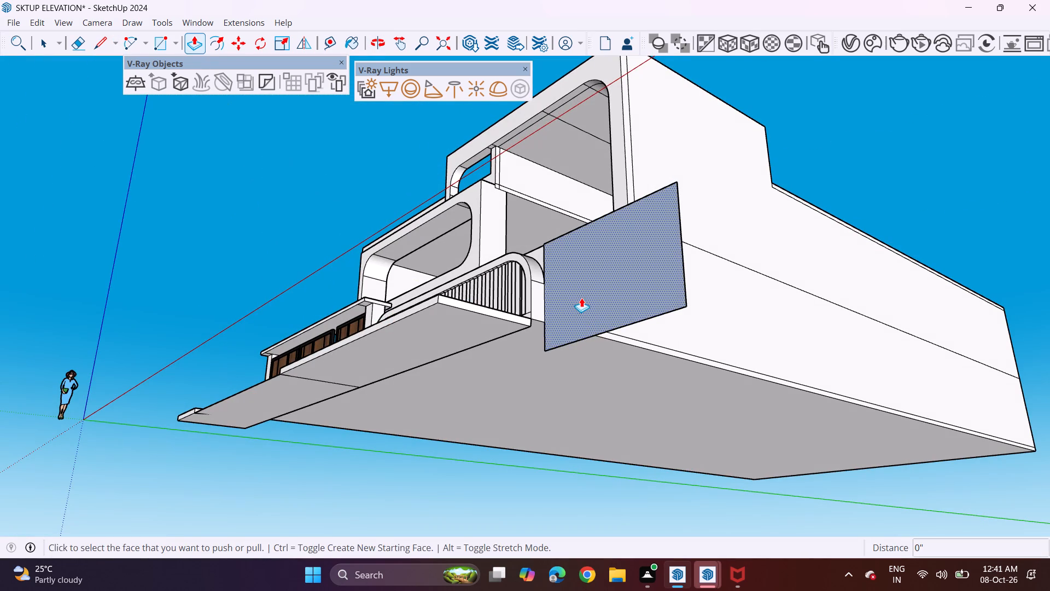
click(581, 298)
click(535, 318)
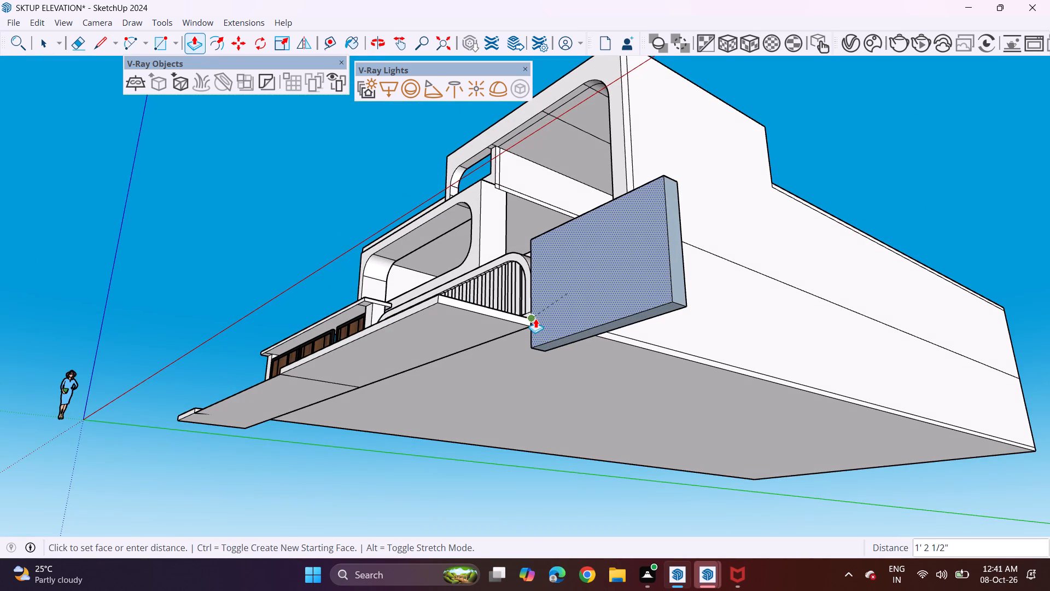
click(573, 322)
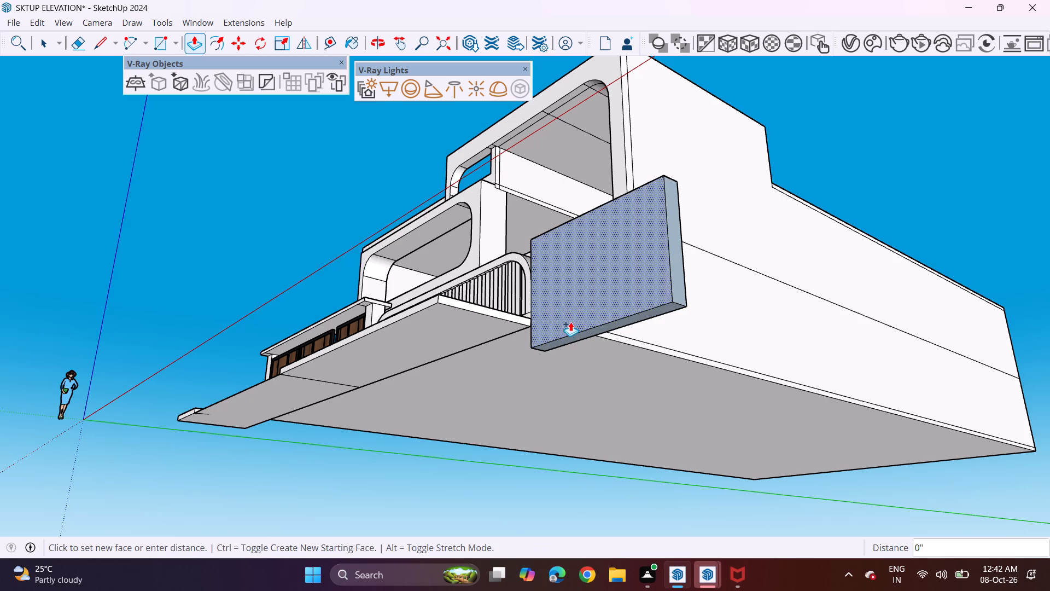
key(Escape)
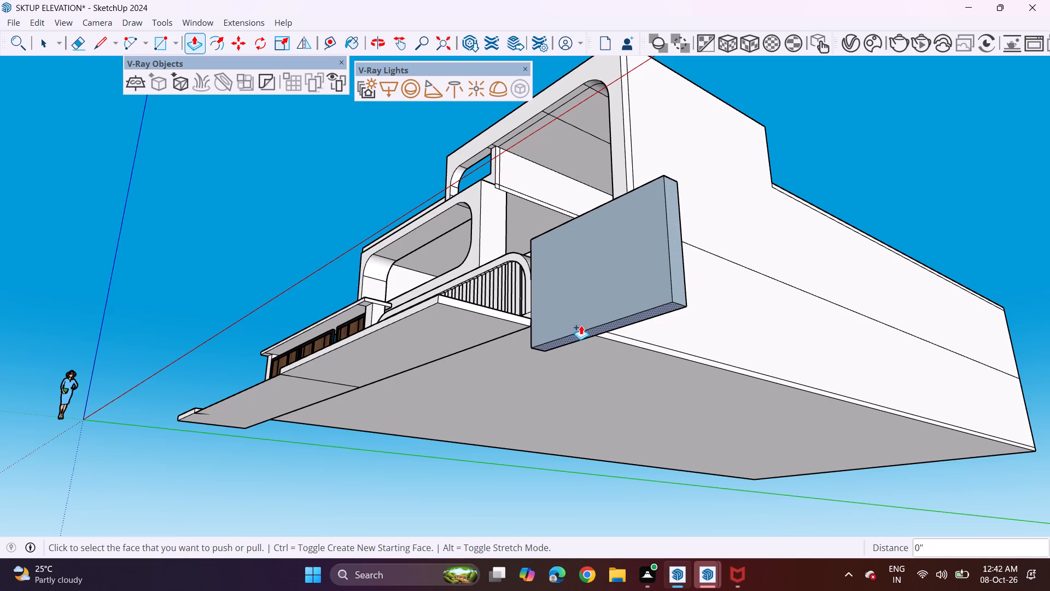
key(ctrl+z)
Extrude the rectangular face beside the fluted wall 1' 2 1/2" toward the street to form a side wall.
click(603, 311)
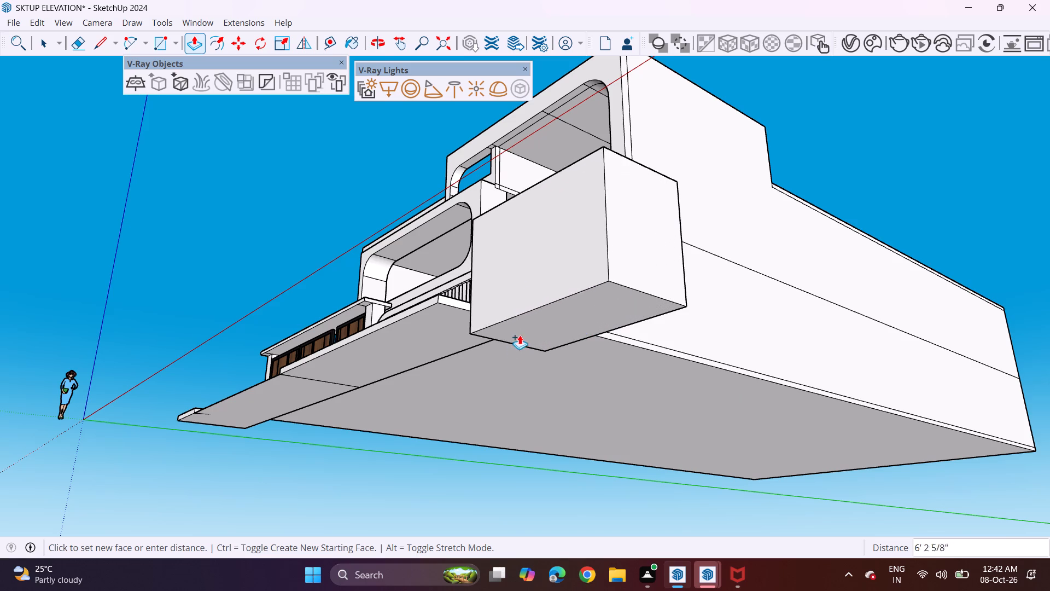
middle_drag(534, 341, 713, 462)
click(671, 373)
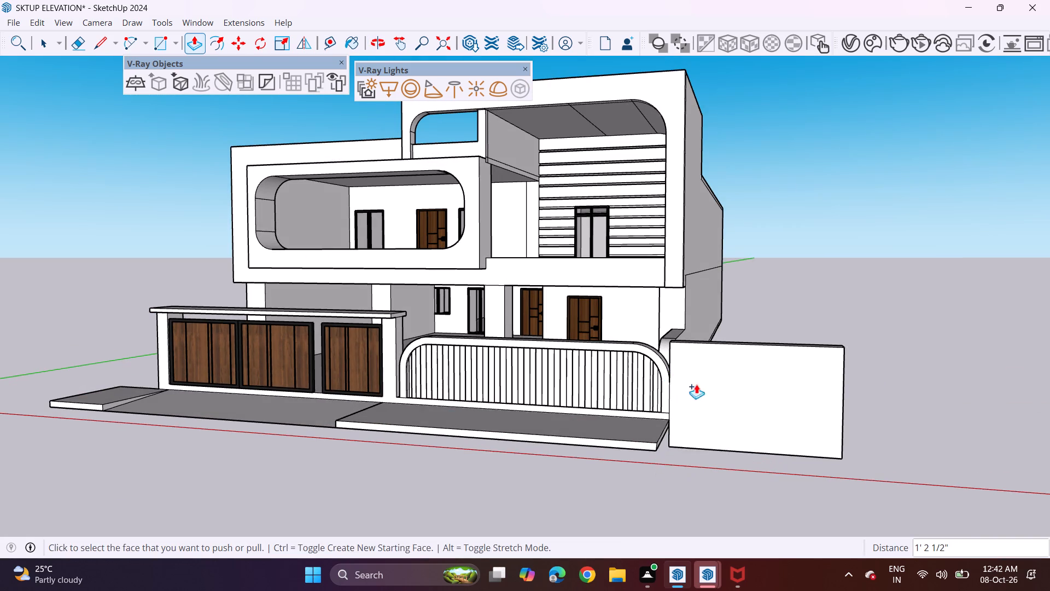
Push the new side wall's bottom face up about 1' 6 3/16" to align with the base corner of the house.
middle_drag(667, 407, 629, 306)
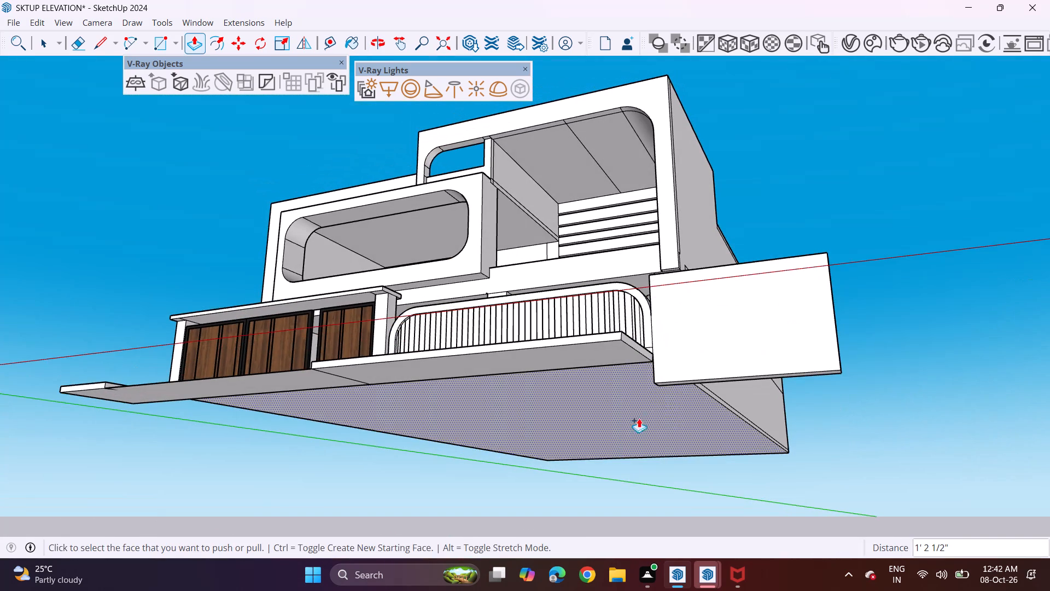
click(684, 383)
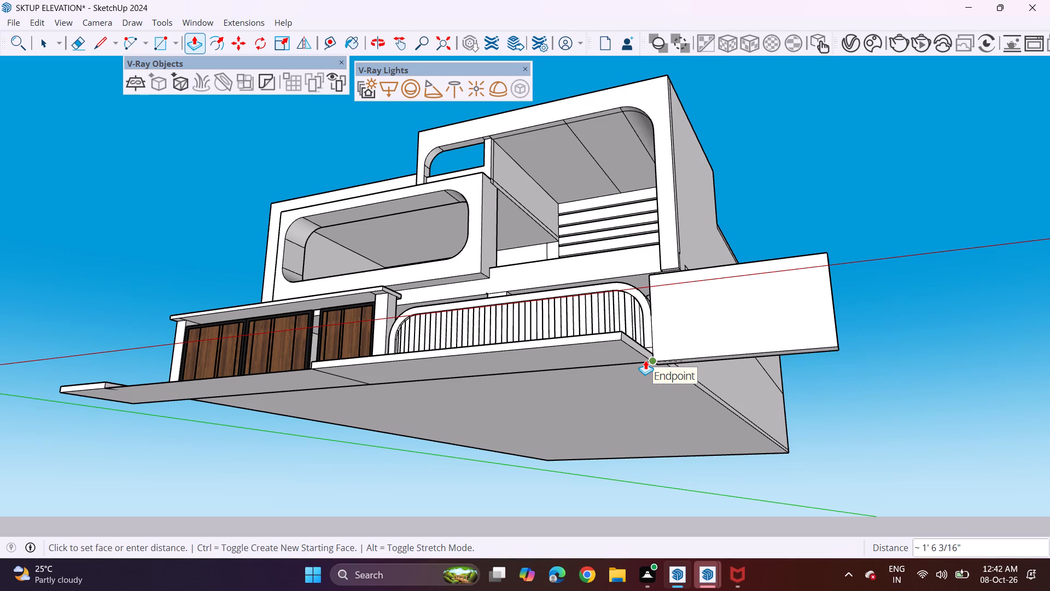
click(645, 360)
Outline a rectangular face on the gate wall's outer end, with a vertical edge about 4' 6 15/16" tall from the base.
middle_drag(557, 347, 658, 440)
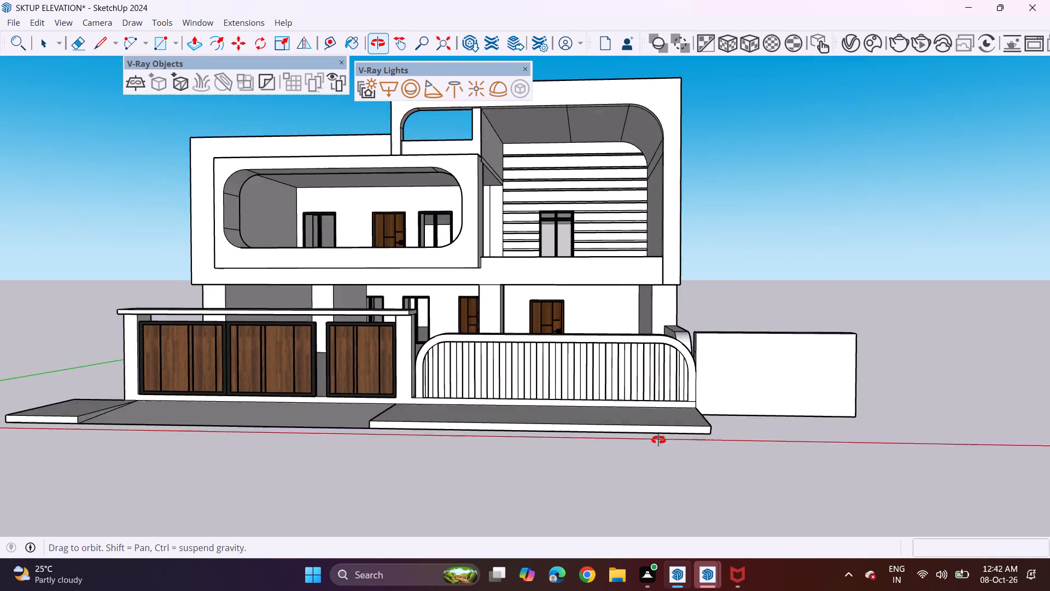
middle_drag(658, 440, 632, 428)
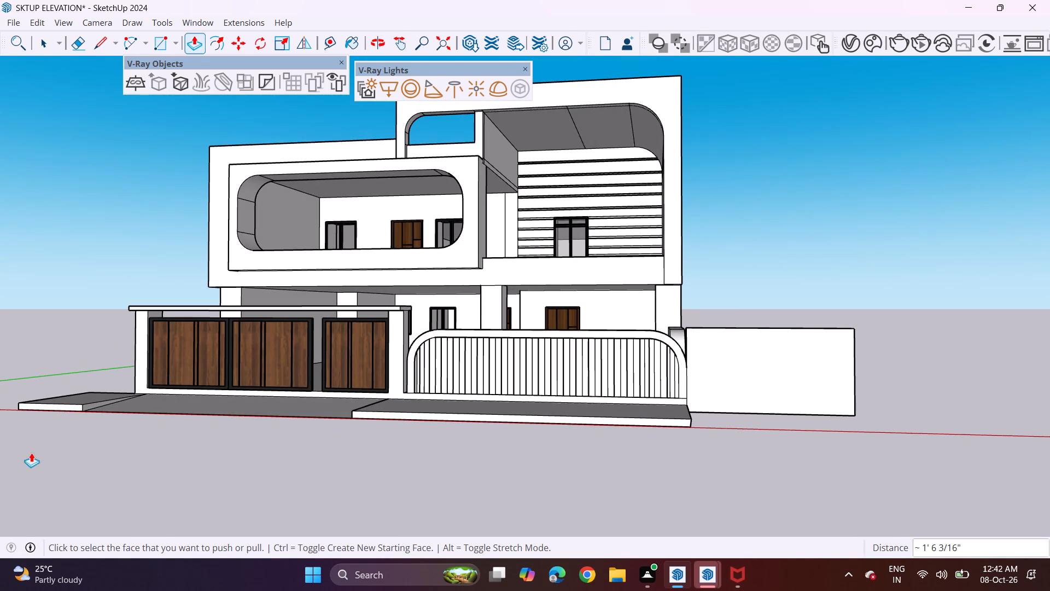
middle_drag(43, 400, 531, 450)
middle_drag(504, 425, 932, 480)
scroll(716, 362, up, 3)
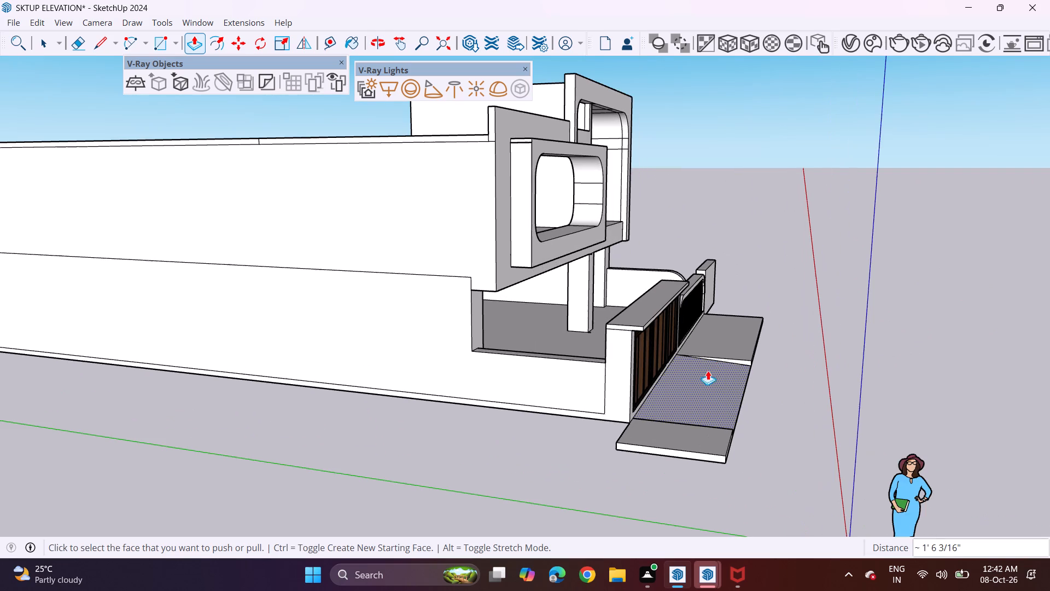
click(103, 42)
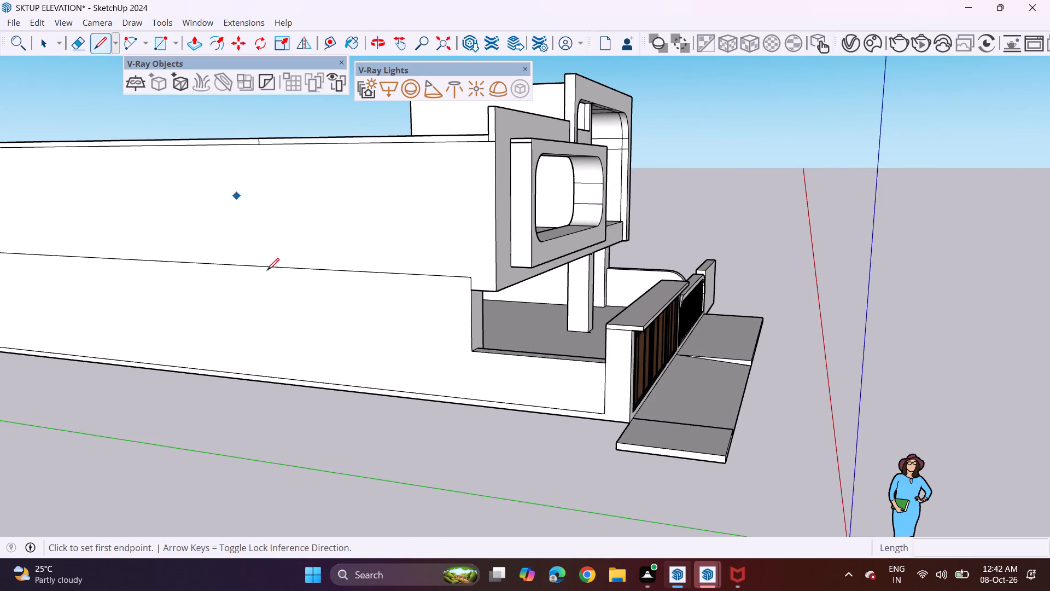
click(617, 421)
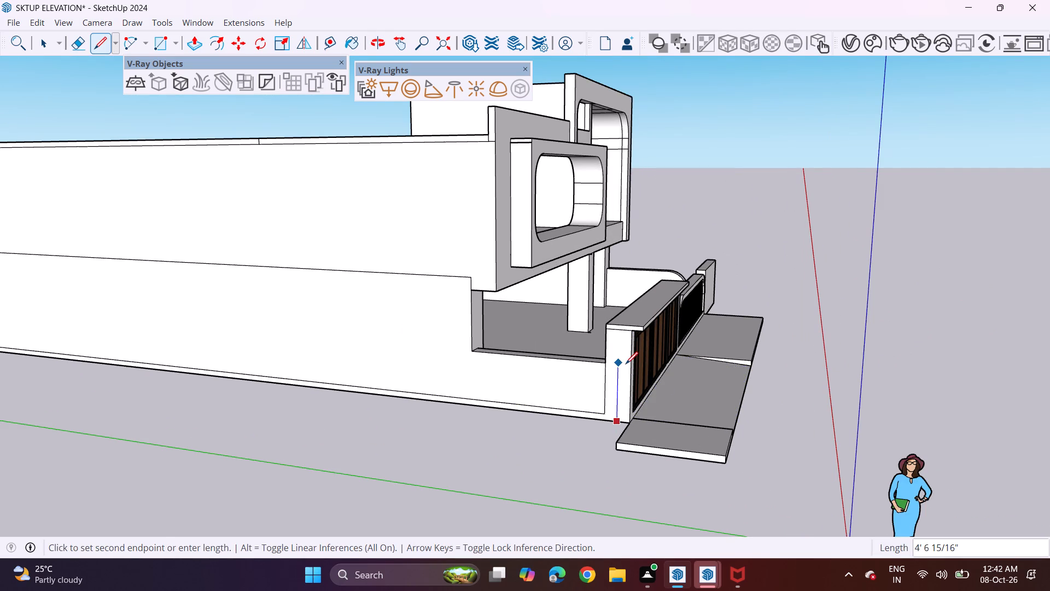
click(625, 362)
click(630, 360)
Extrude the new end face about 4' 4 15/16" outward to the front slab's corner, forming a low side wall beside the gate.
middle_drag(634, 387, 534, 379)
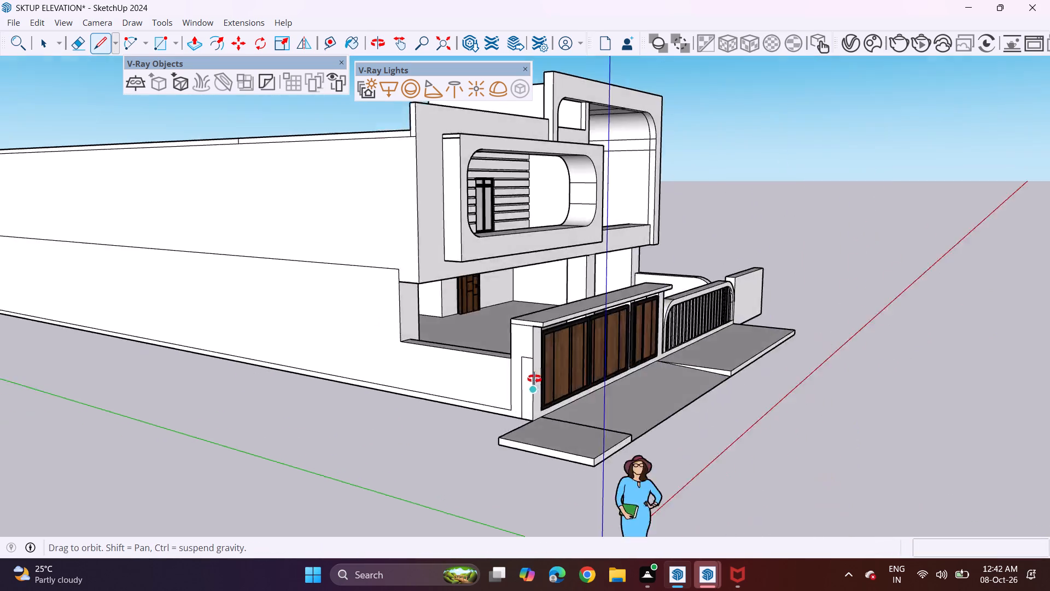
middle_drag(534, 379, 557, 392)
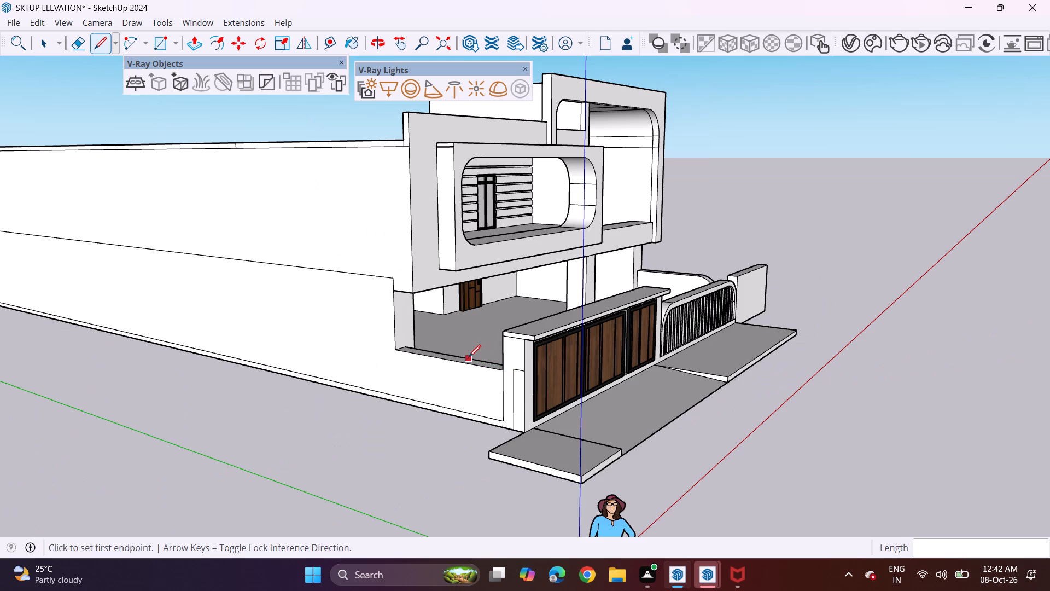
key(p)
click(514, 398)
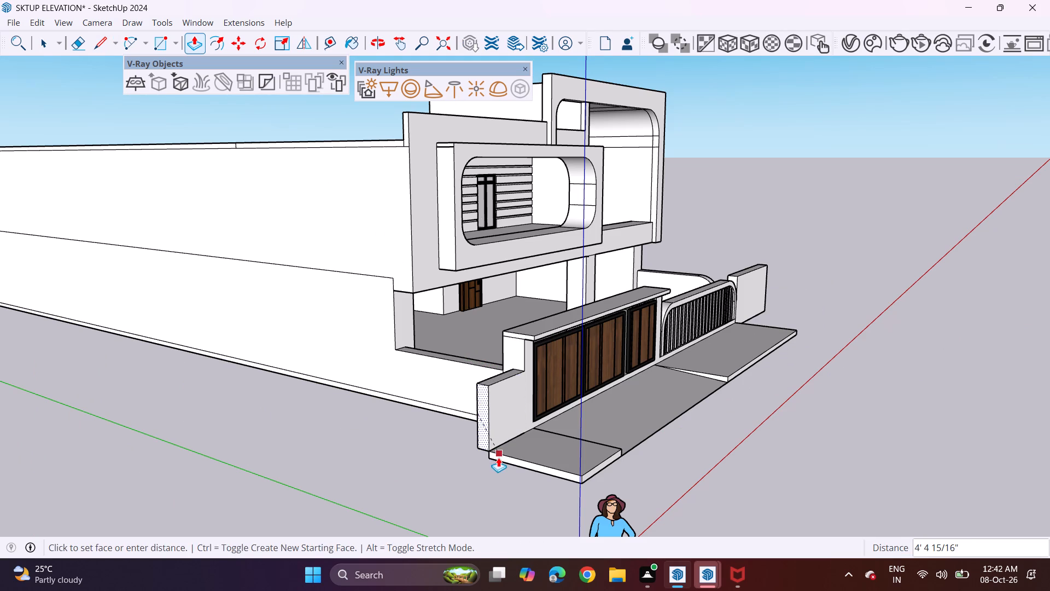
click(498, 457)
Draw a vertical line about 4' 8 15/16" long down the front face where the new side wall meets the gate pillar.
middle_drag(649, 422, 395, 375)
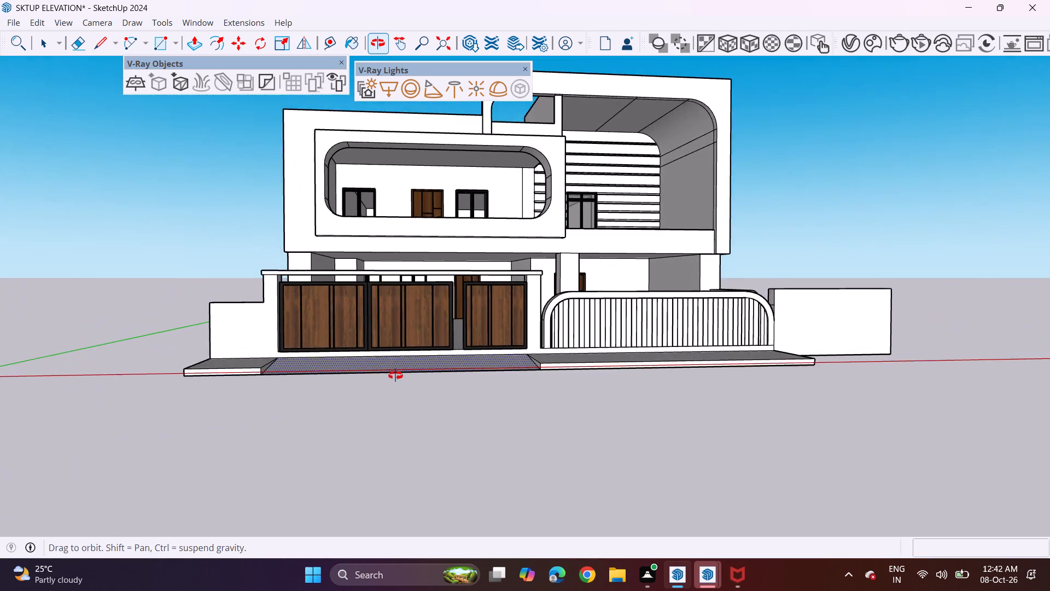
middle_drag(395, 375, 377, 389)
middle_drag(233, 334, 276, 339)
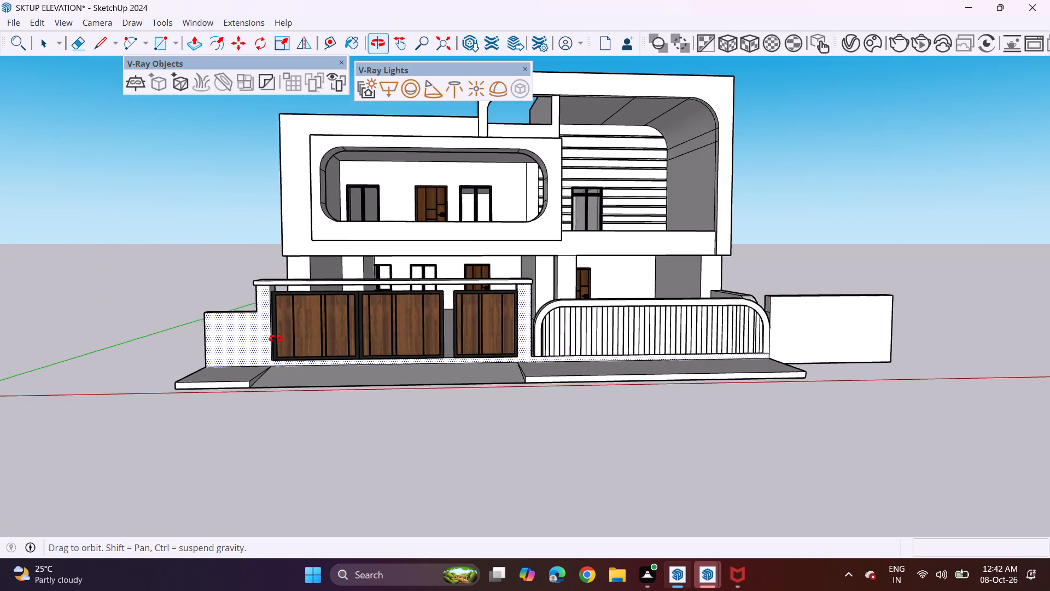
middle_drag(276, 339, 378, 348)
scroll(348, 335, up, 3)
drag(96, 47, 106, 45)
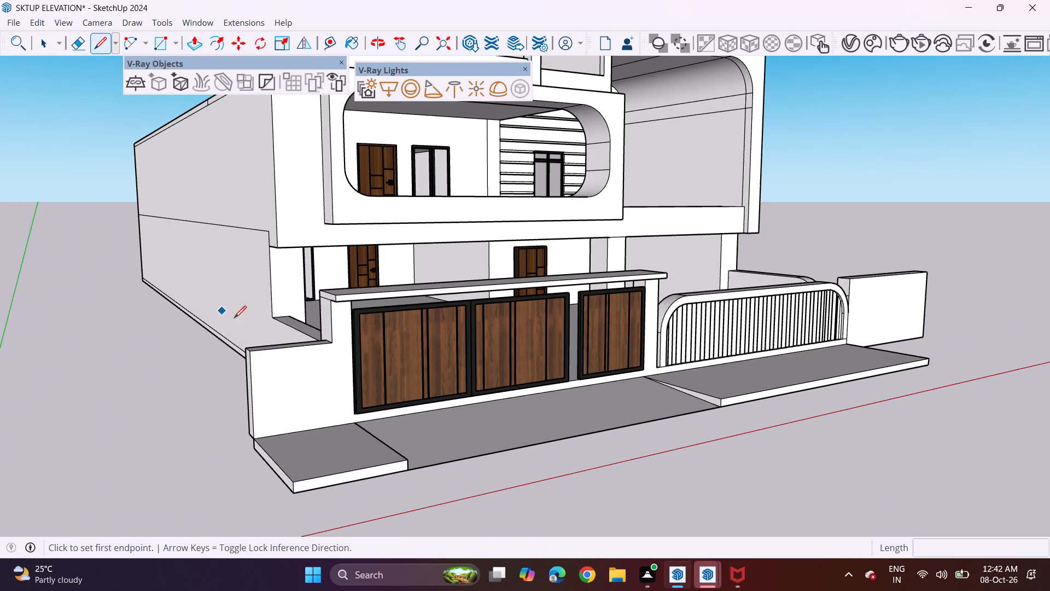
click(327, 343)
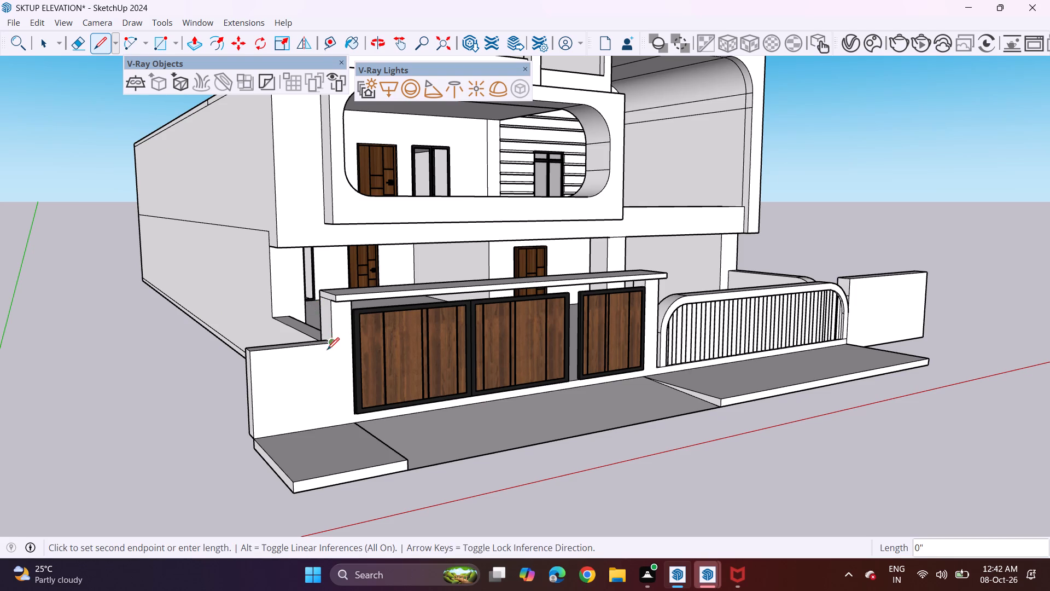
click(337, 428)
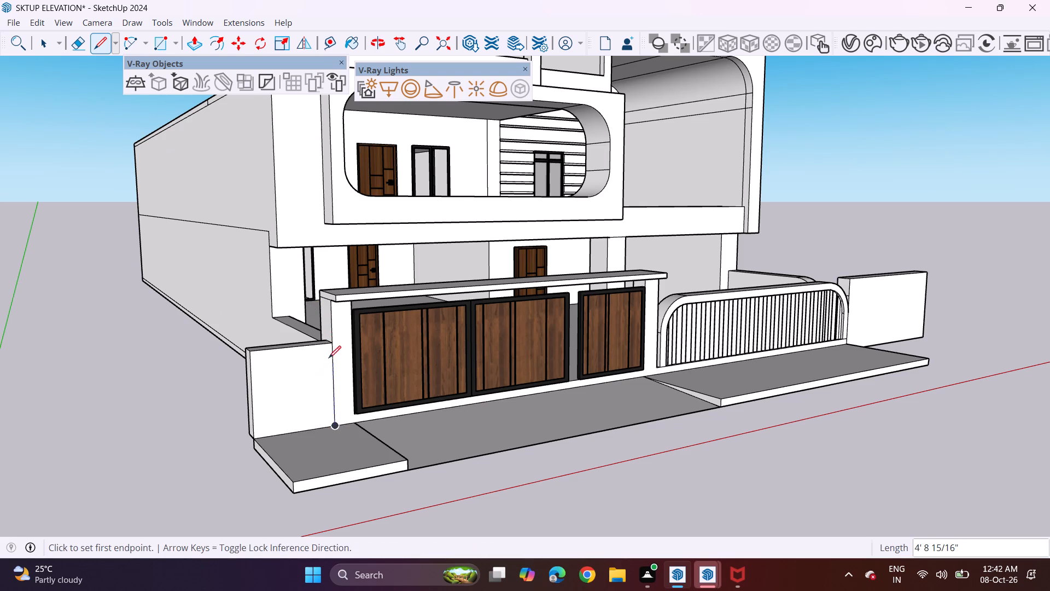
Push the front face of the side wall beside the gate back 4 9/16" from the gate pillar.
middle_drag(329, 358, 334, 338)
click(198, 39)
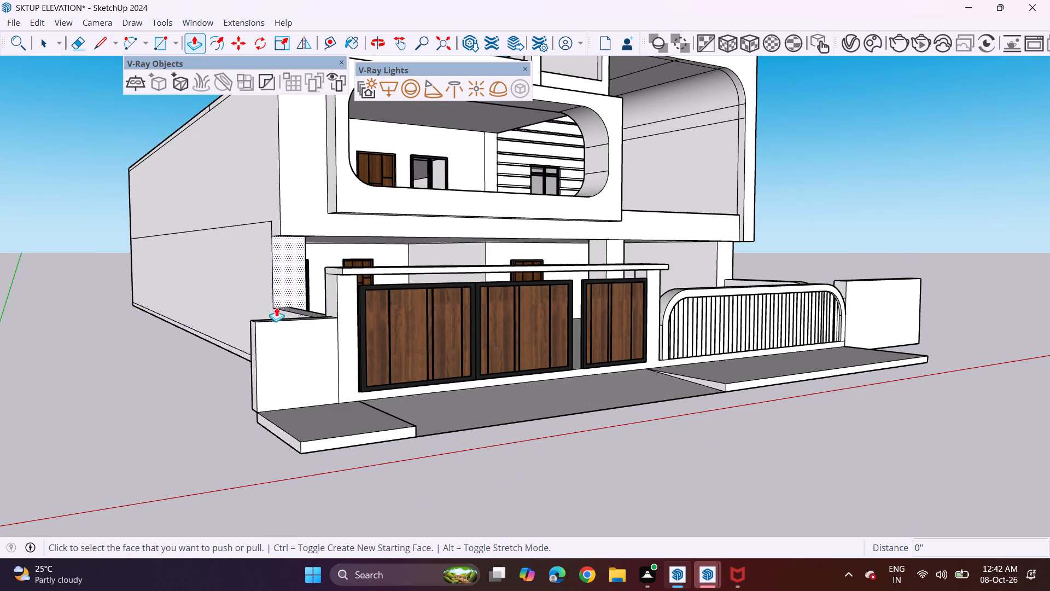
click(291, 368)
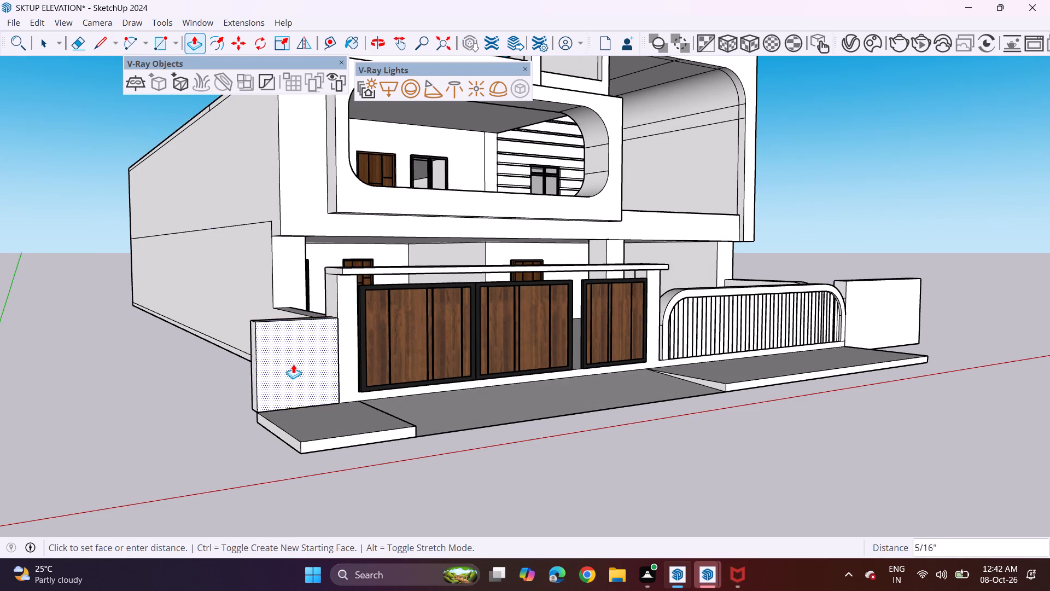
scroll(282, 368, up, 3)
middle_drag(299, 380, 403, 430)
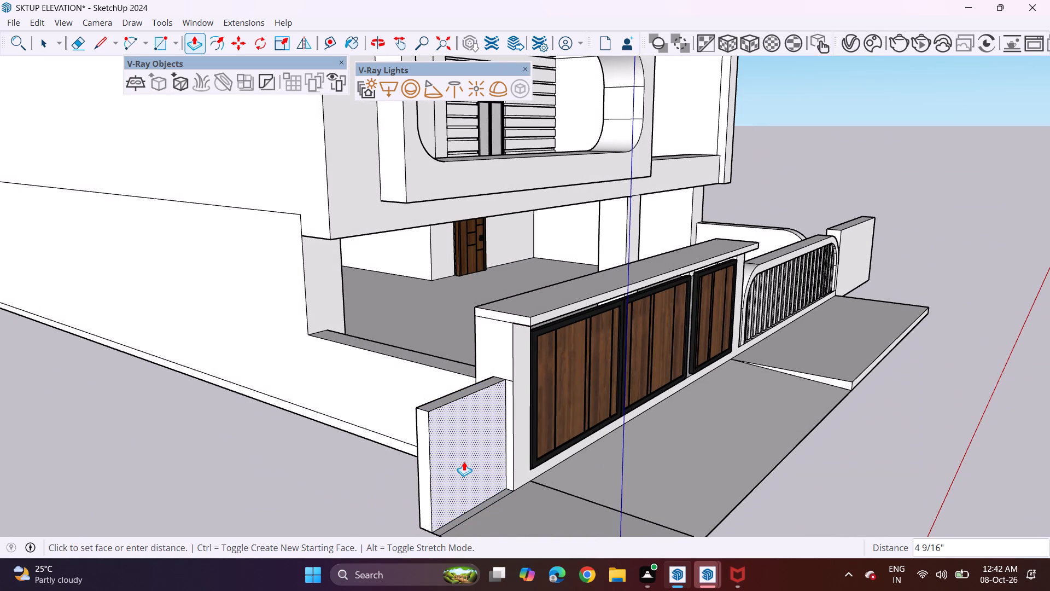
click(464, 461)
Repeat the last push on the front face of the side wall beside the fluted wall.
middle_drag(917, 261, 345, 256)
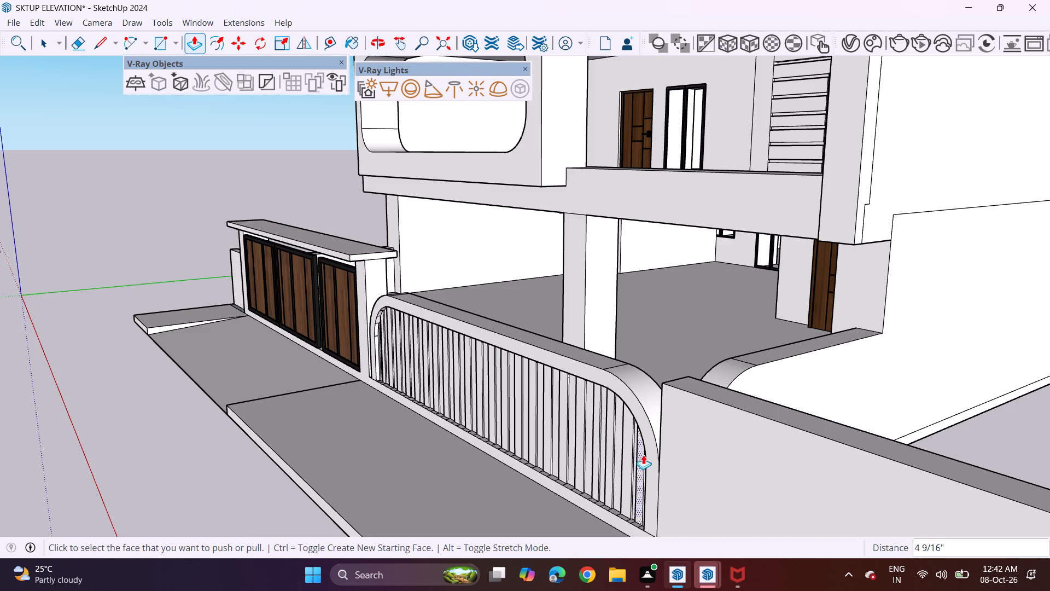
double_click(693, 463)
scroll(607, 477, down, 7)
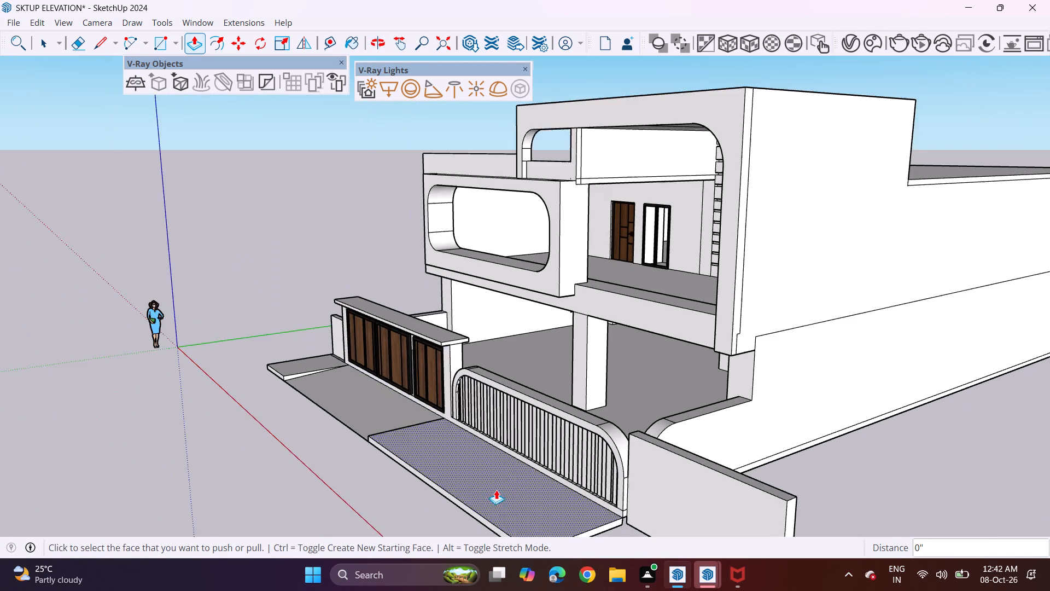
middle_drag(494, 490, 749, 409)
middle_drag(447, 386, 496, 418)
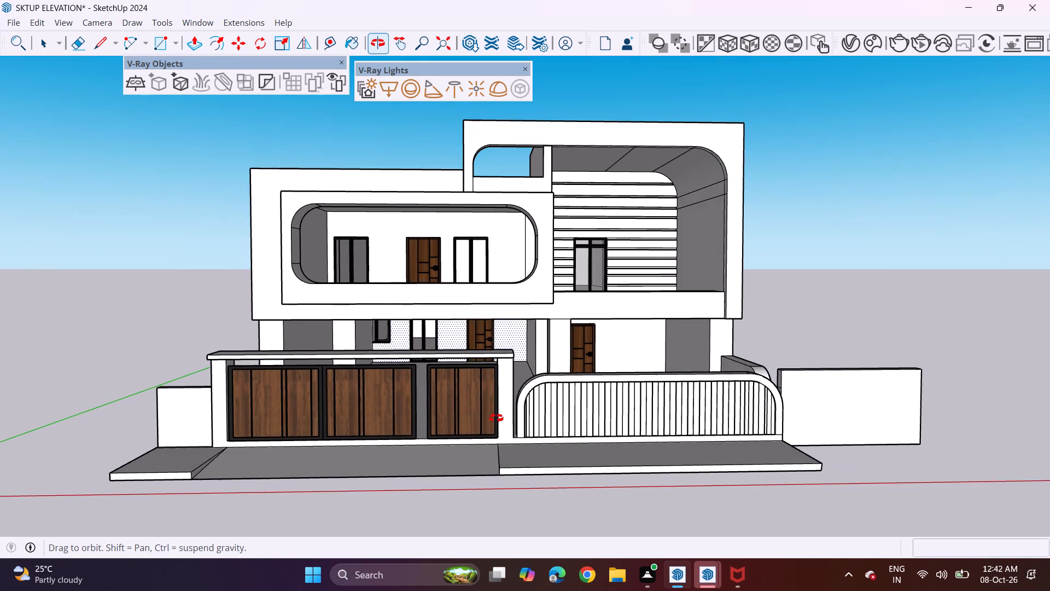
middle_drag(496, 418, 493, 408)
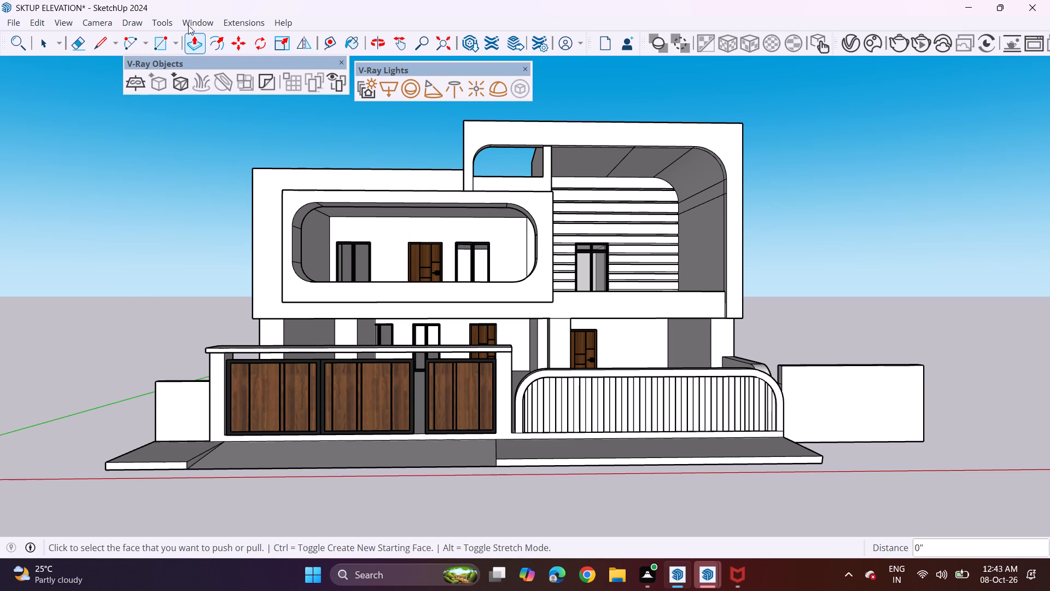
Look through the list of available toolbars, leaving their settings as they are.
click(165, 24)
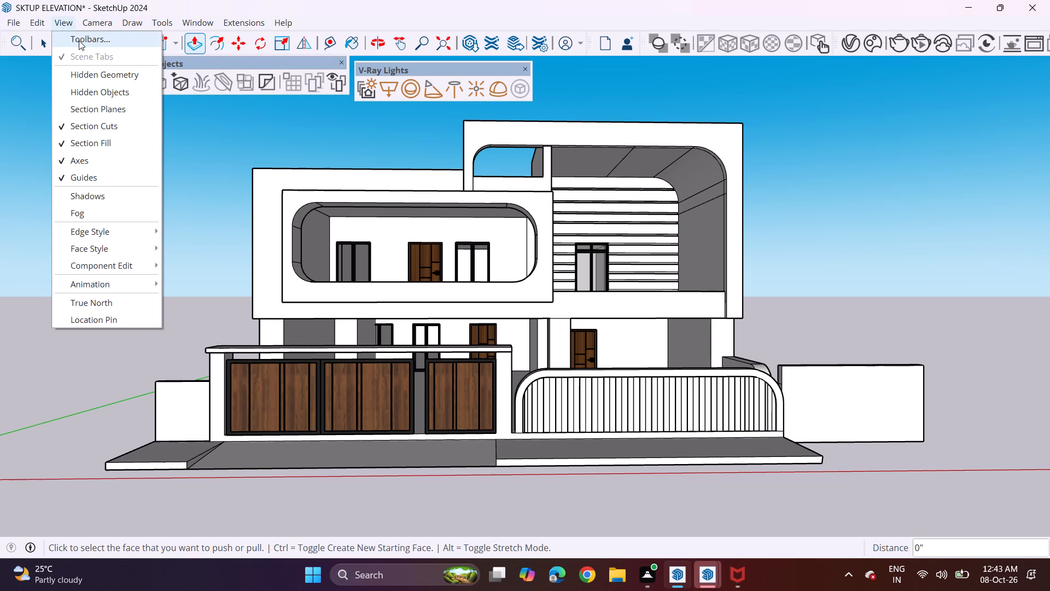
click(79, 40)
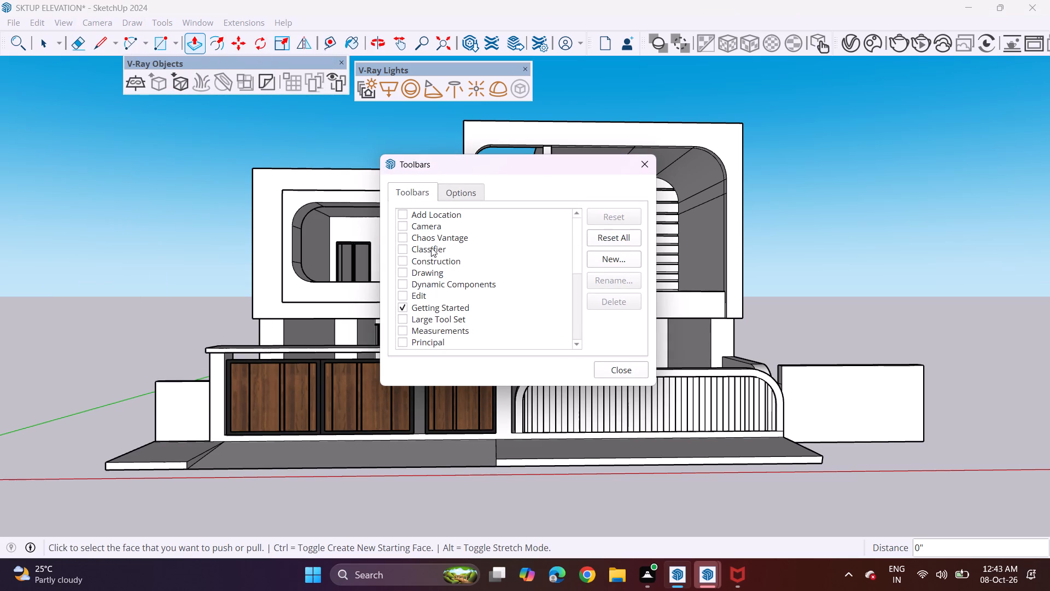
scroll(423, 268, down, 3)
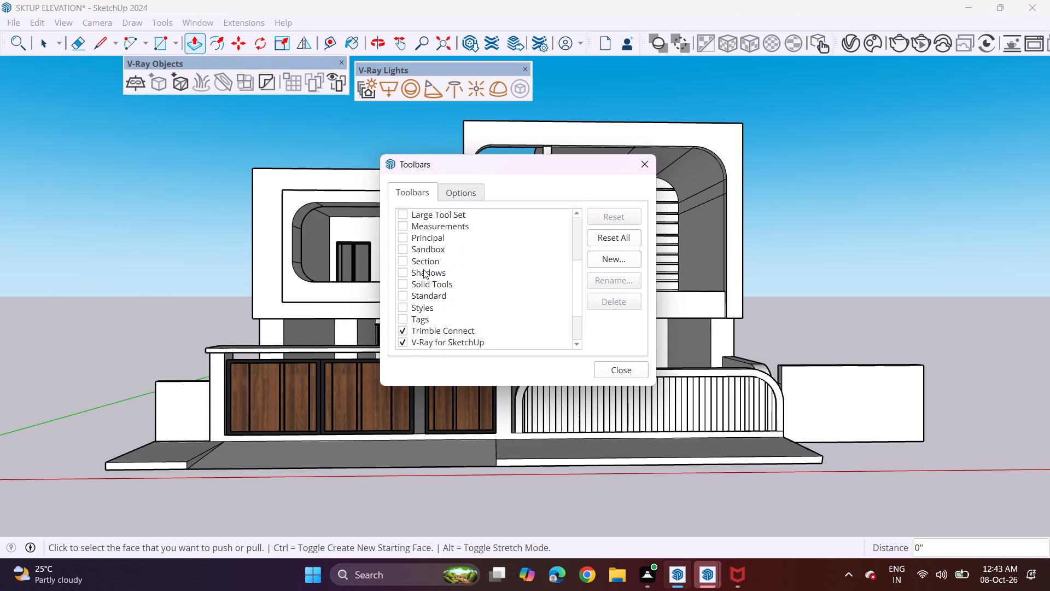
scroll(423, 269, down, 3)
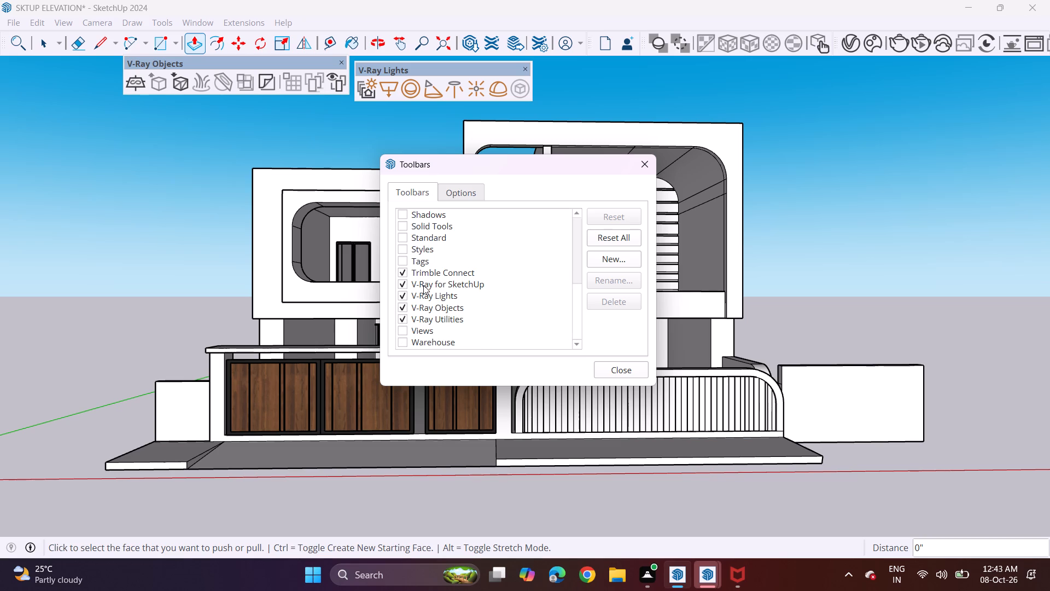
scroll(421, 270, up, 2)
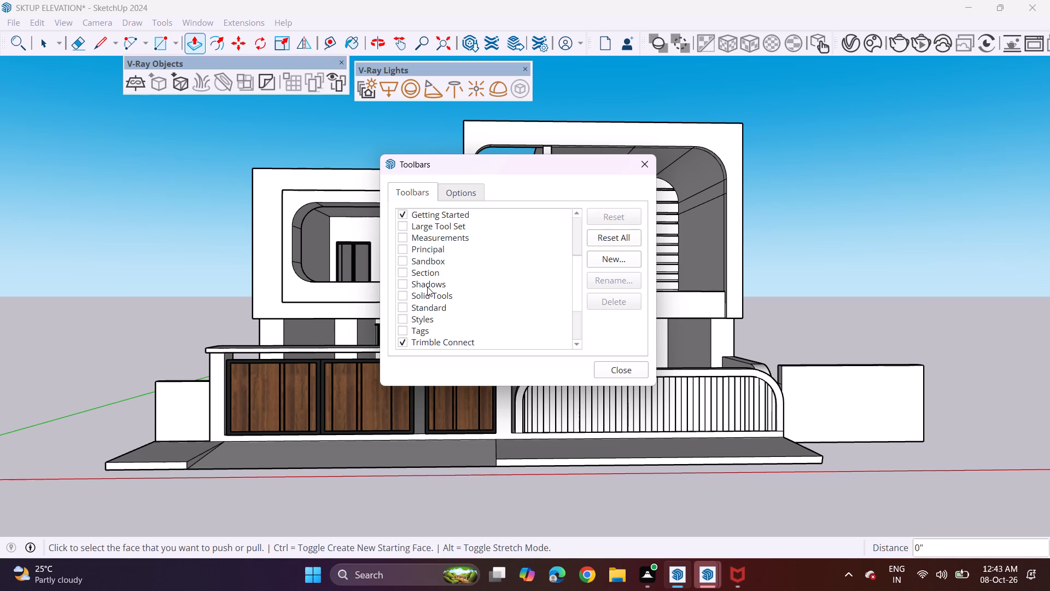
scroll(427, 287, up, 5)
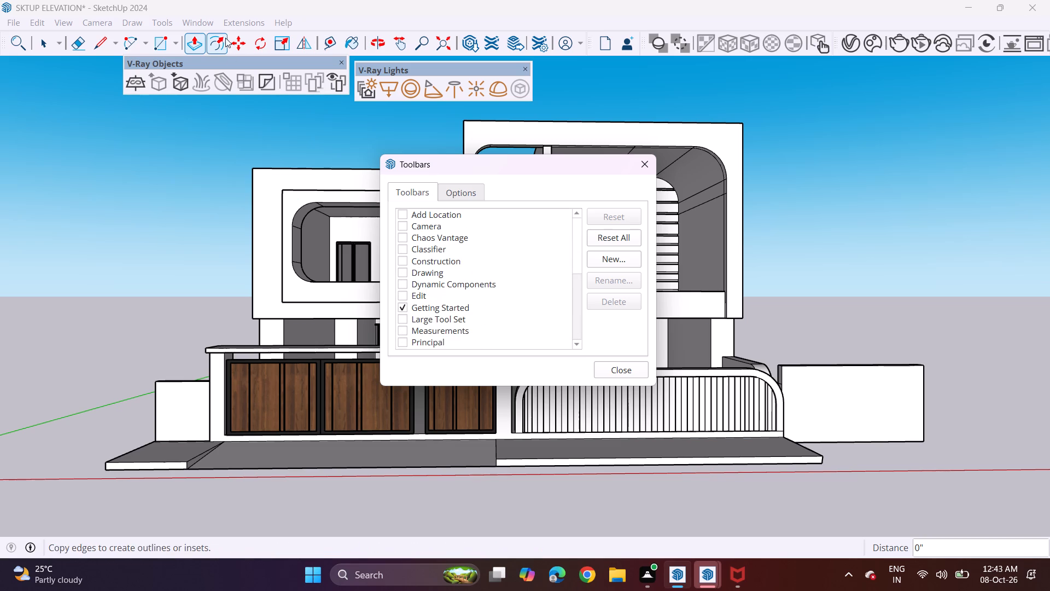
click(648, 165)
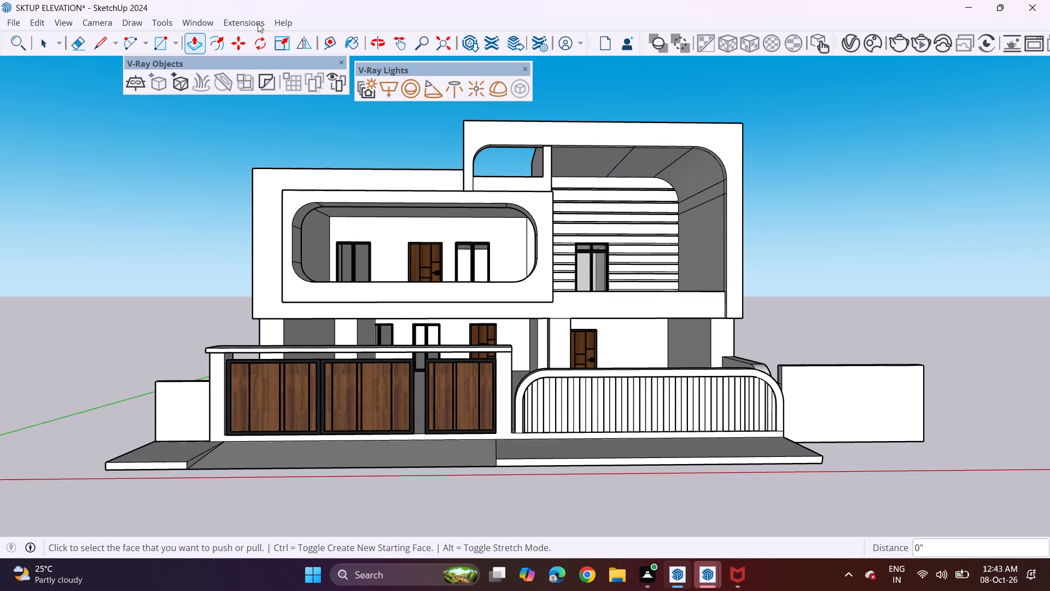
Show the Default Tray, place it beside the model and expand its Materials section.
click(200, 26)
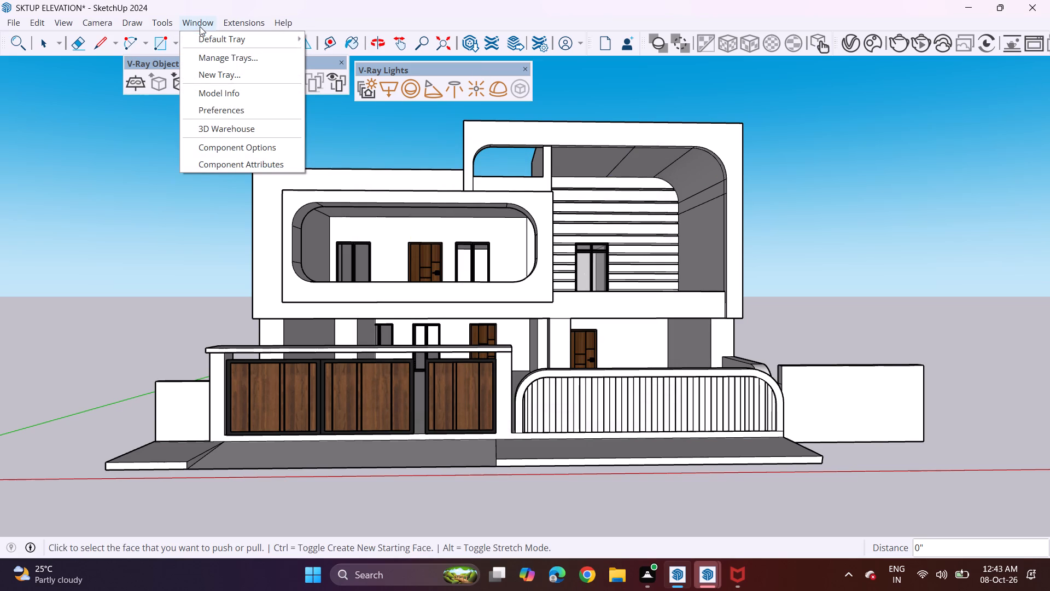
click(227, 41)
click(355, 35)
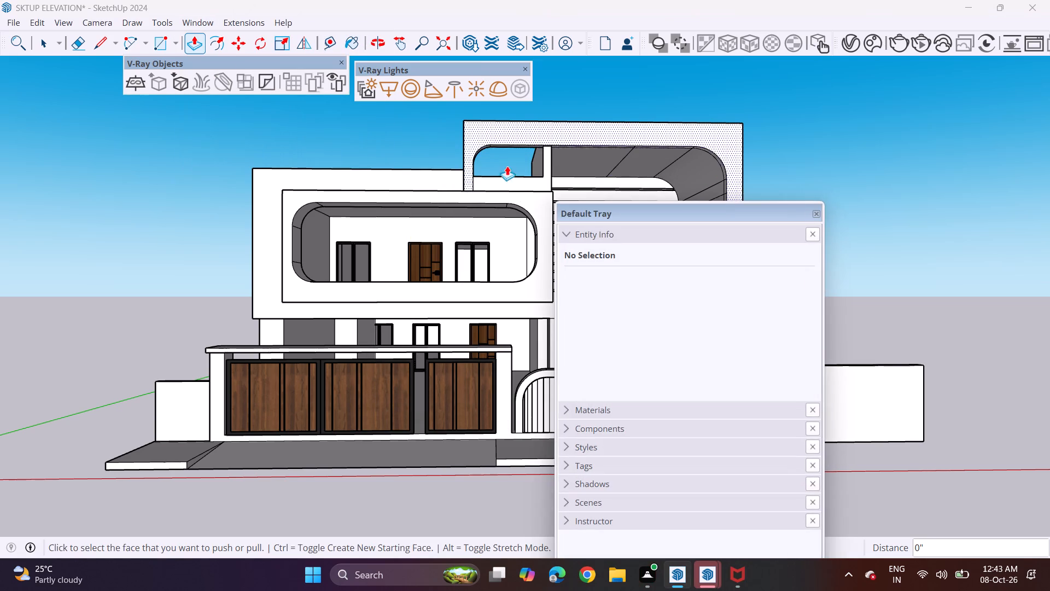
drag(592, 213, 789, 53)
click(767, 250)
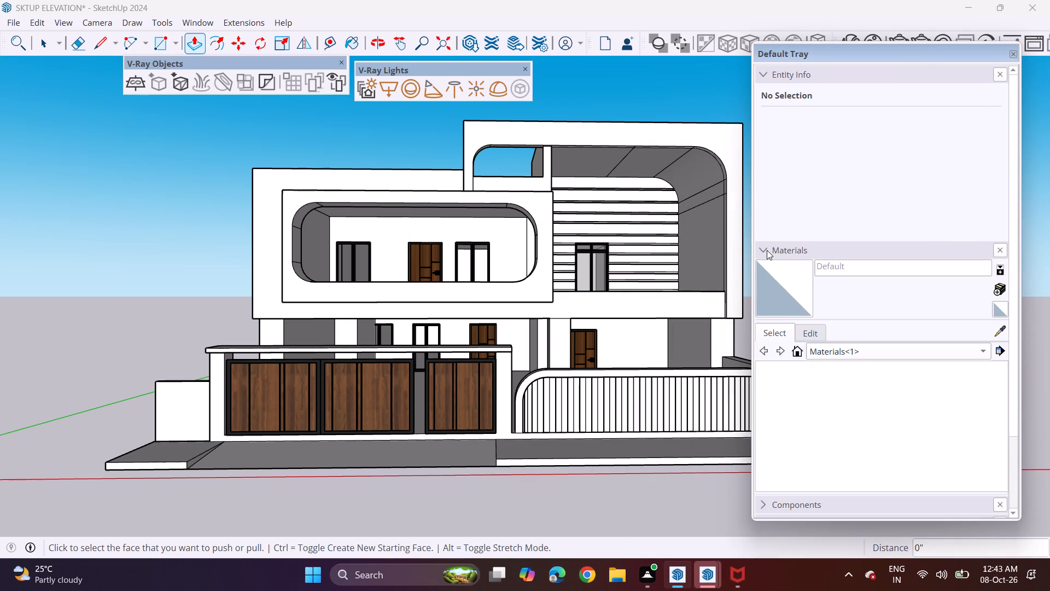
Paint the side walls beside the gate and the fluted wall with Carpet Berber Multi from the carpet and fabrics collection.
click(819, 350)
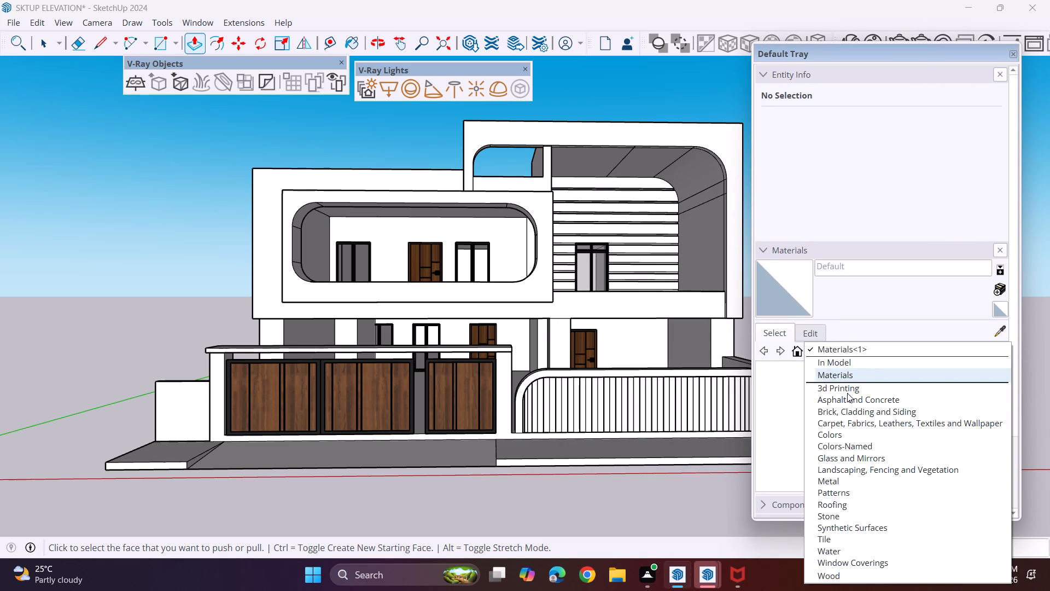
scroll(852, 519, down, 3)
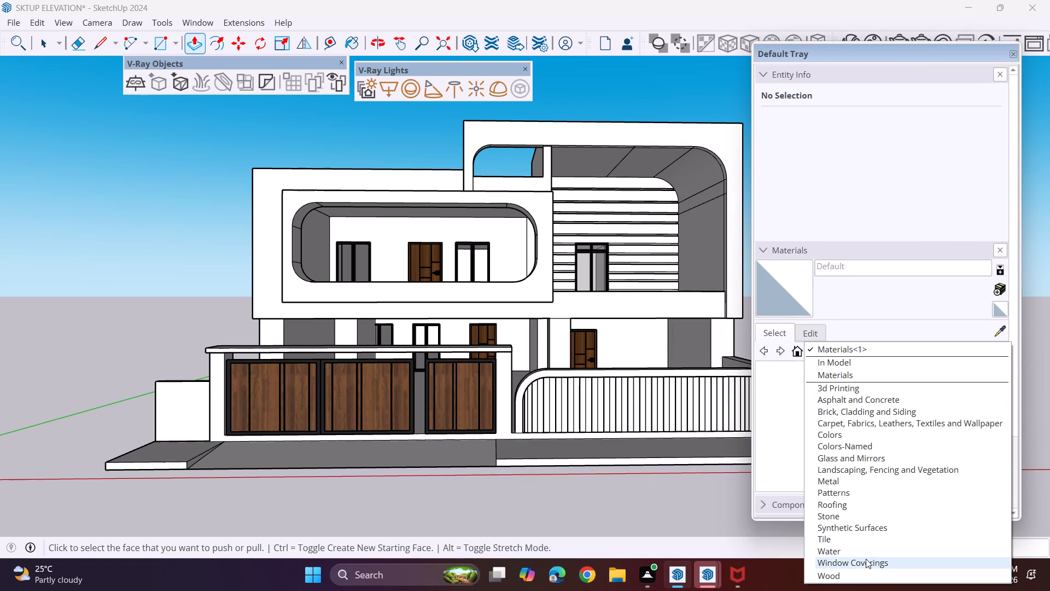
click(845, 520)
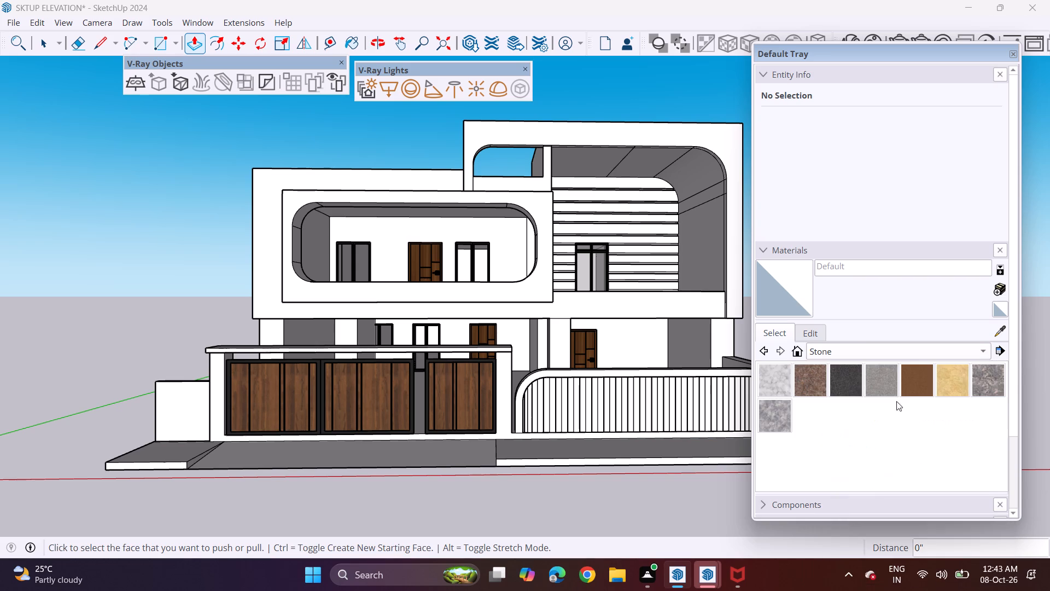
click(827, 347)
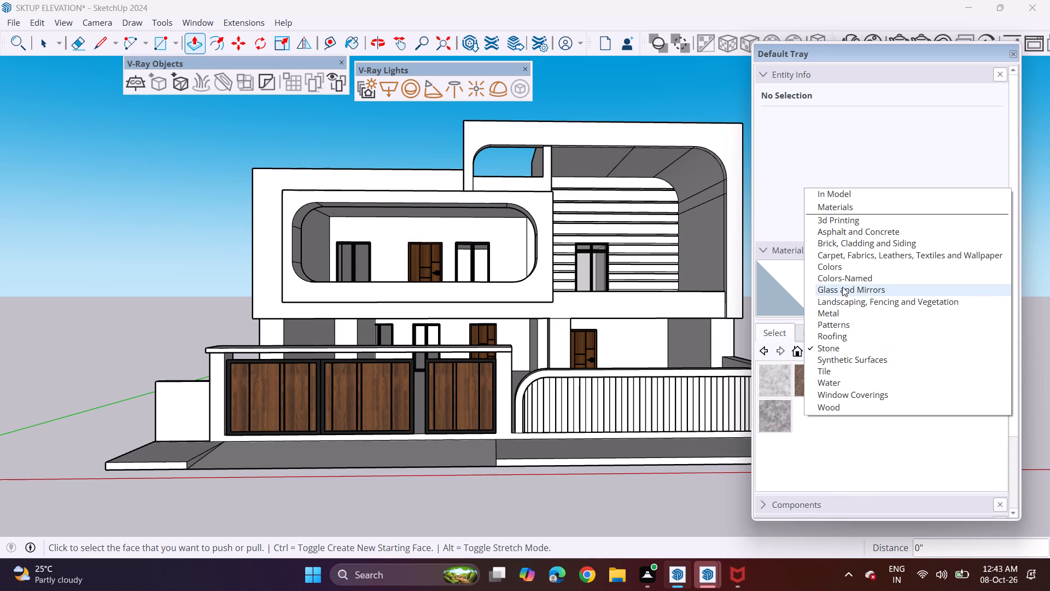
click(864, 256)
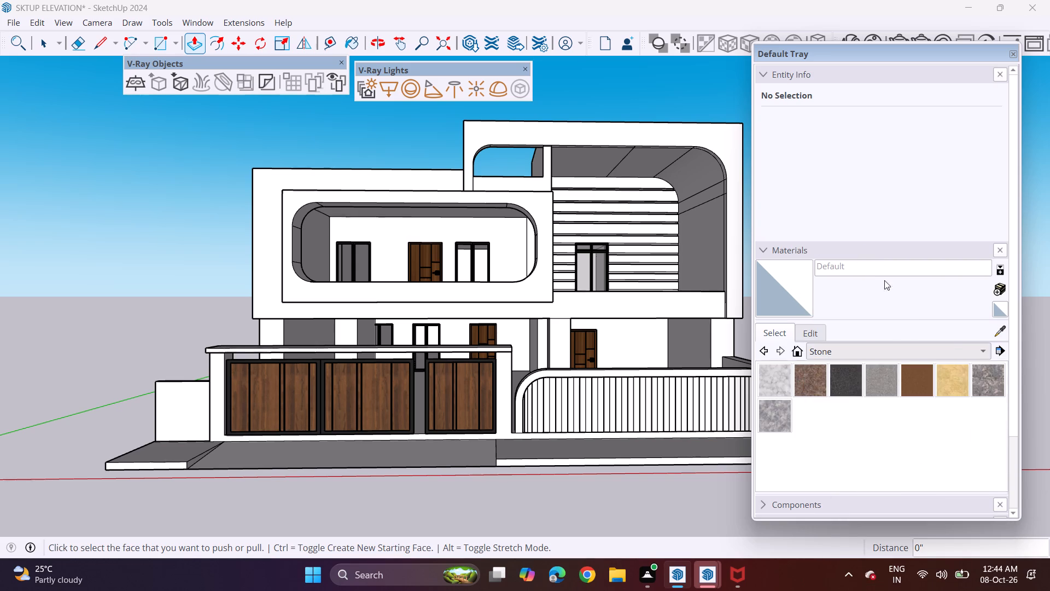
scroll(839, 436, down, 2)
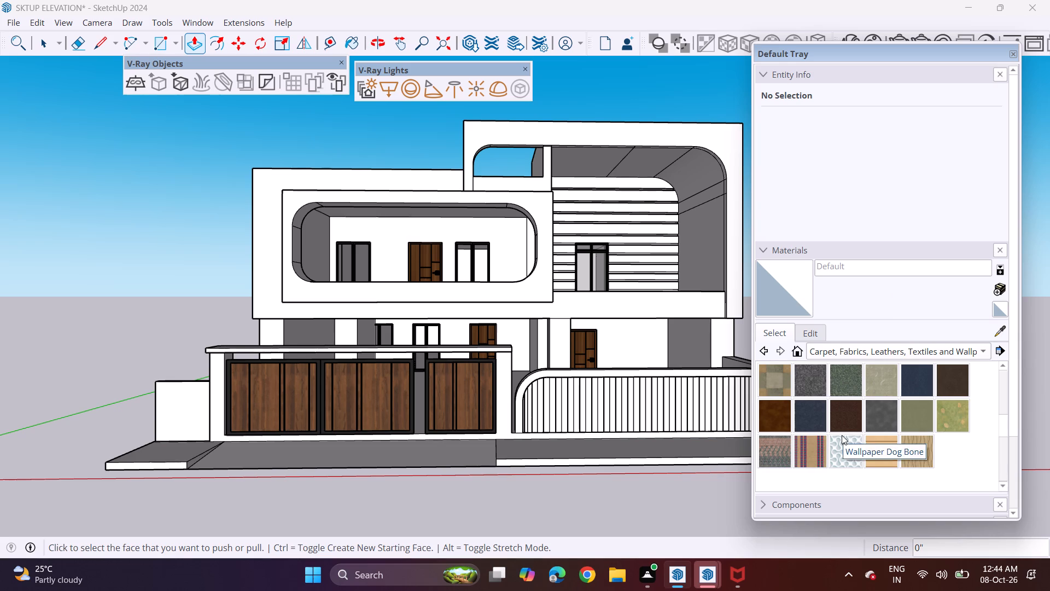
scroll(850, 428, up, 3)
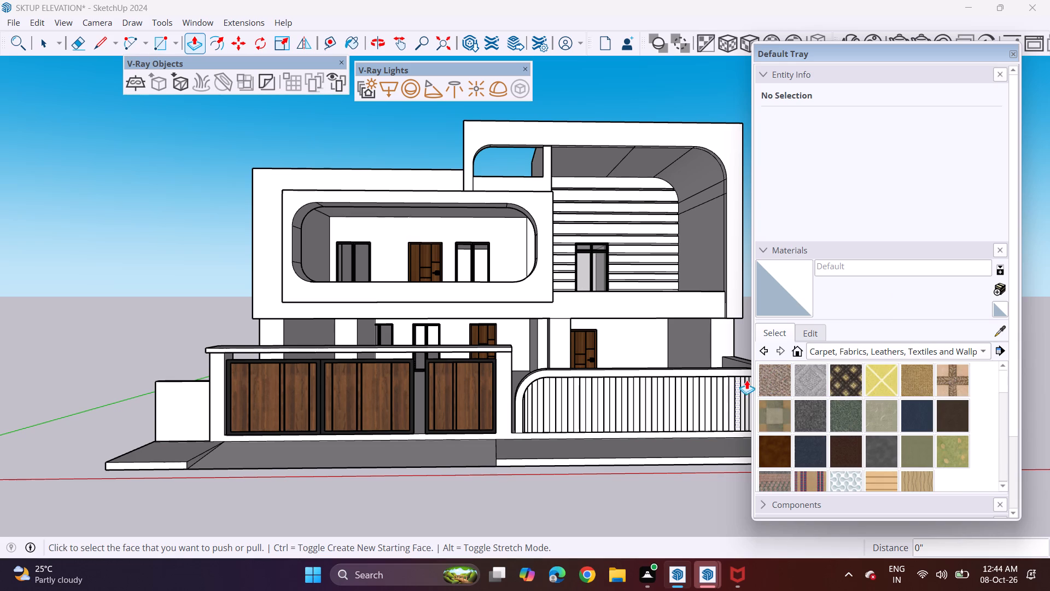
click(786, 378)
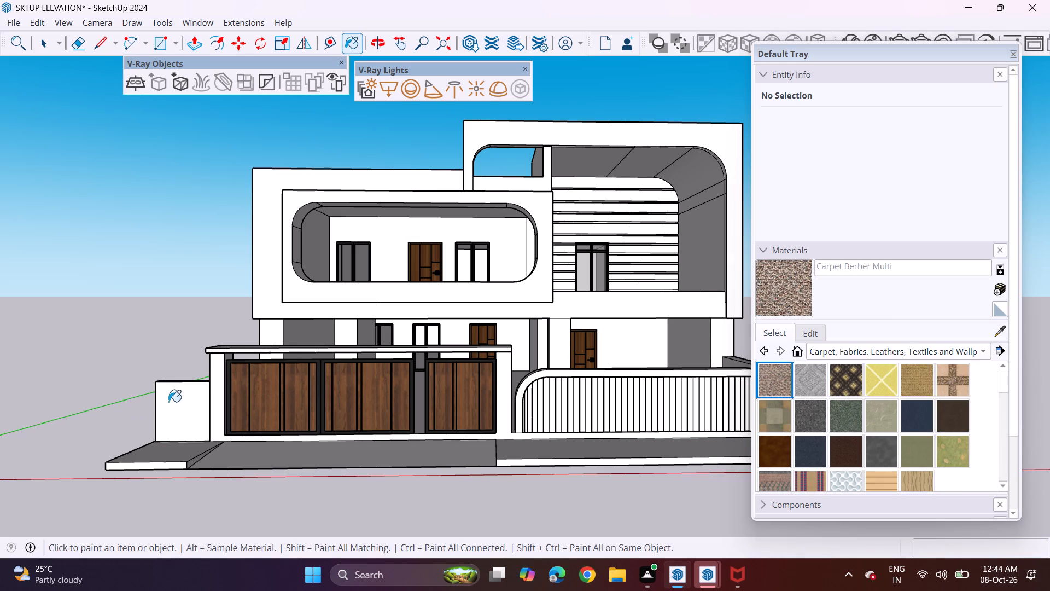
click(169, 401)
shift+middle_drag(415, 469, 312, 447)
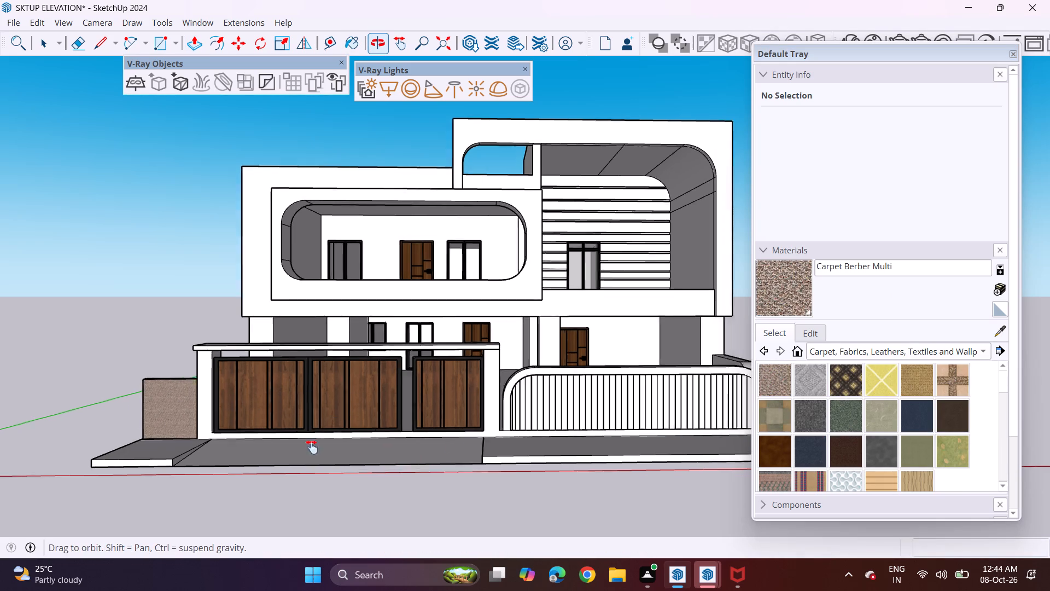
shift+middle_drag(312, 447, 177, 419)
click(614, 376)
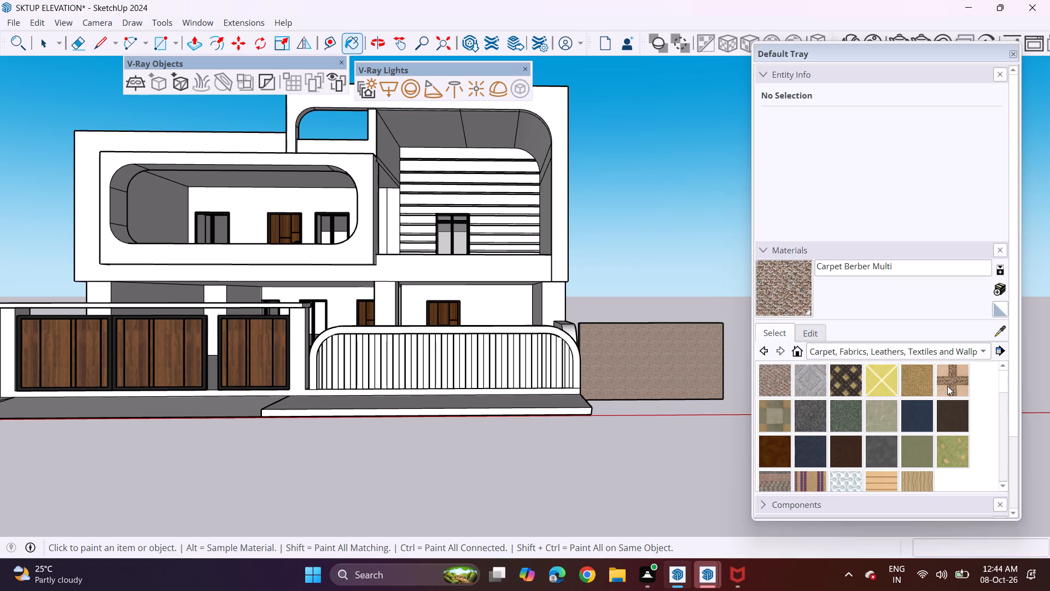
Look through the material collections and open the Tile collection at its wood tiles.
scroll(878, 447, down, 2)
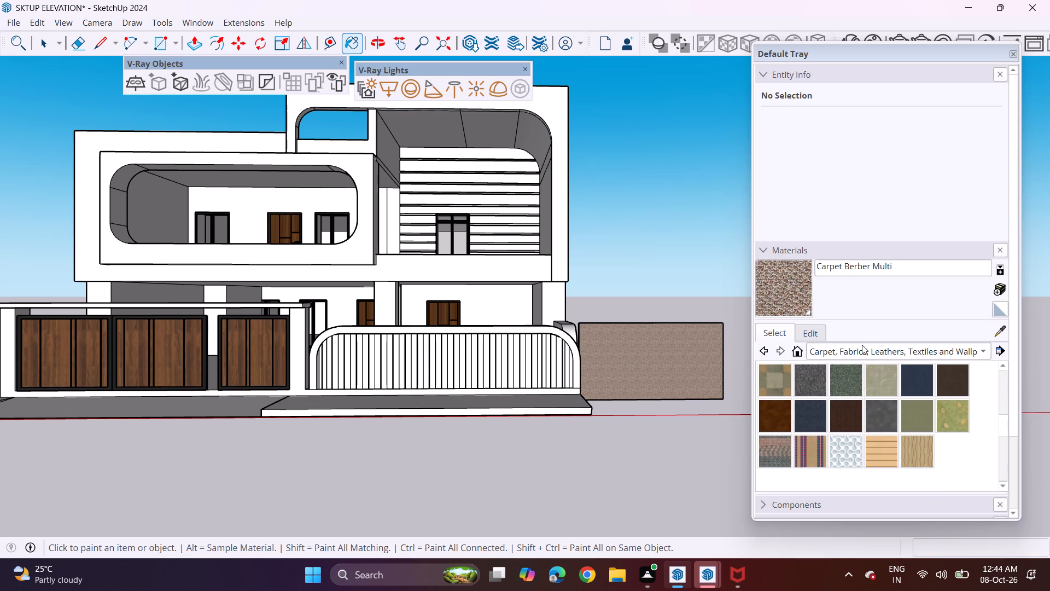
click(863, 352)
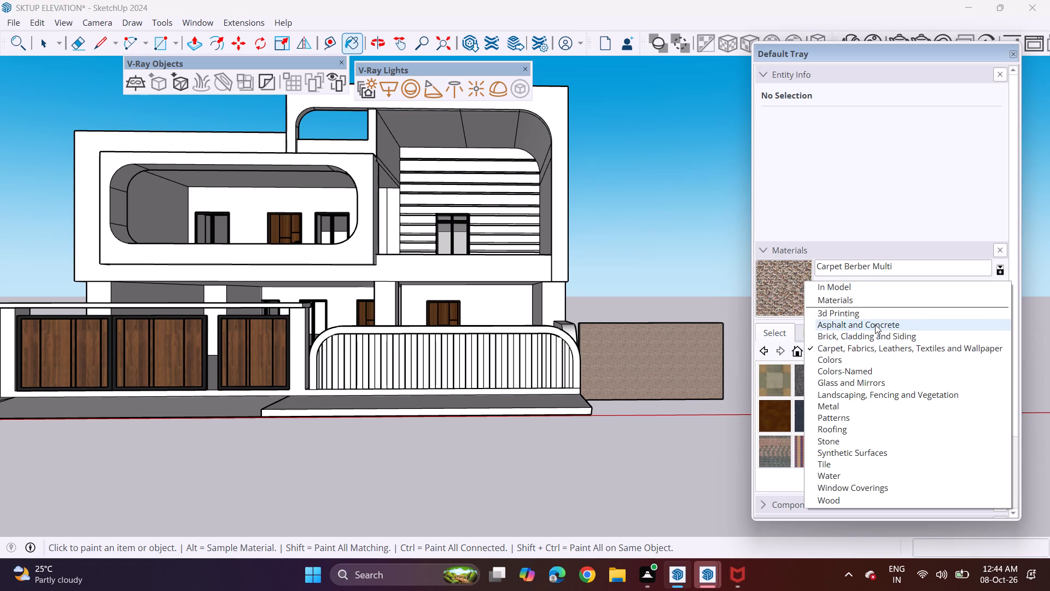
click(875, 325)
click(874, 355)
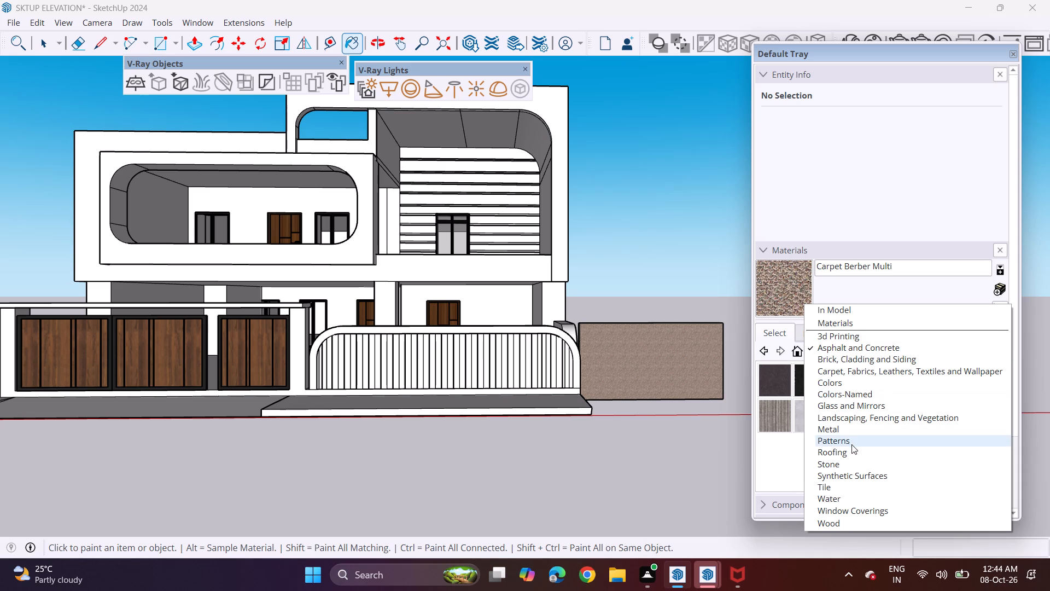
scroll(866, 520, down, 1)
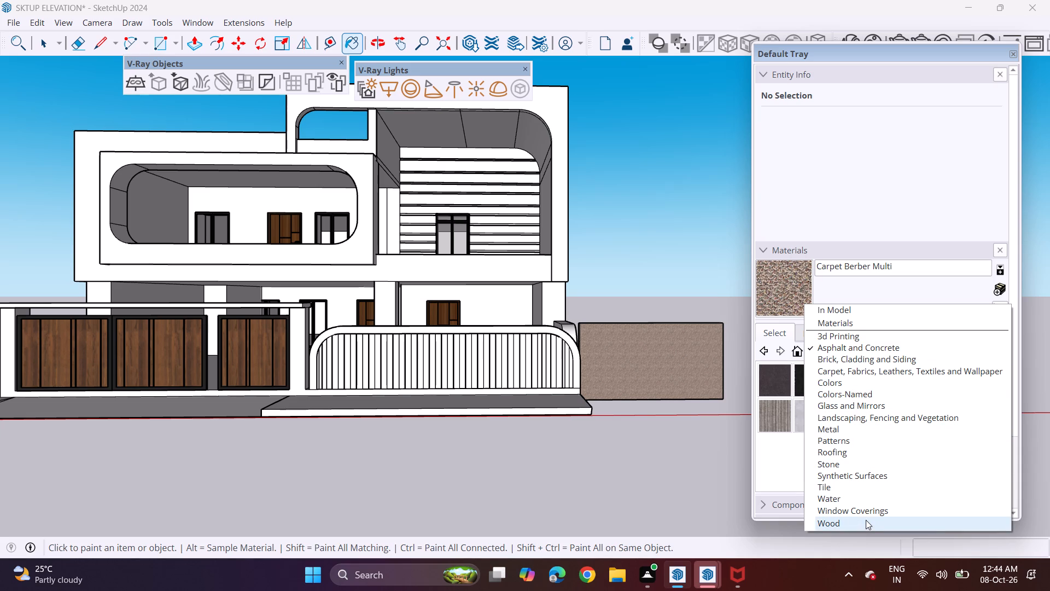
click(867, 490)
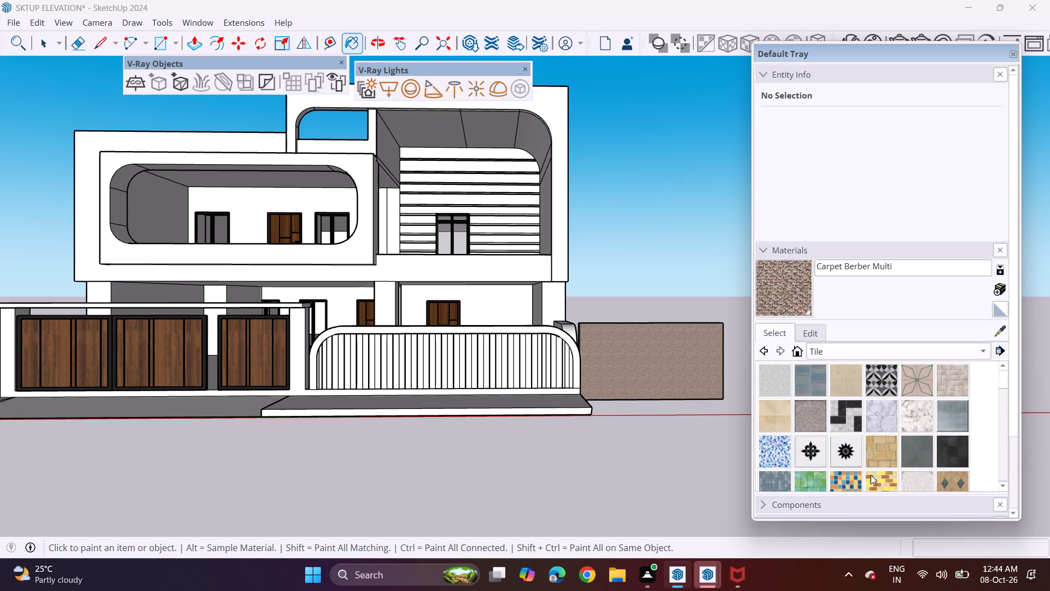
scroll(894, 451, down, 4)
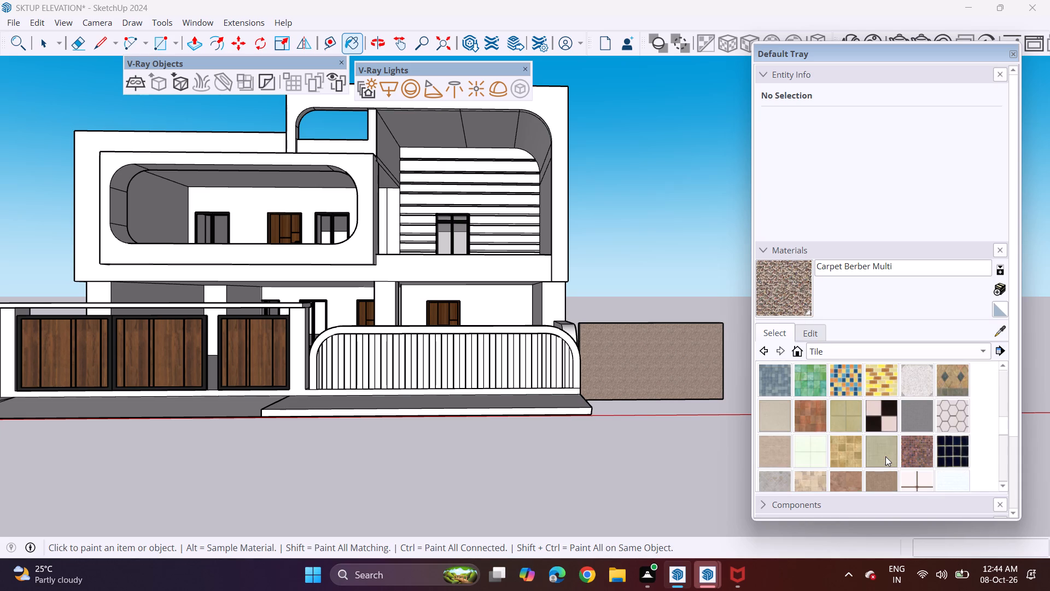
scroll(880, 457, down, 2)
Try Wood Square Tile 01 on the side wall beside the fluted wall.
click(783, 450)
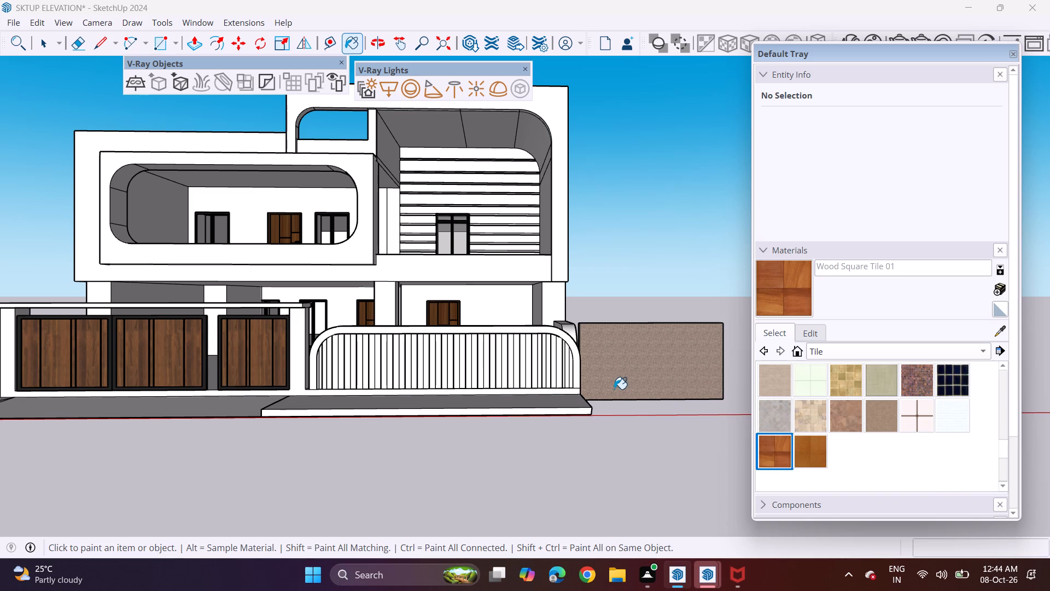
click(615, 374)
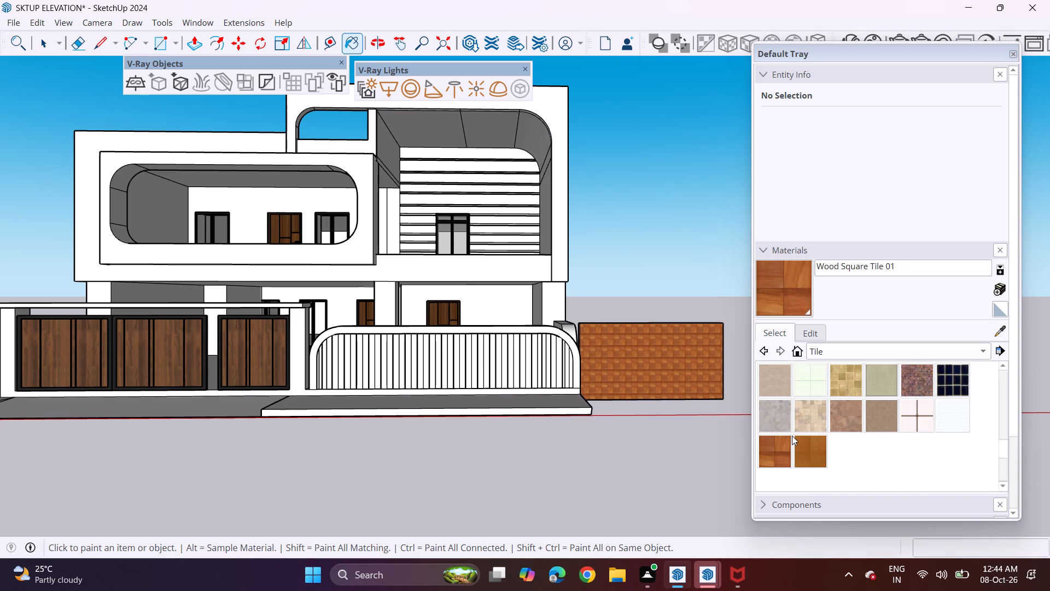
Paint the side walls beside the fluted wall and the gate with Wood Square Tile 02.
click(804, 449)
click(598, 379)
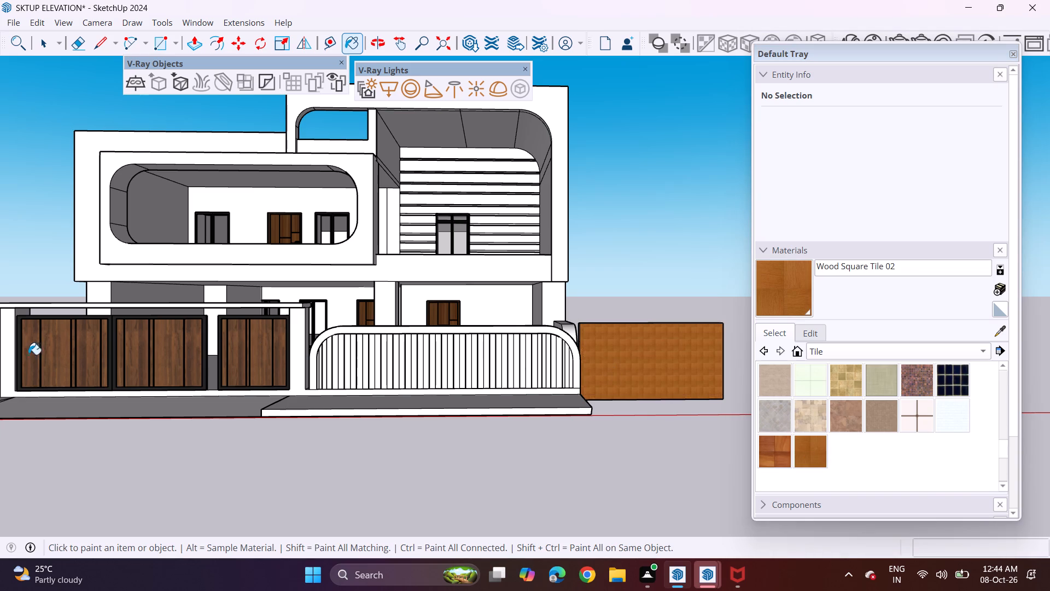
shift+middle_drag(27, 349, 204, 345)
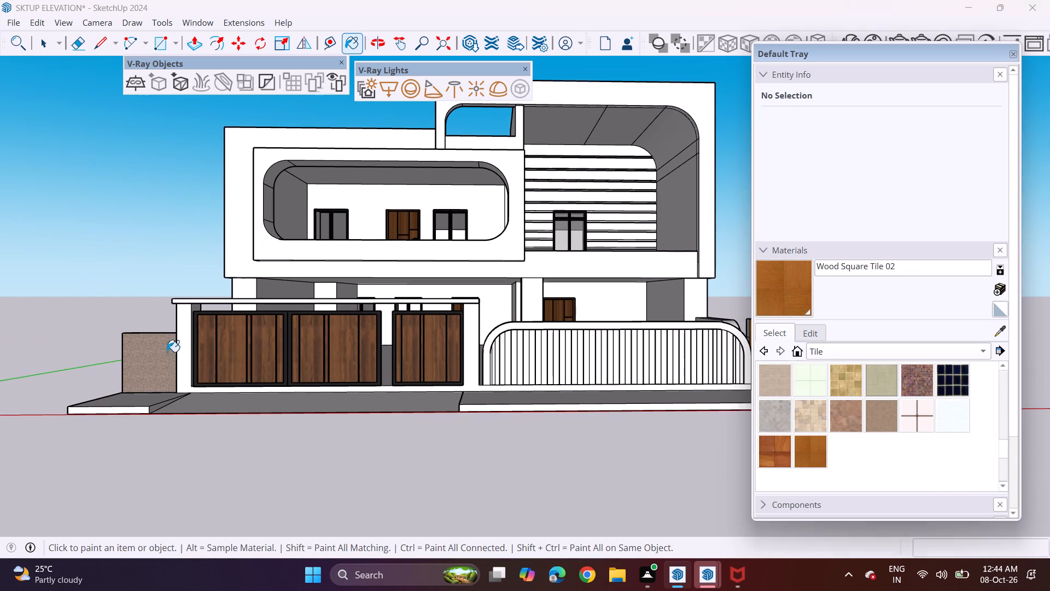
click(157, 355)
scroll(199, 361, down, 3)
middle_drag(197, 362, 185, 379)
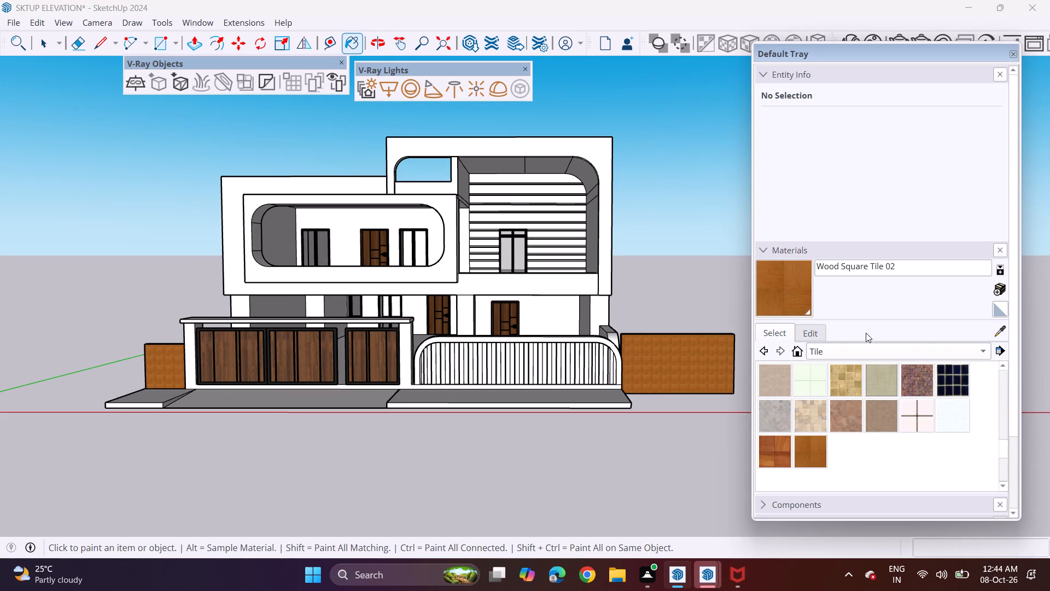
Darken the colour of the Wood Square Tile 02 material to a deep brown.
click(809, 333)
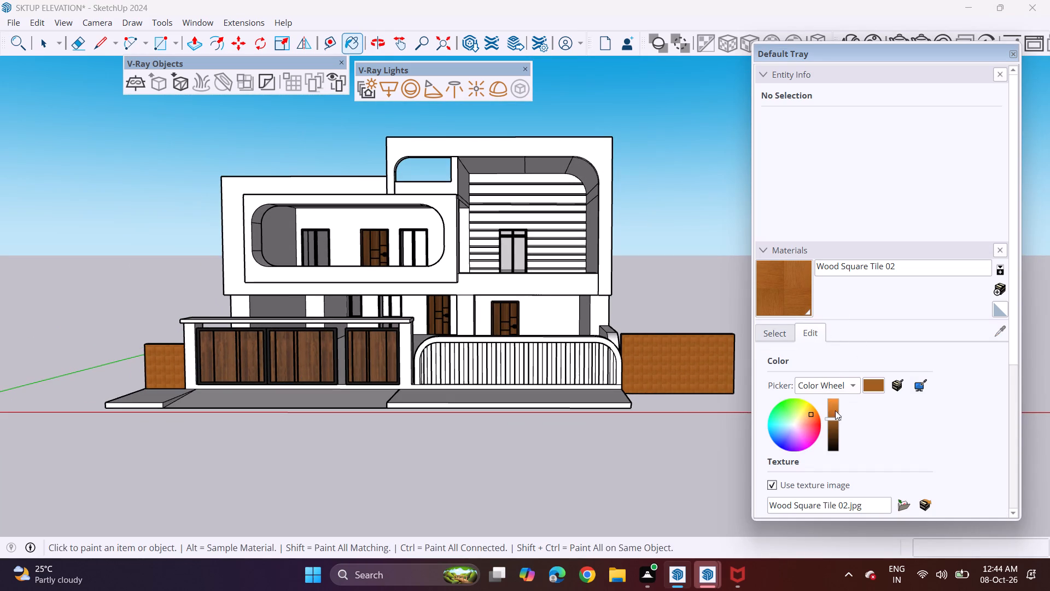
drag(831, 421, 831, 433)
click(831, 433)
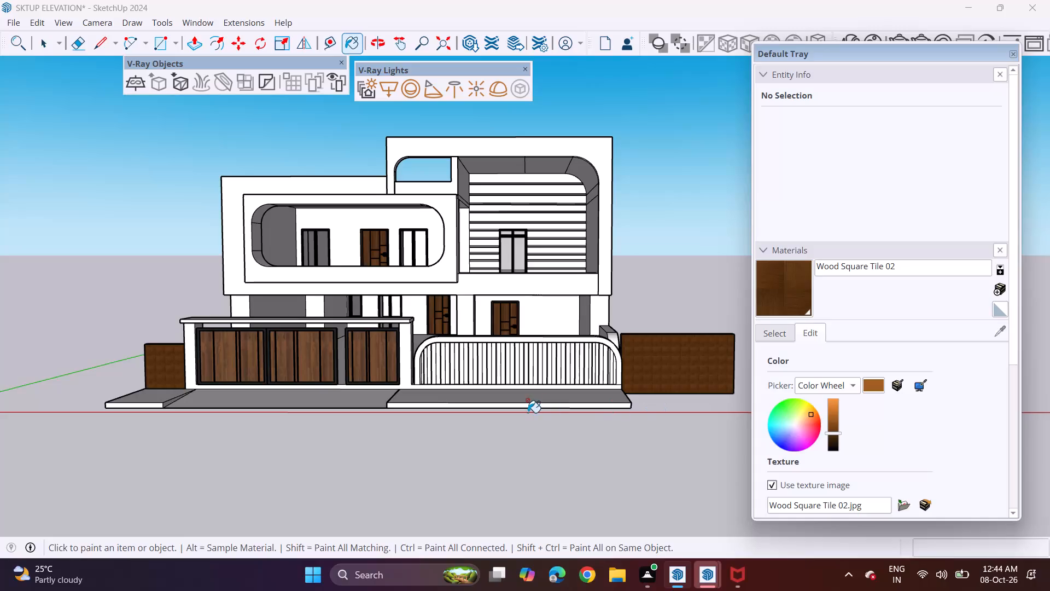
Paint alternate strips of the fluted wall with Wood Square Tile 02, starting from the end beside the side wall.
middle_drag(415, 408, 444, 372)
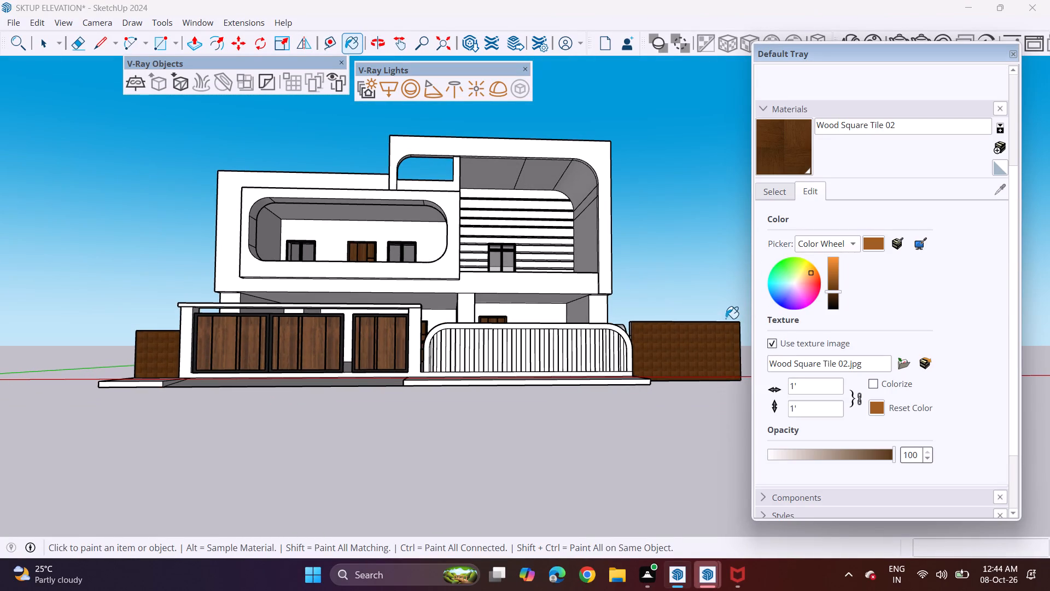
scroll(667, 335, up, 5)
scroll(615, 352, up, 4)
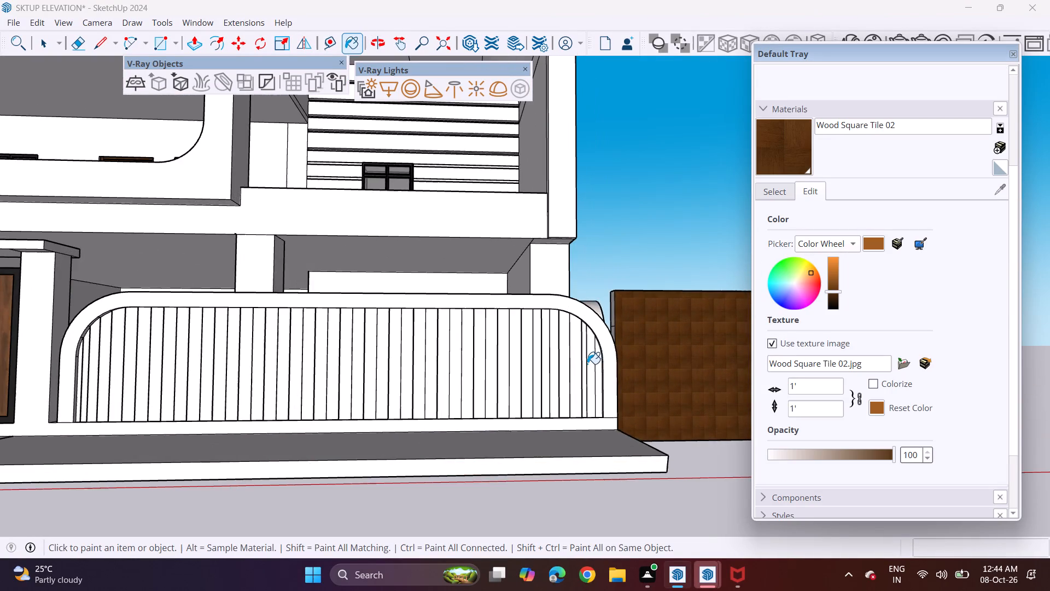
scroll(587, 364, up, 3)
click(592, 373)
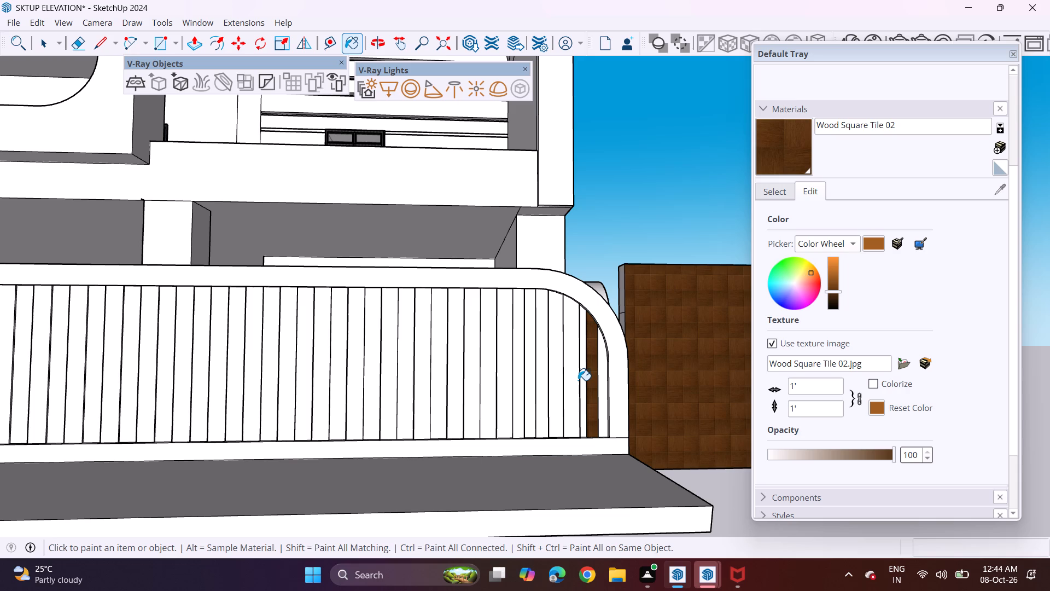
click(577, 382)
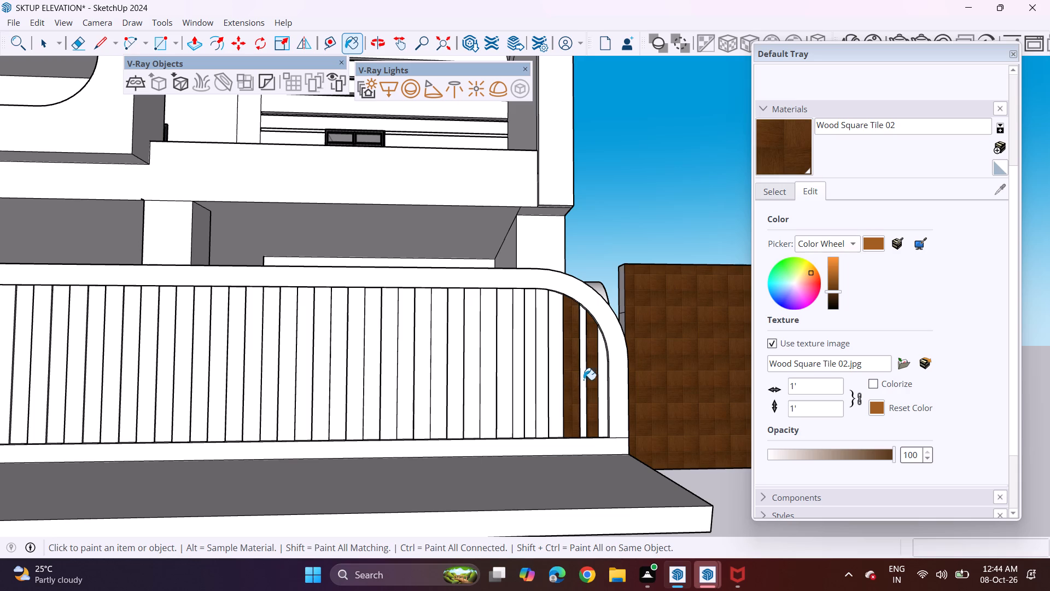
key(ctrl+z)
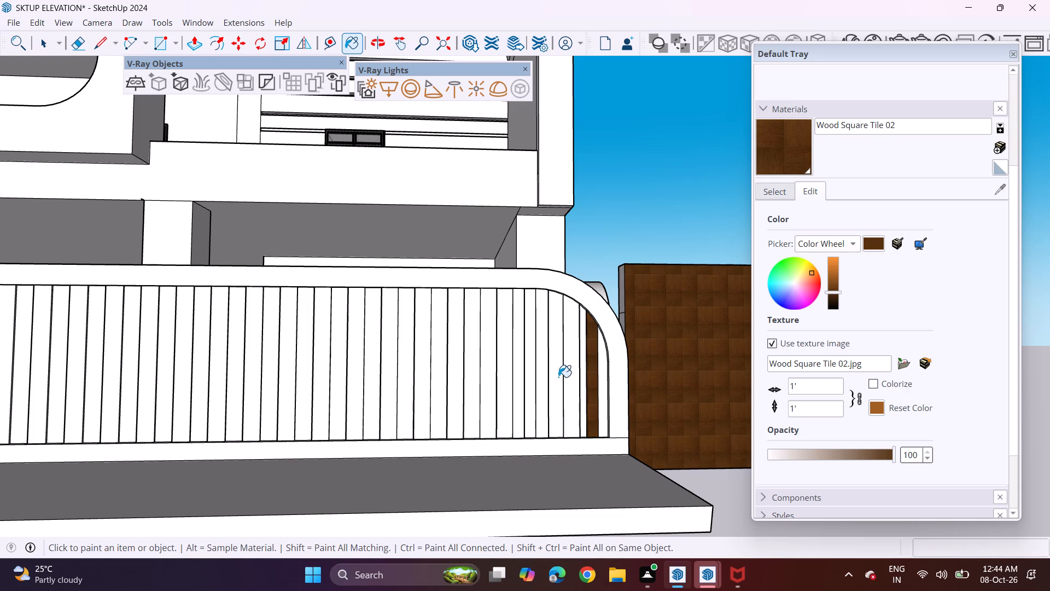
click(558, 377)
click(529, 378)
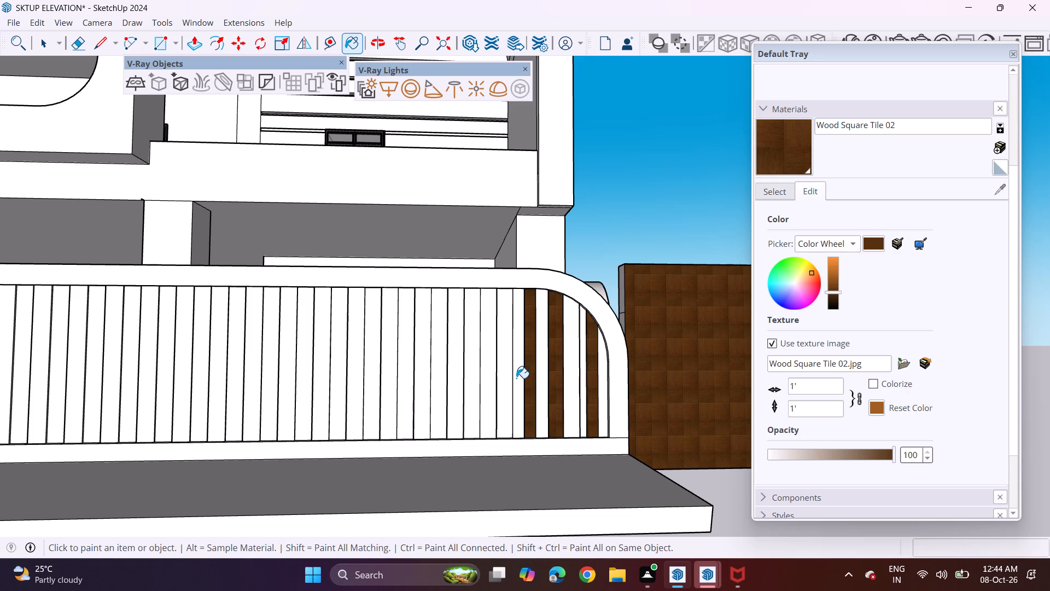
click(509, 380)
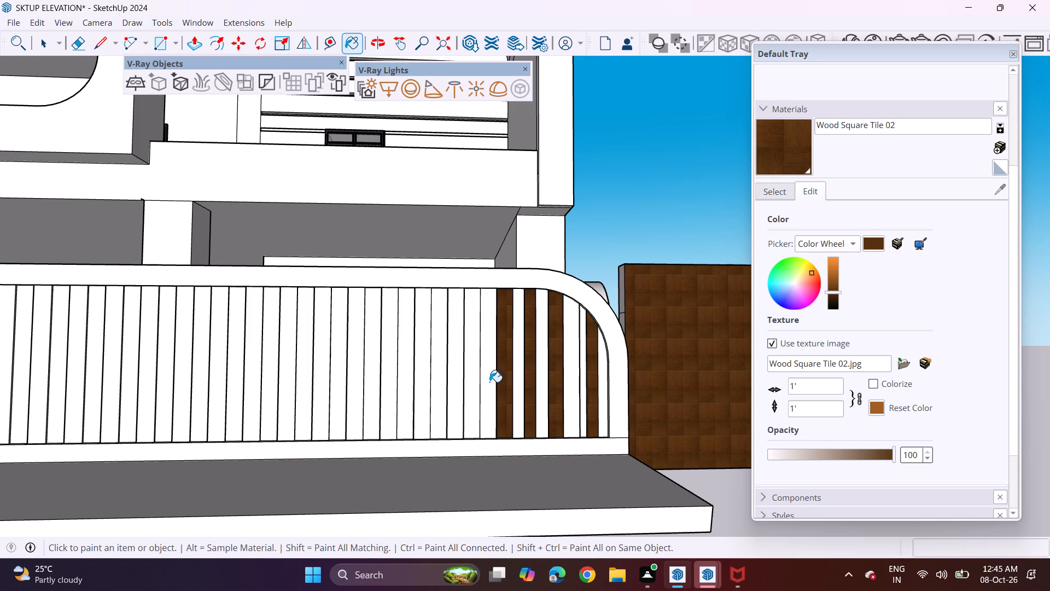
click(471, 386)
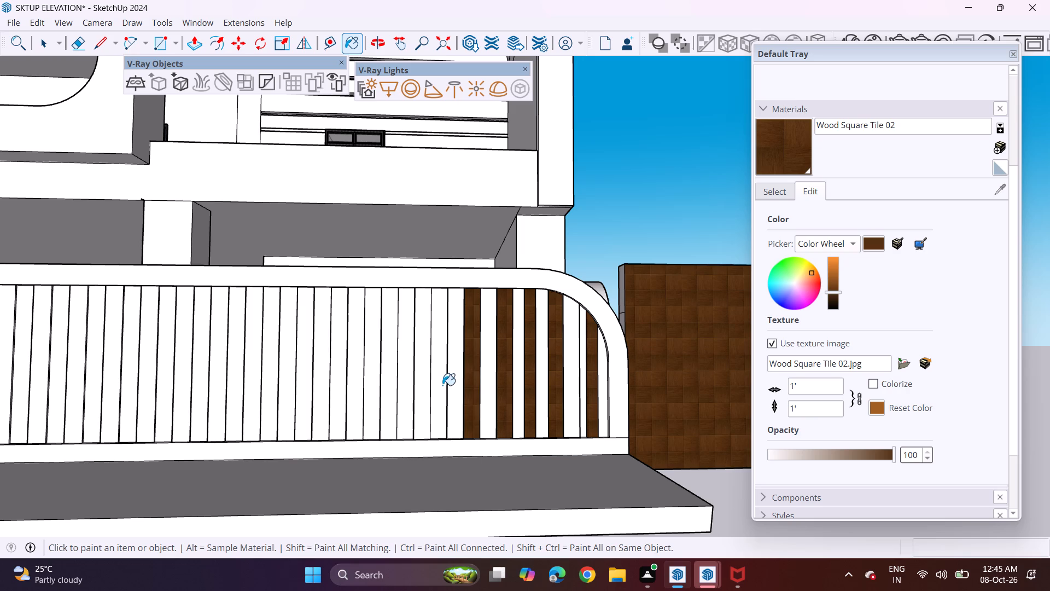
click(442, 385)
Paint the fluted wall's strips with Wood Square Tile 02, starting from the curved end beside the gate.
scroll(398, 390, down, 3)
shift+middle_drag(400, 389, 480, 410)
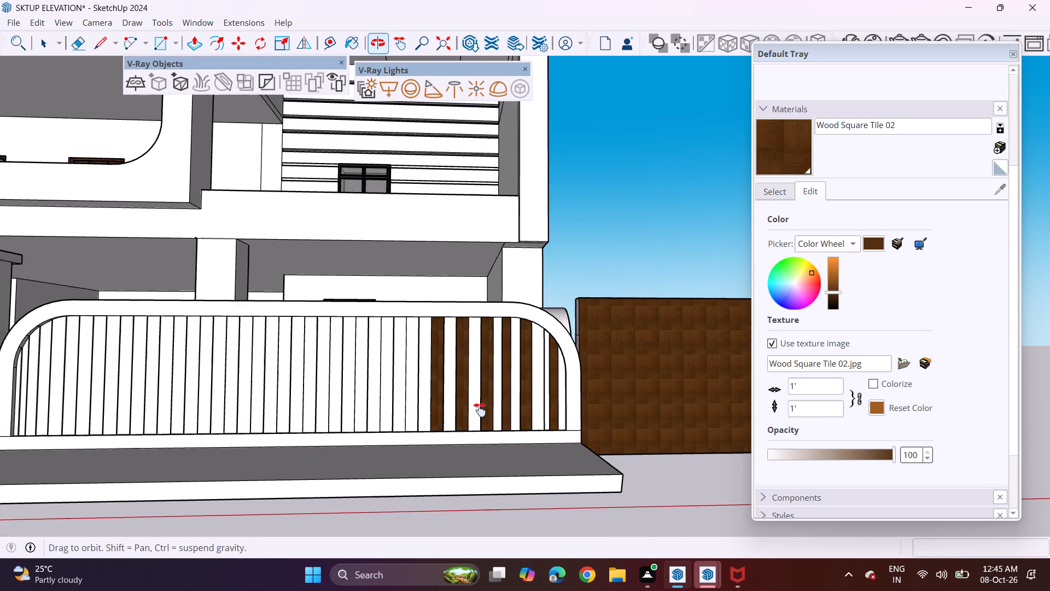
shift+middle_drag(480, 410, 532, 412)
click(147, 405)
click(152, 402)
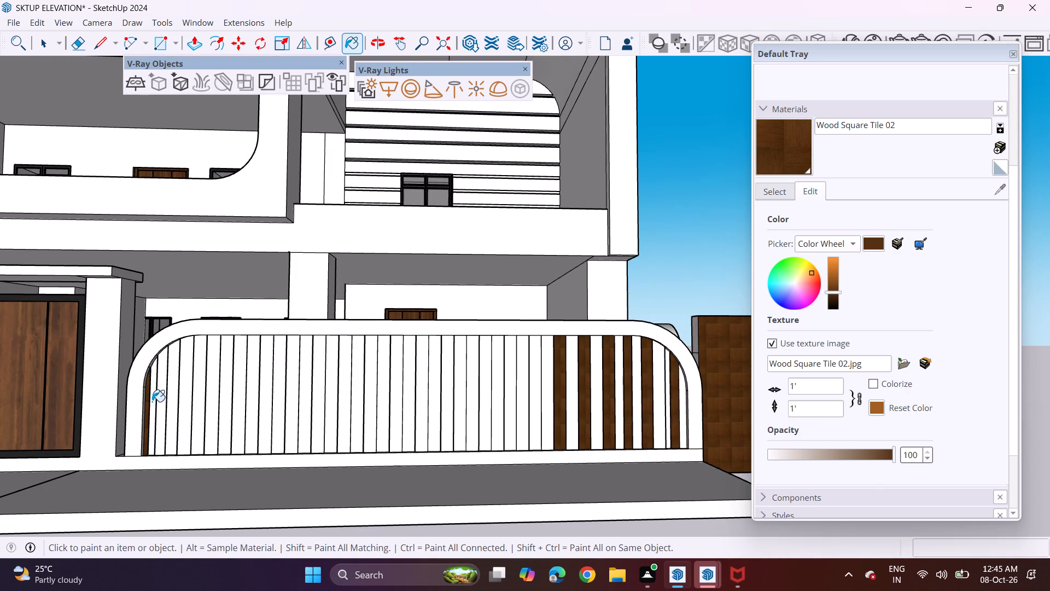
click(160, 396)
click(170, 393)
click(178, 391)
click(187, 389)
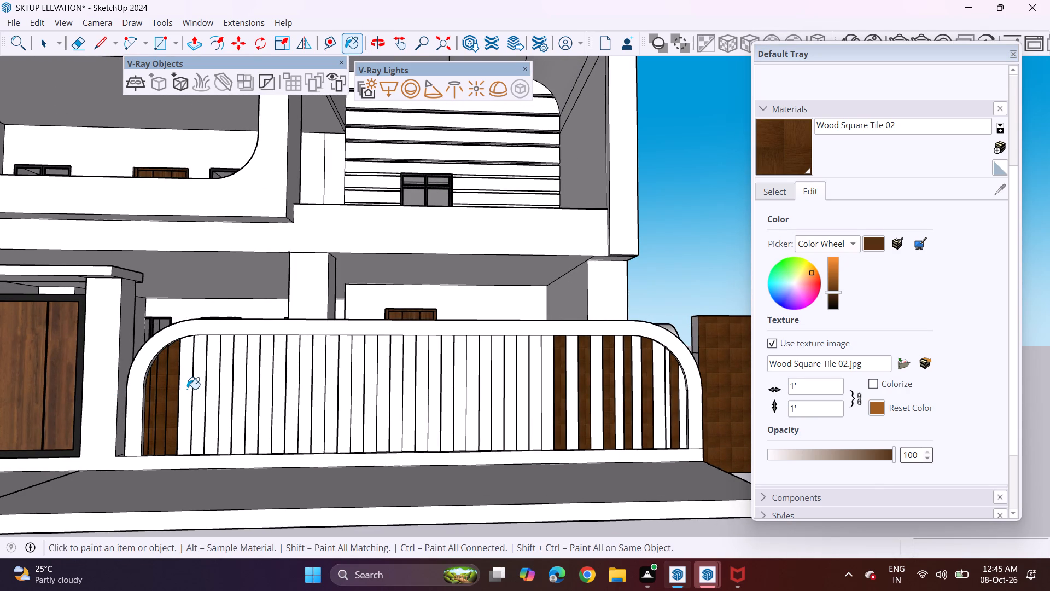
click(199, 389)
click(216, 387)
click(228, 387)
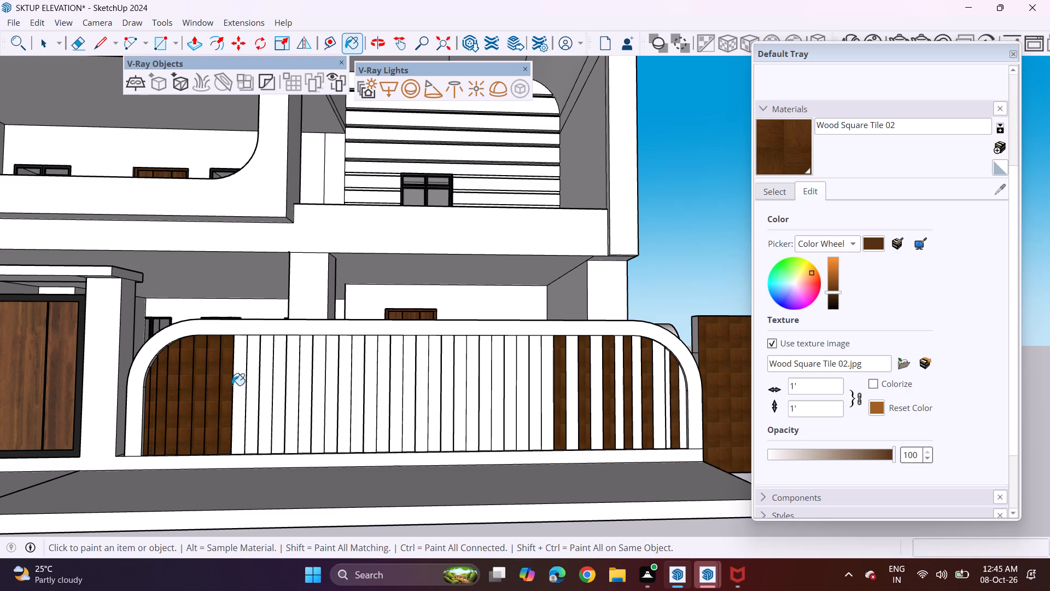
click(241, 385)
click(249, 384)
click(265, 384)
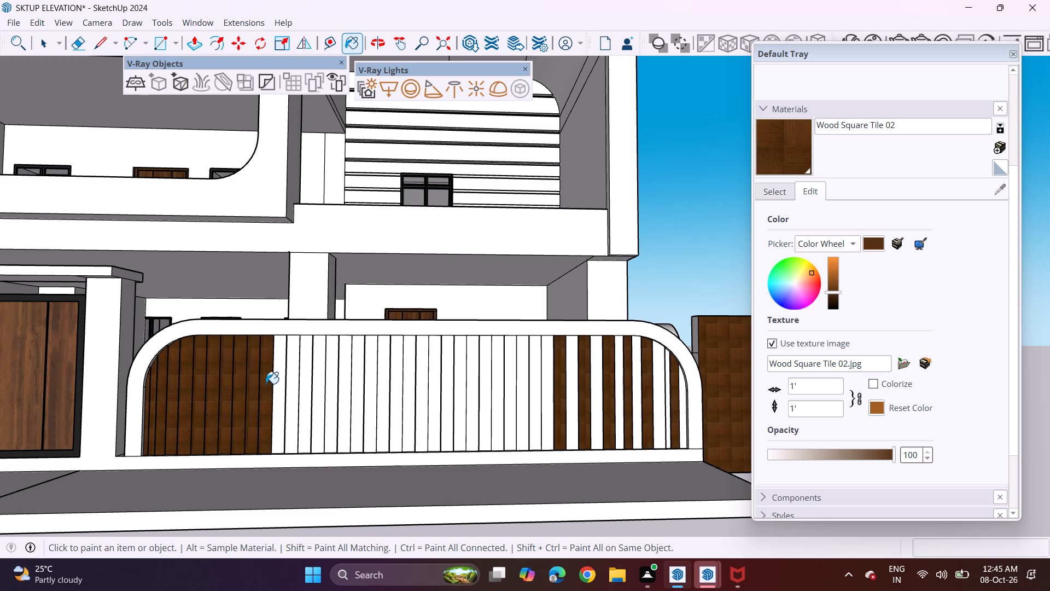
Continue painting the adjoining strips of the fluted wall with Wood Square Tile 02 up to past its middle.
click(278, 383)
click(295, 384)
click(304, 383)
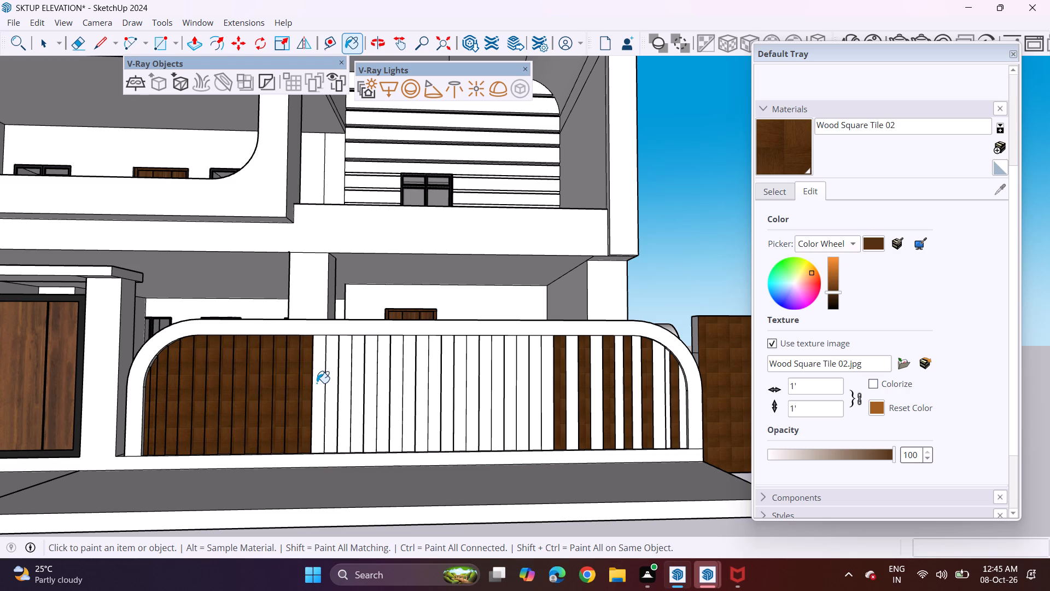
click(317, 383)
click(333, 383)
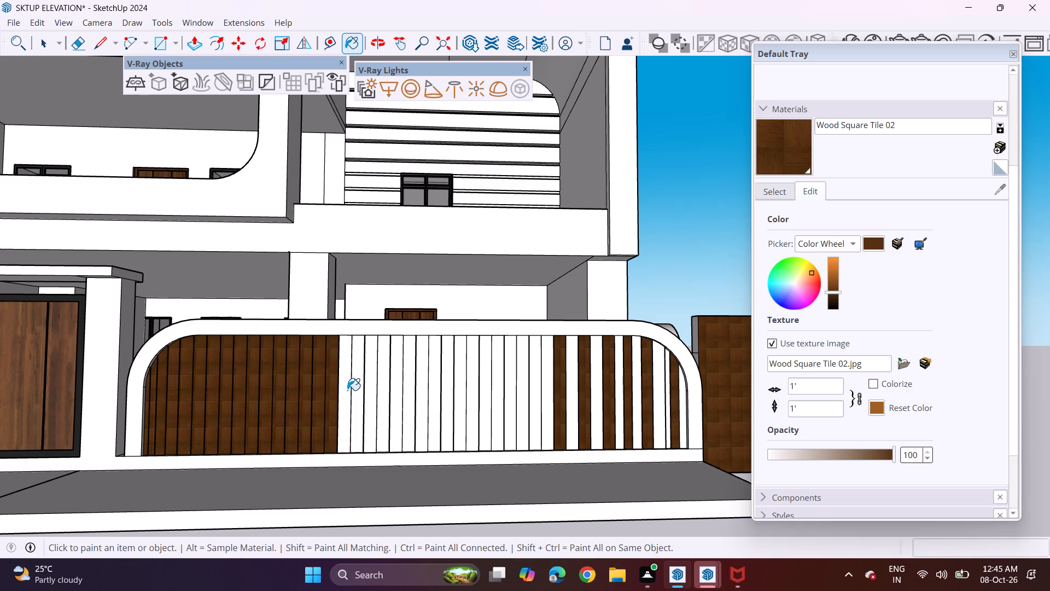
click(347, 390)
click(364, 384)
click(352, 387)
click(356, 388)
click(371, 388)
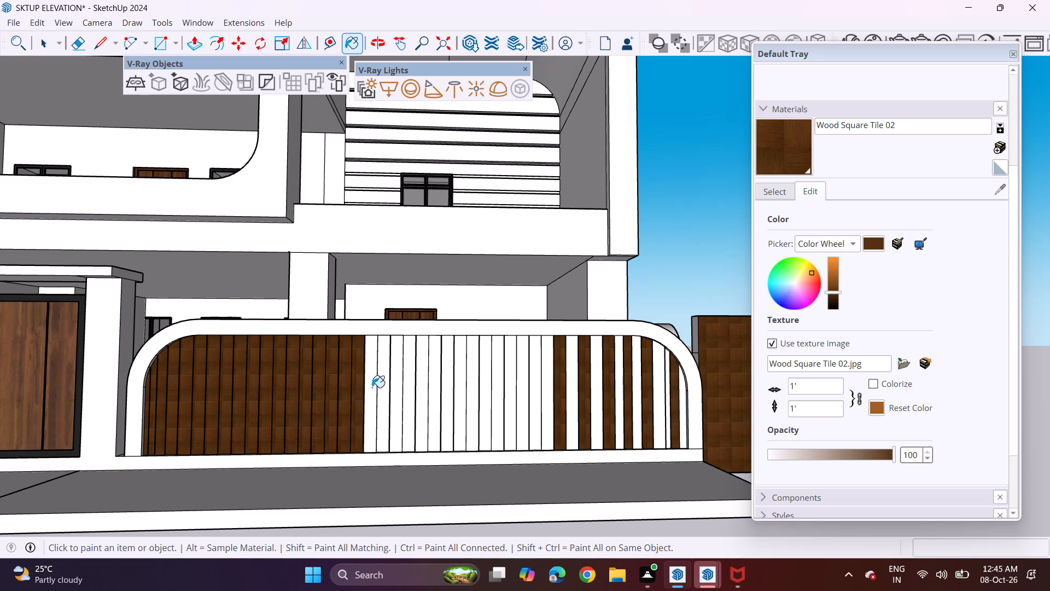
click(384, 385)
click(392, 385)
click(399, 384)
click(407, 386)
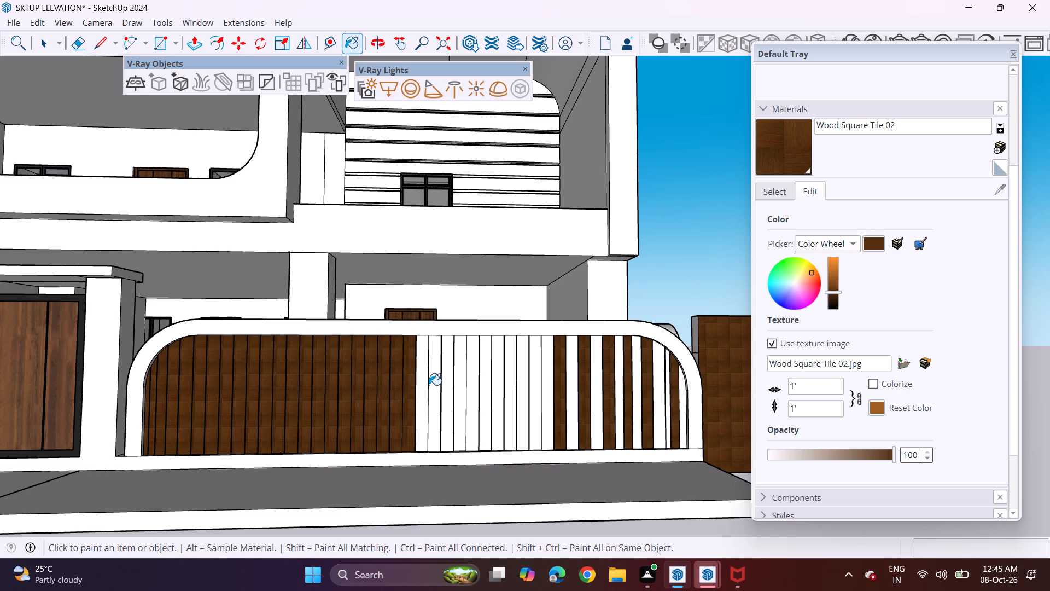
Paint the next fluted wall strips with Wood Square Tile 02 until they meet the alternately painted strips.
click(429, 385)
click(422, 390)
click(430, 386)
click(435, 384)
drag(450, 381, 456, 379)
click(460, 378)
click(477, 379)
drag(474, 381, 483, 381)
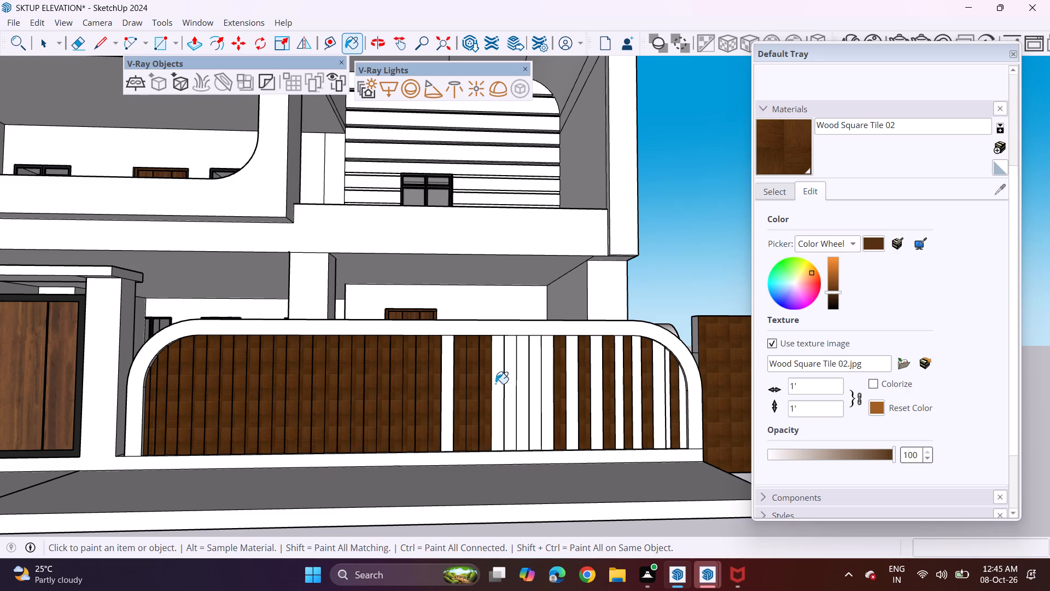
click(497, 384)
click(513, 384)
click(520, 383)
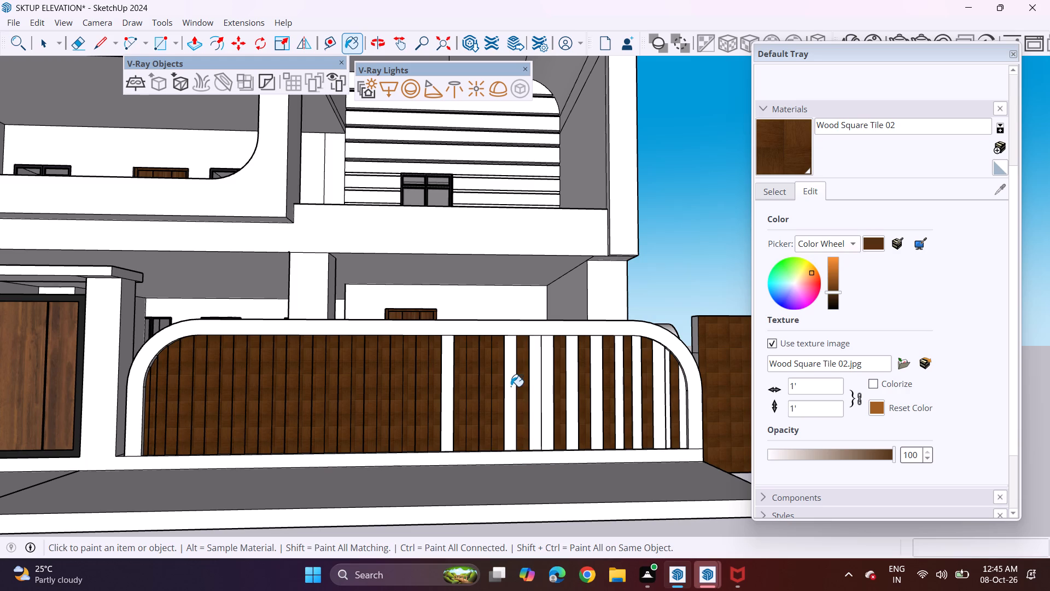
click(511, 386)
click(535, 391)
click(545, 390)
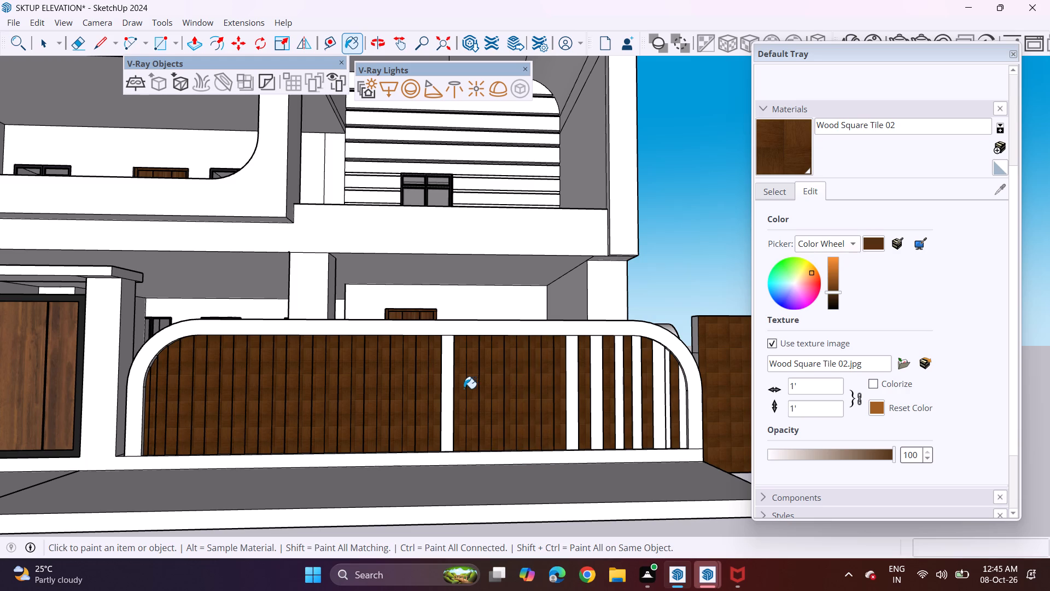
Fill the skipped strip and the white strips between the alternately painted ones with Wood Square Tile 02.
click(449, 391)
click(572, 409)
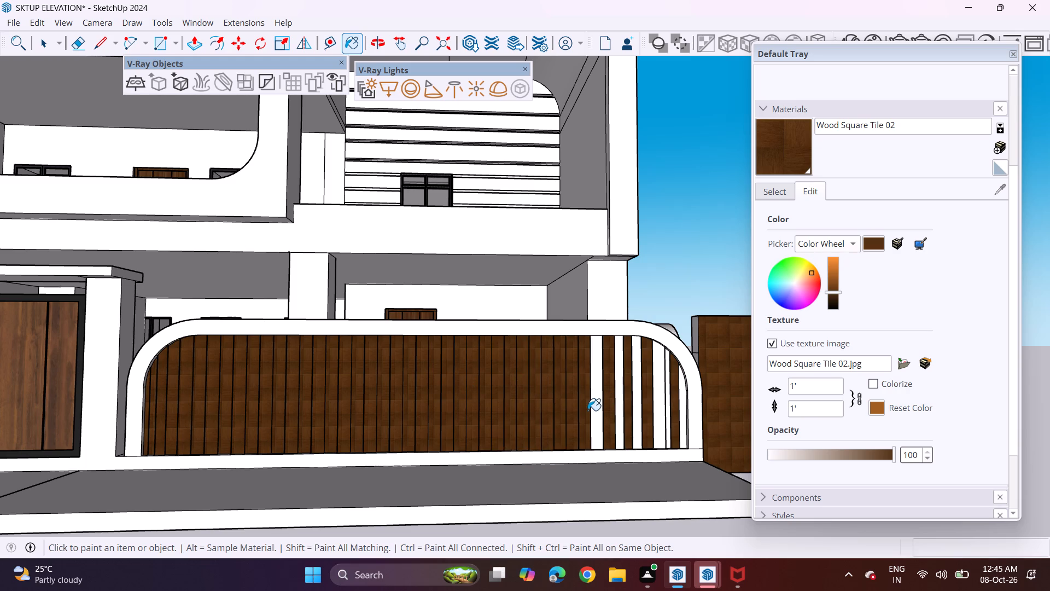
click(593, 408)
click(619, 409)
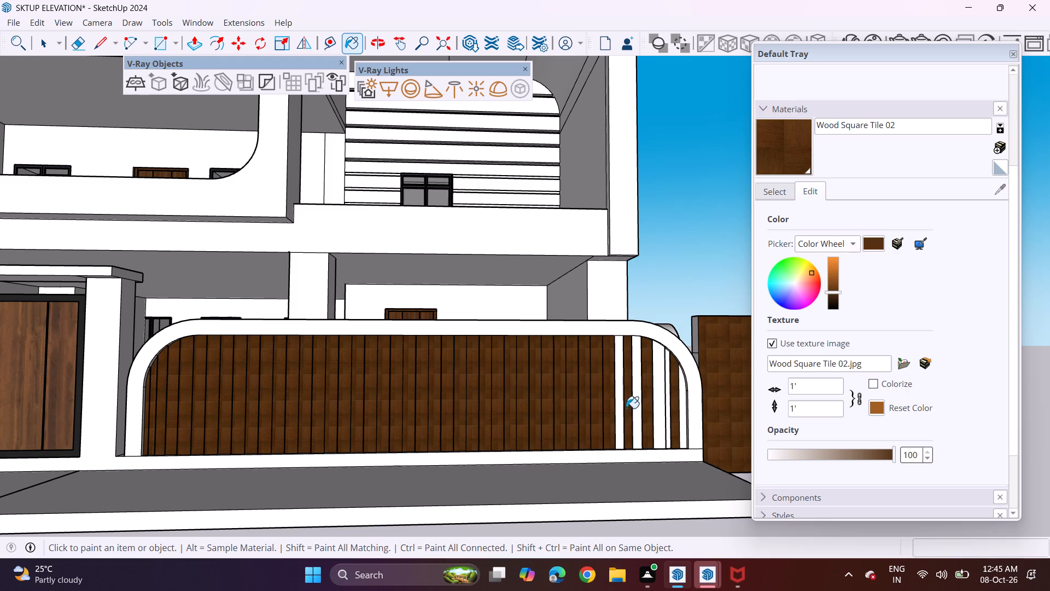
click(634, 408)
click(660, 406)
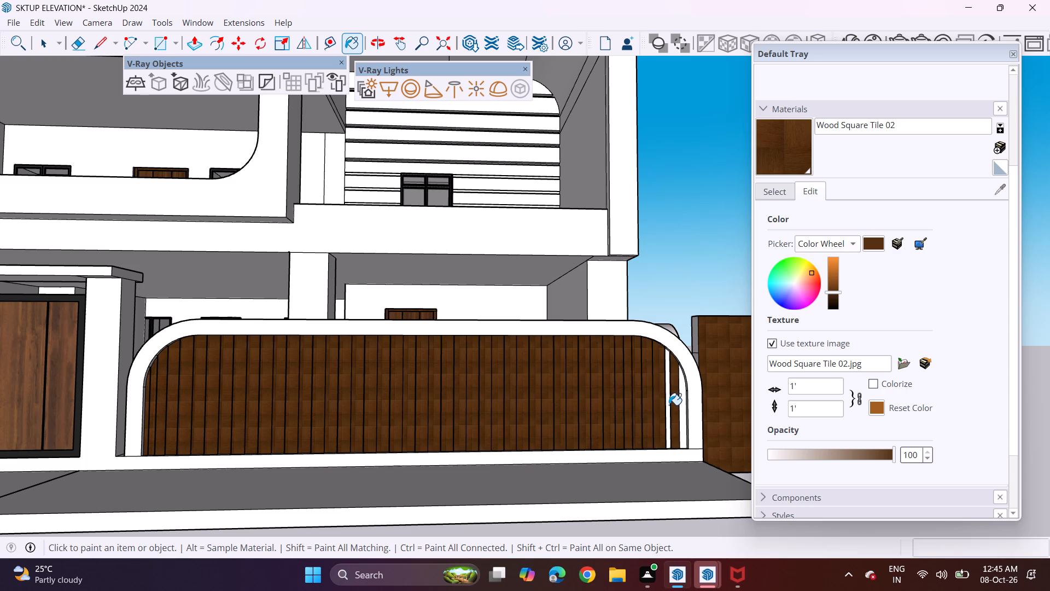
click(669, 405)
click(685, 408)
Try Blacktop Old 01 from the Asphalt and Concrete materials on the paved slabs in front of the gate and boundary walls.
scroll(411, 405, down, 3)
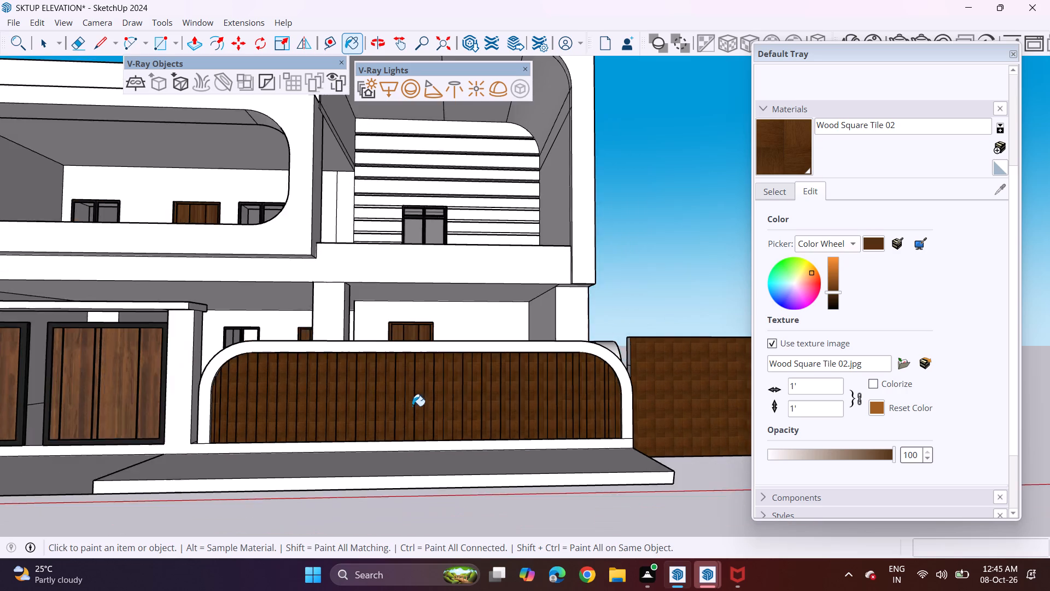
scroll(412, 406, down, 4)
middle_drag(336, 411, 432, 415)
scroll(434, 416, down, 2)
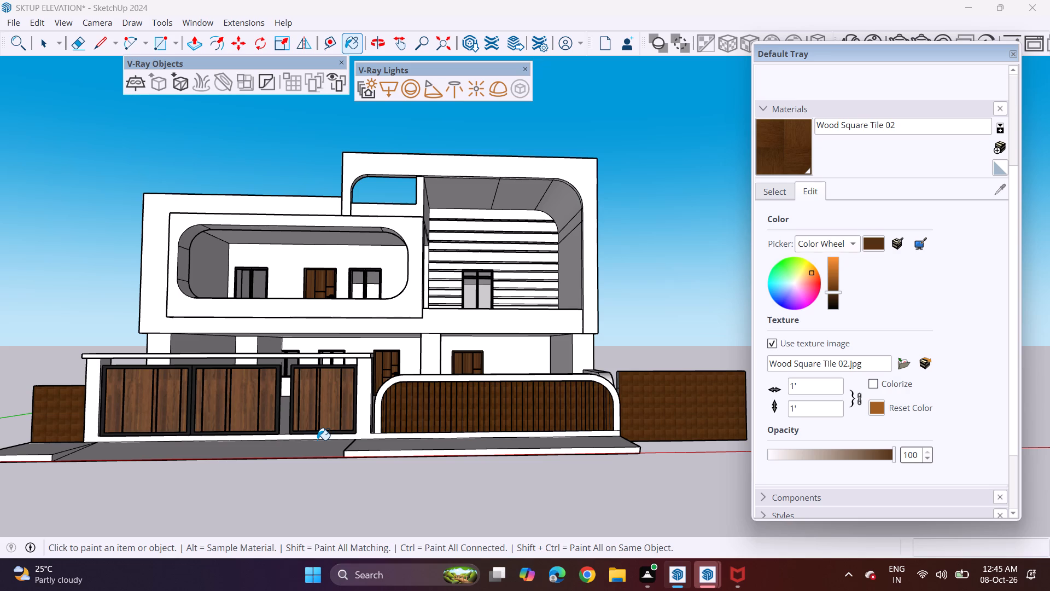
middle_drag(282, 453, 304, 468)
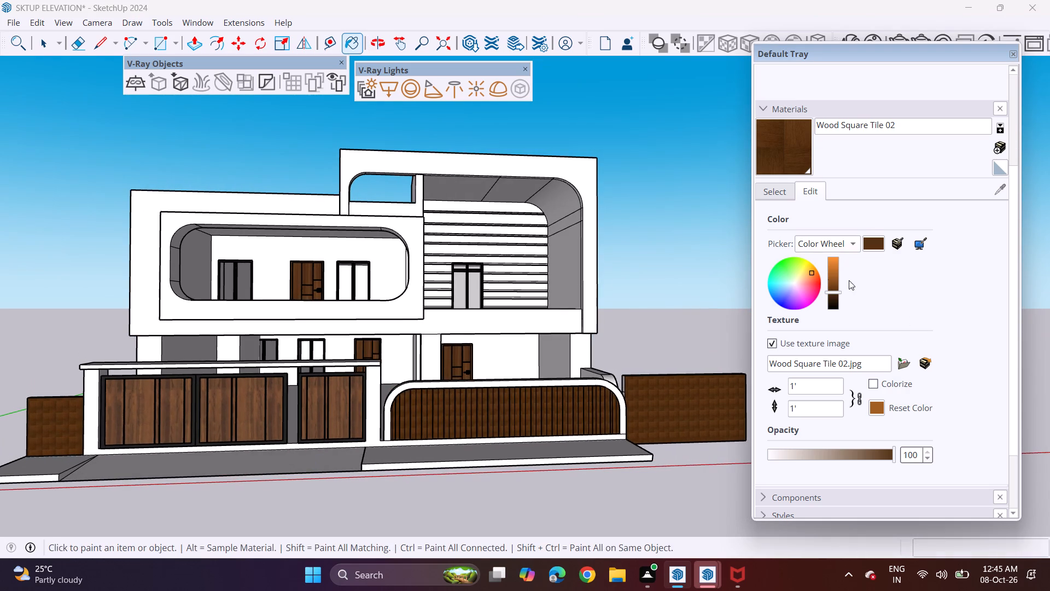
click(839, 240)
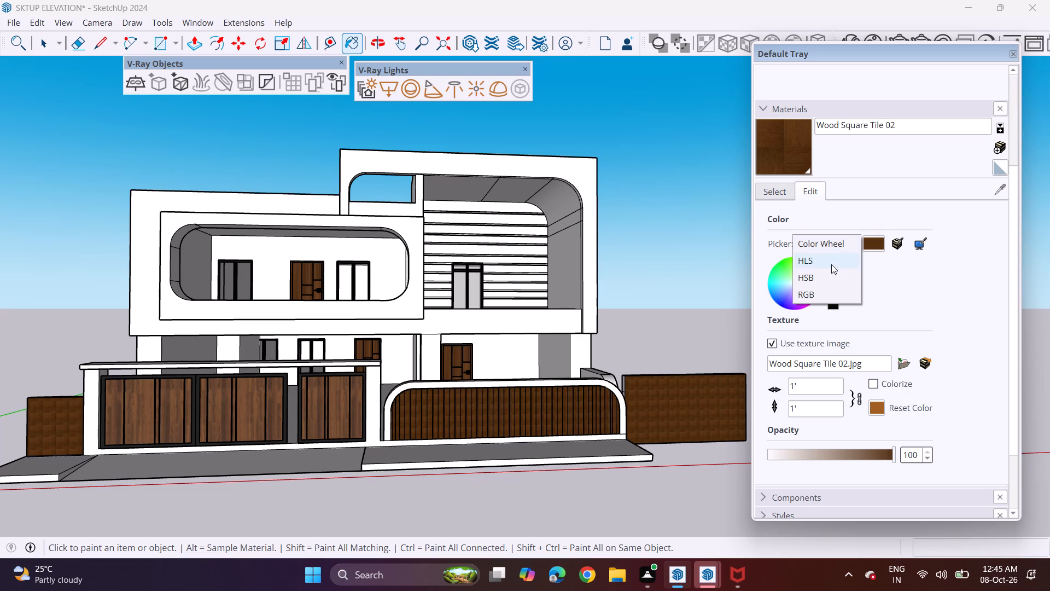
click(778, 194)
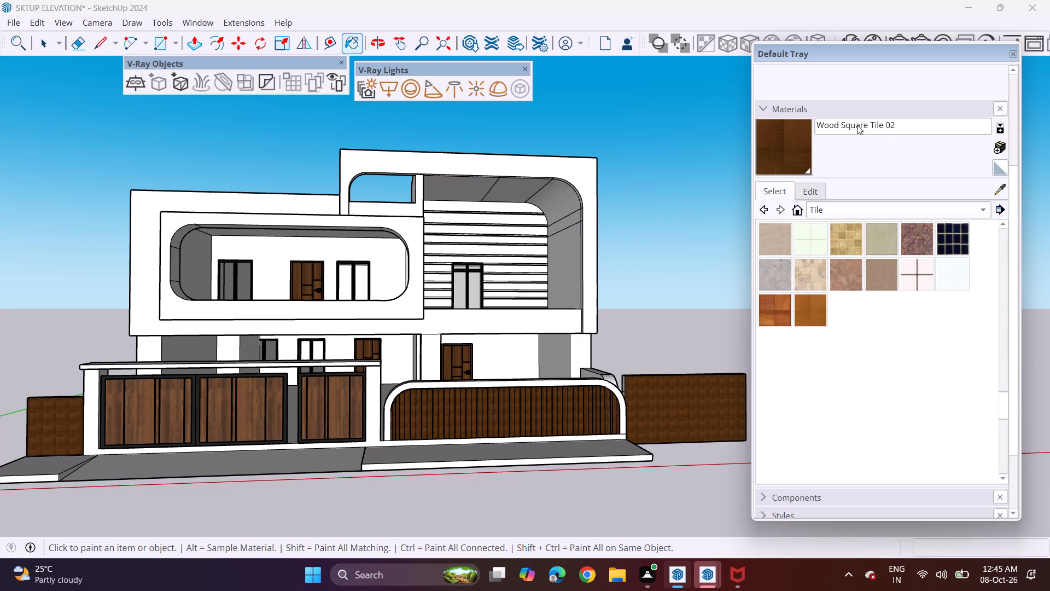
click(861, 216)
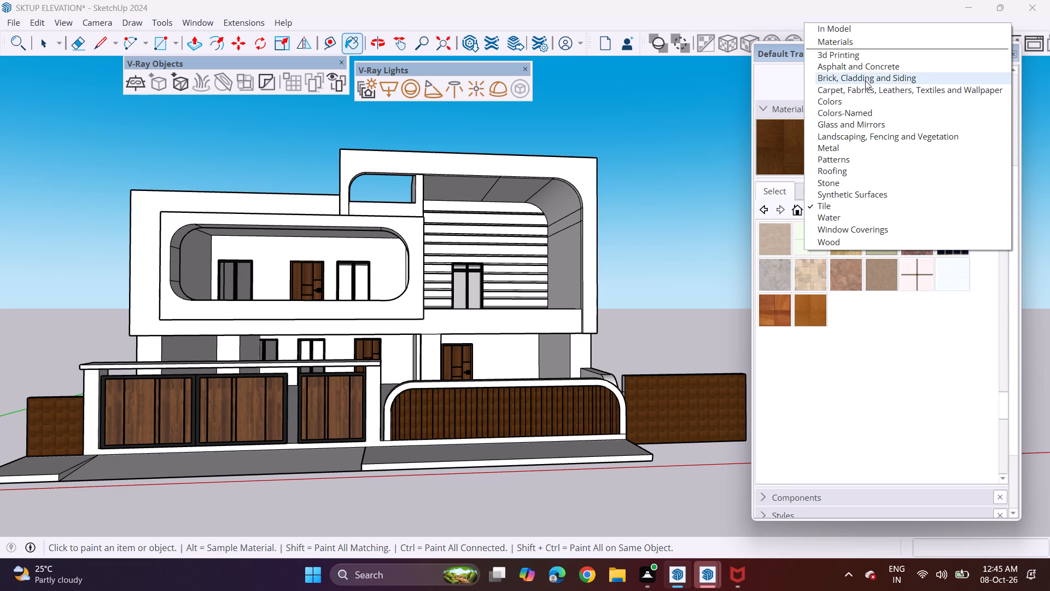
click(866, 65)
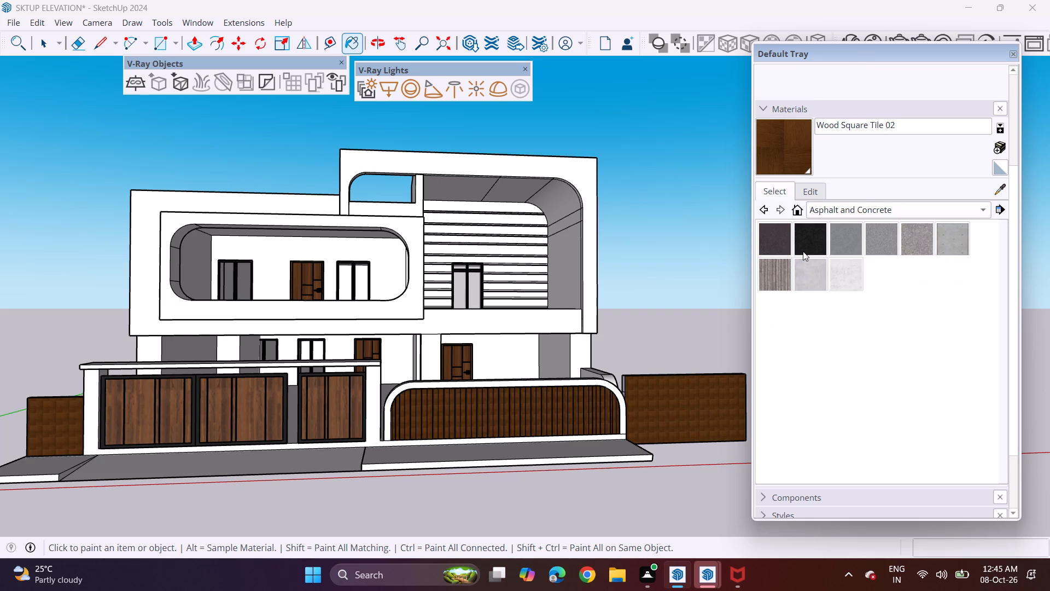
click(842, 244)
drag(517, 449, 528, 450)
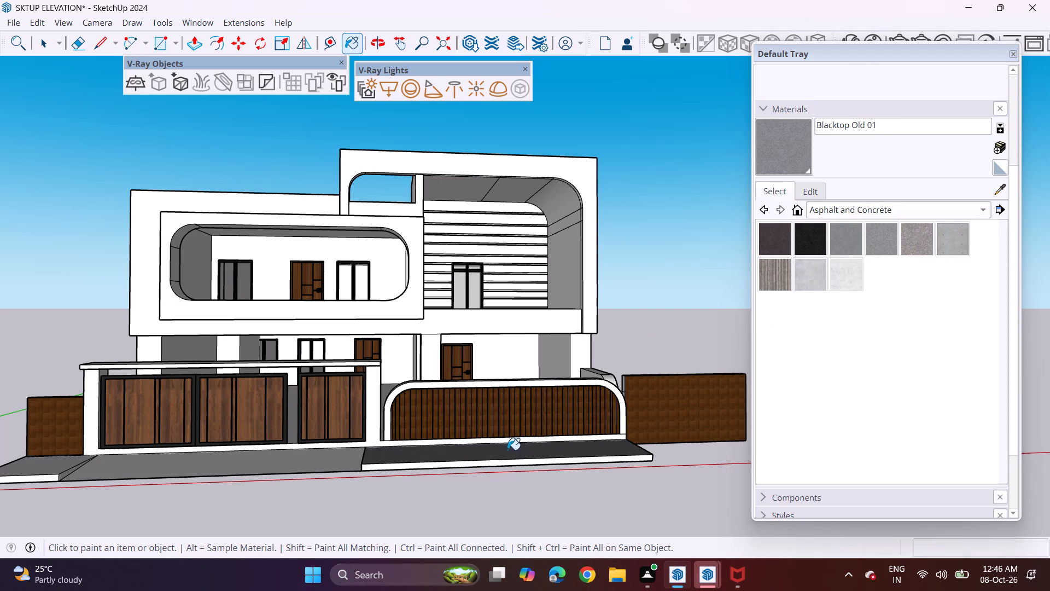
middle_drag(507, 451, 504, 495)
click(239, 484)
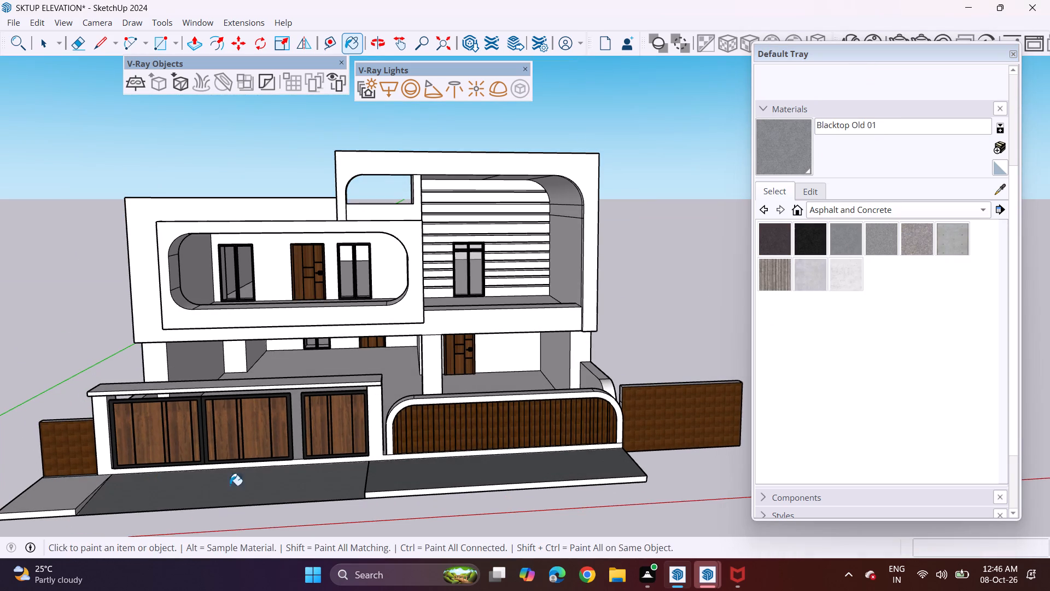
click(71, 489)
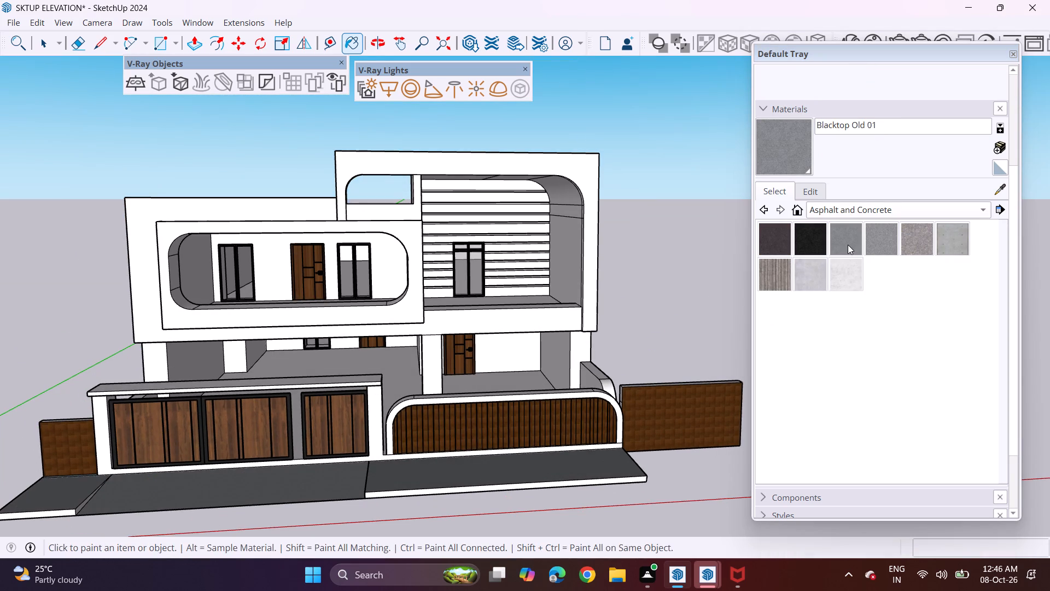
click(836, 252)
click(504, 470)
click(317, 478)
Paint the three front slabs and the courtyard floor behind the gate with Blacktop Old 02 from the Asphalt and Concrete materials.
click(886, 244)
click(510, 475)
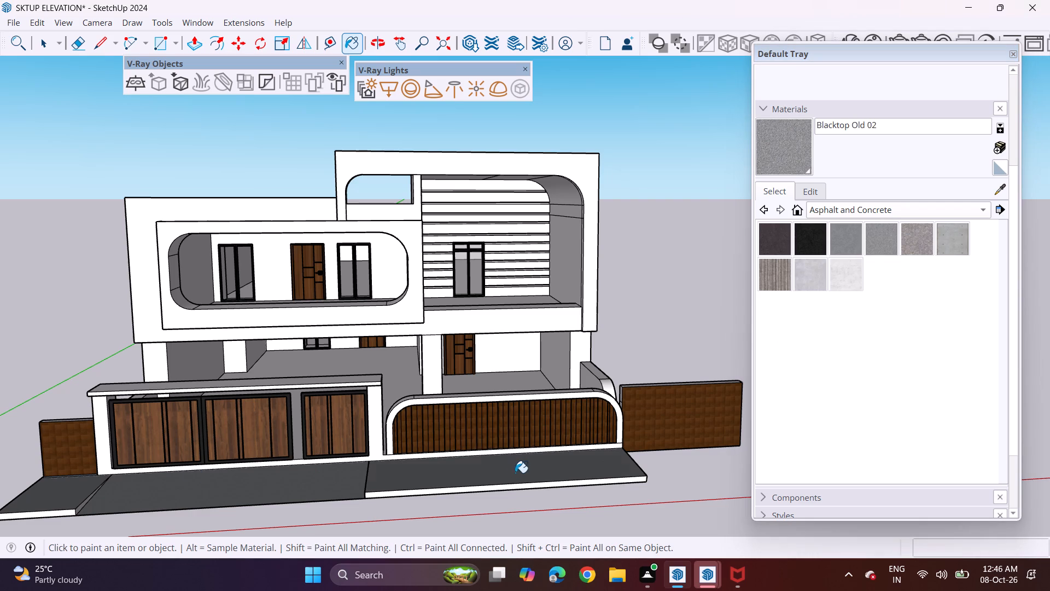
click(297, 482)
click(58, 491)
click(396, 384)
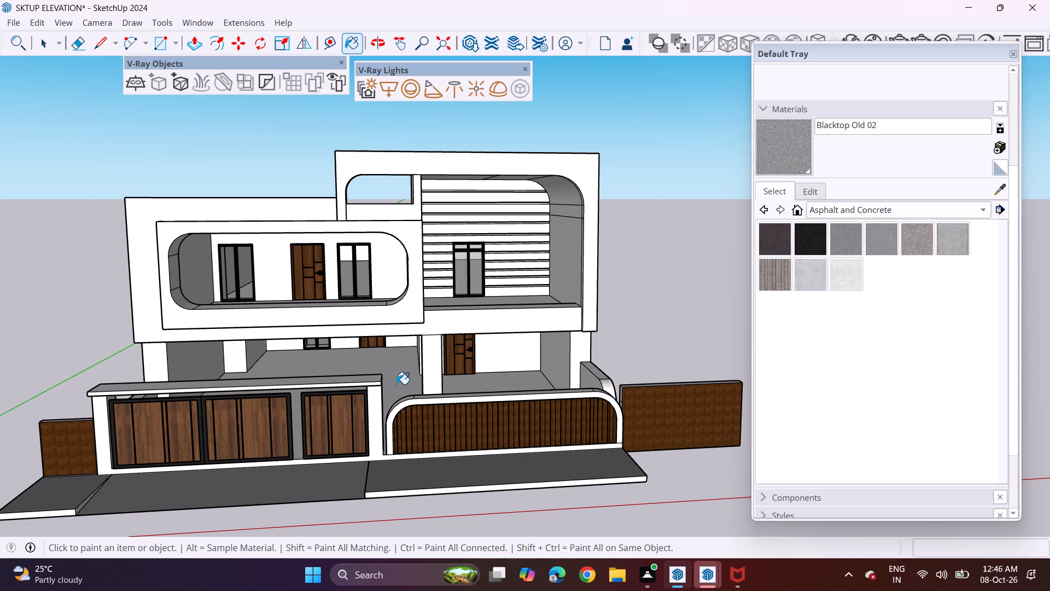
Examine the painted house elevation from both sides and from the front.
middle_drag(400, 469, 399, 414)
scroll(387, 417, down, 2)
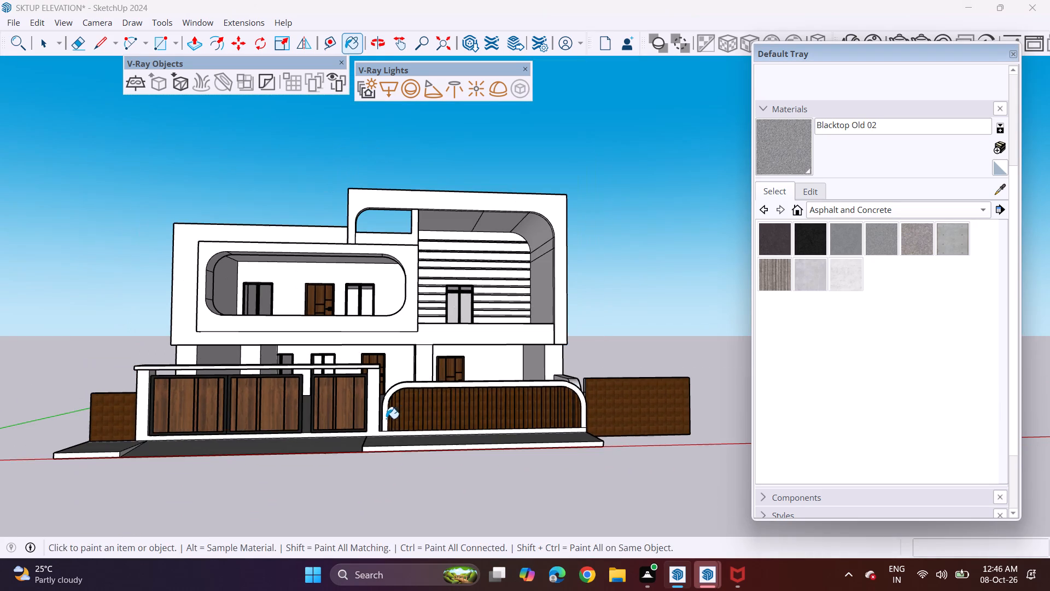
middle_drag(295, 494, 61, 463)
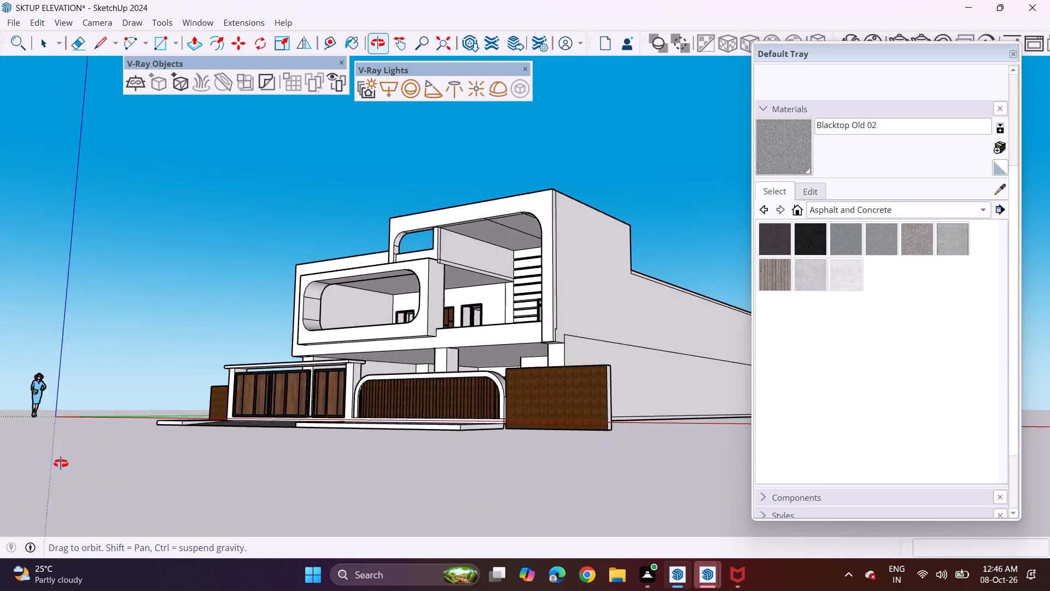
middle_drag(61, 463, 469, 494)
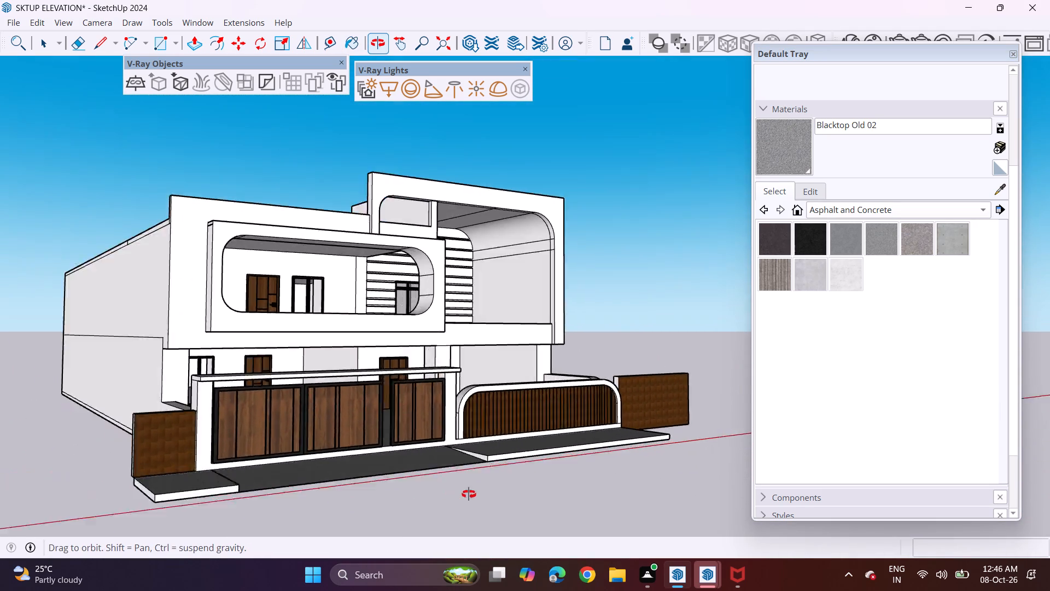
middle_drag(469, 494, 401, 501)
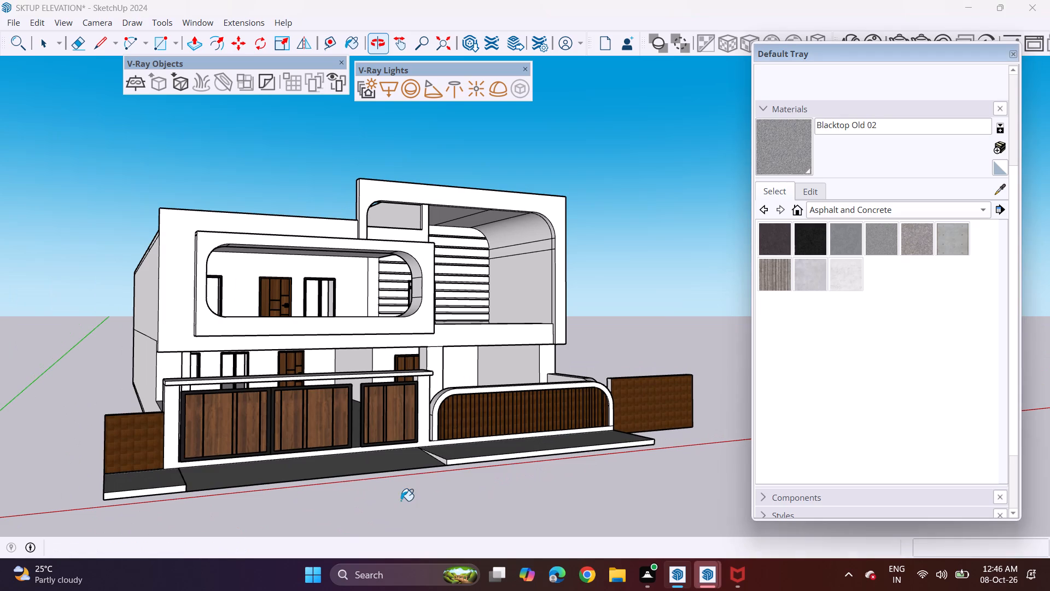
middle_drag(332, 448, 191, 436)
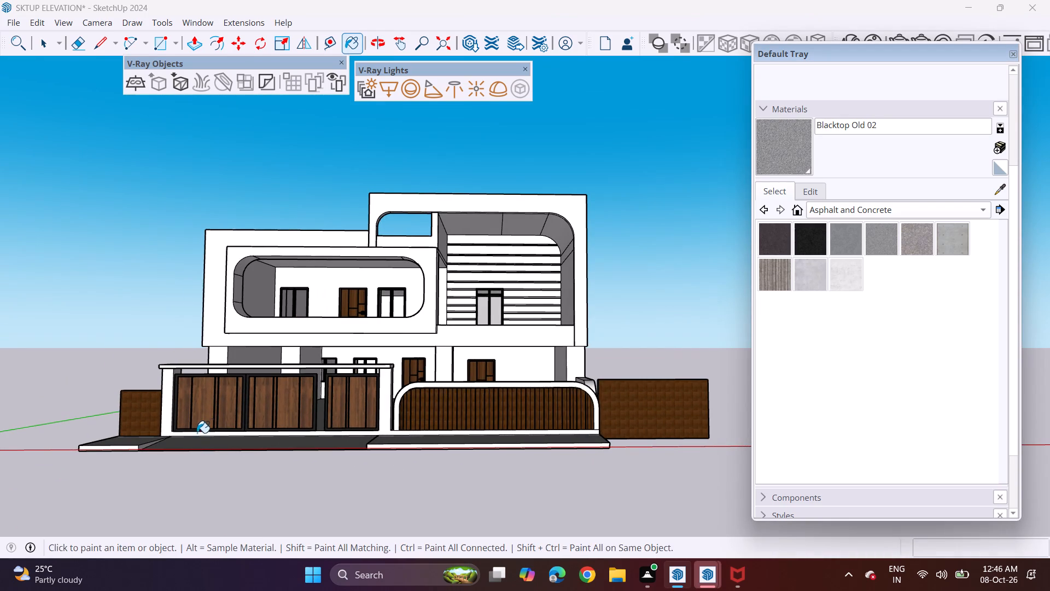
middle_drag(221, 263, 241, 310)
Import the Ver+Glass+Railing model from the Downloads folder and place it on the open ground beside the house.
click(8, 25)
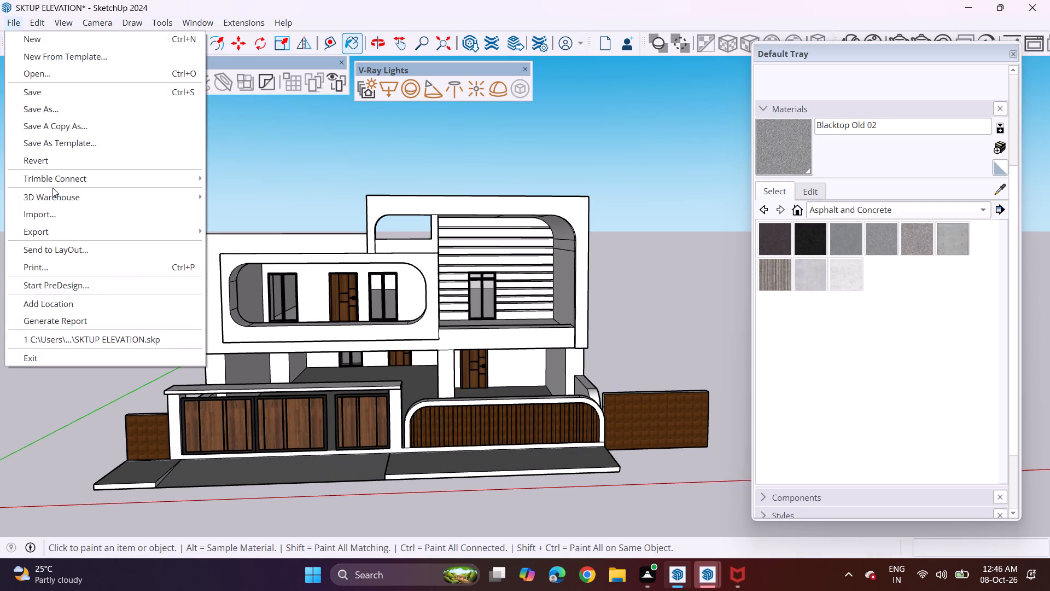
click(48, 213)
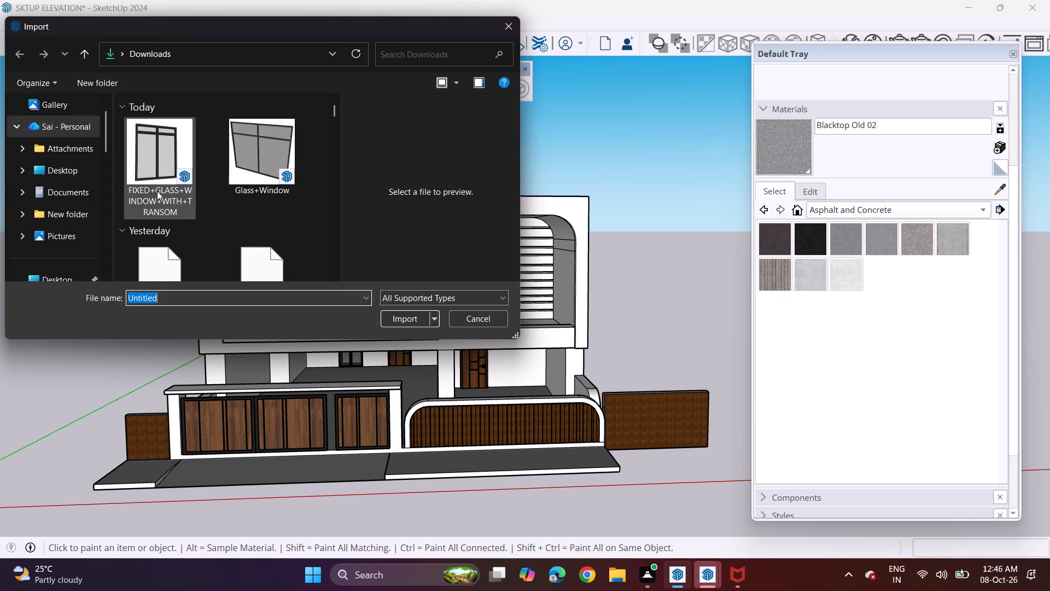
scroll(173, 192, down, 5)
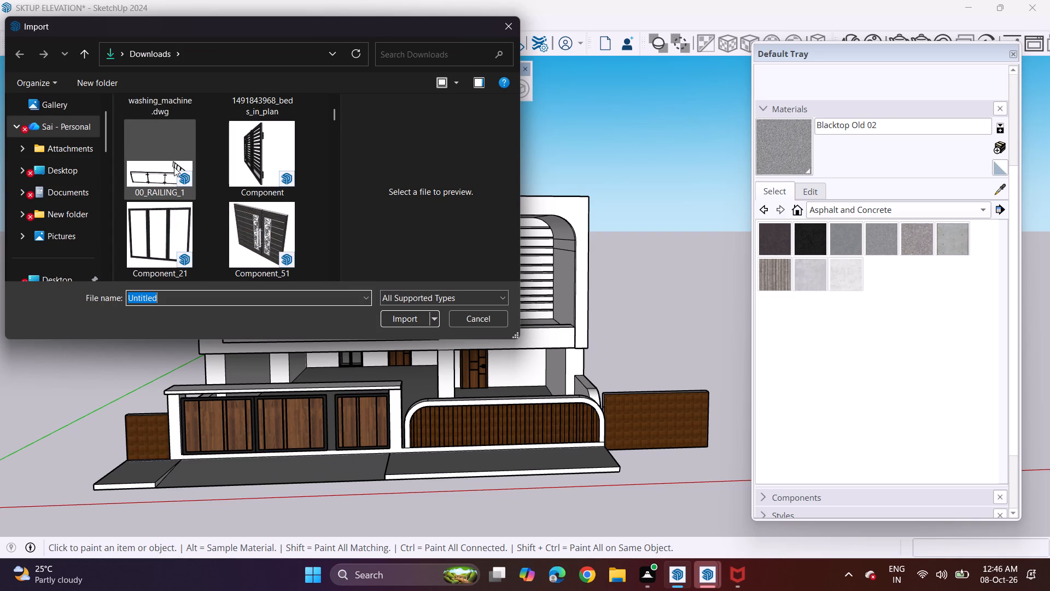
scroll(170, 172, down, 2)
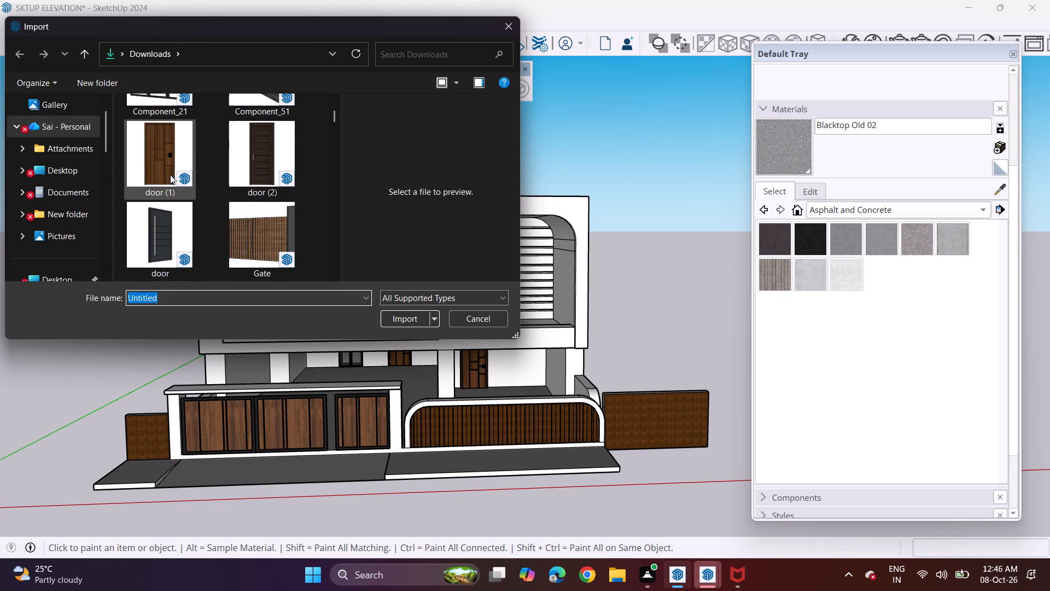
scroll(170, 175, up, 3)
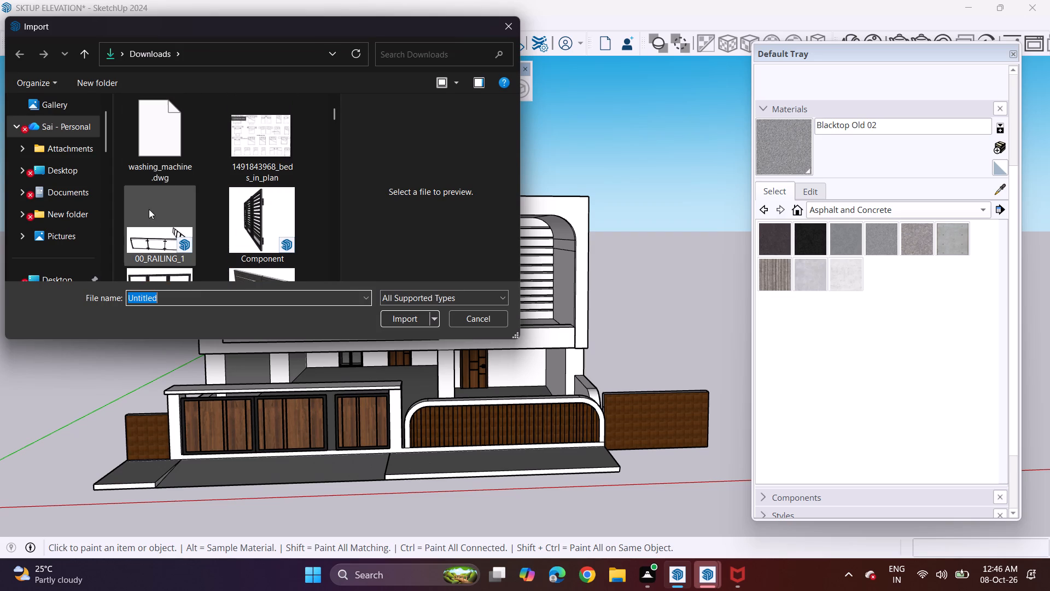
scroll(176, 221, up, 2)
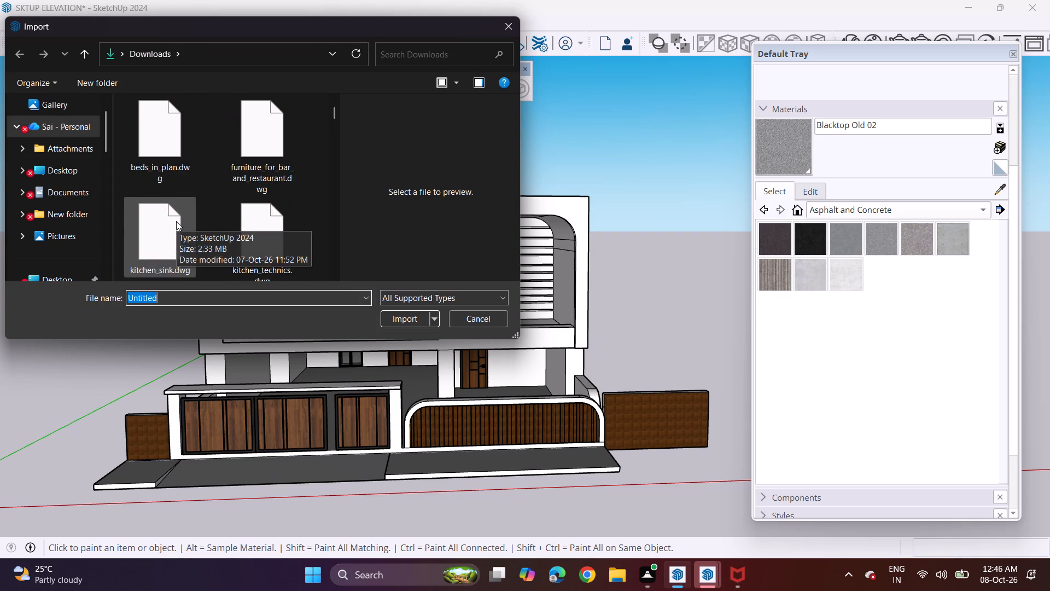
scroll(176, 221, down, 11)
scroll(180, 225, up, 2)
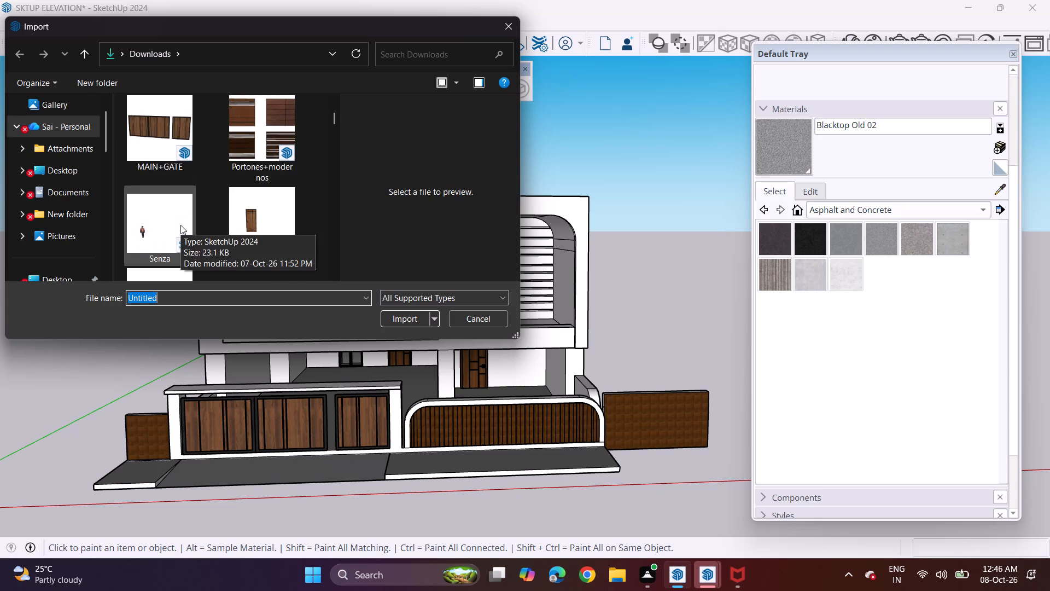
scroll(180, 225, down, 1)
click(178, 220)
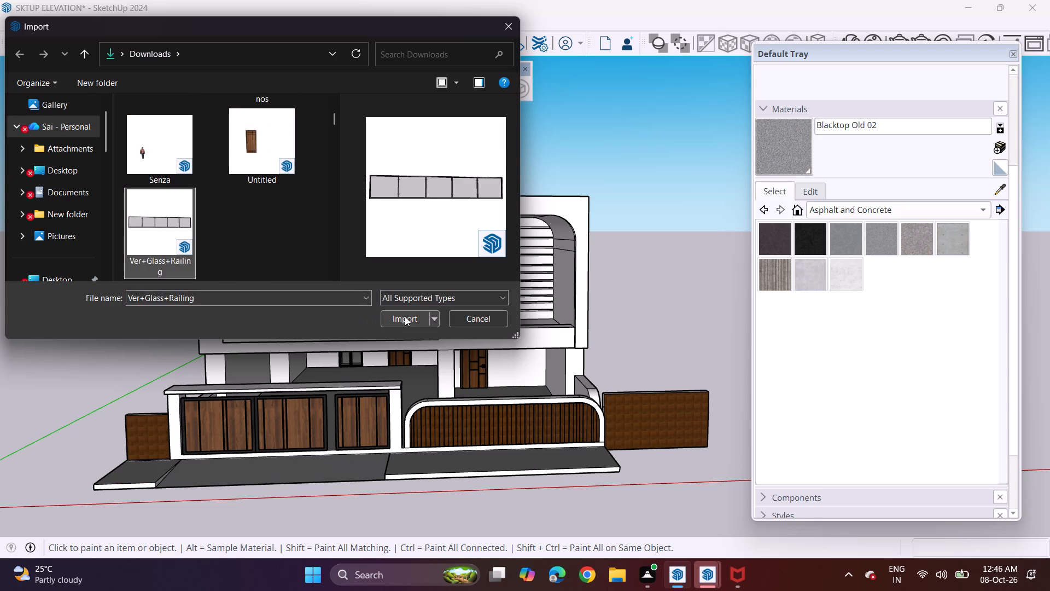
click(405, 316)
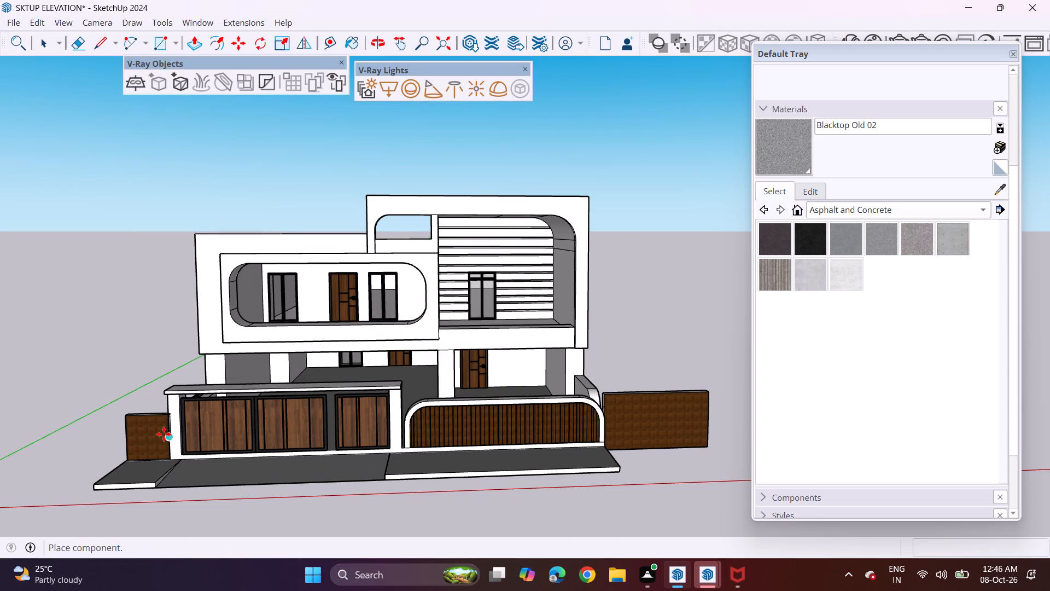
click(86, 375)
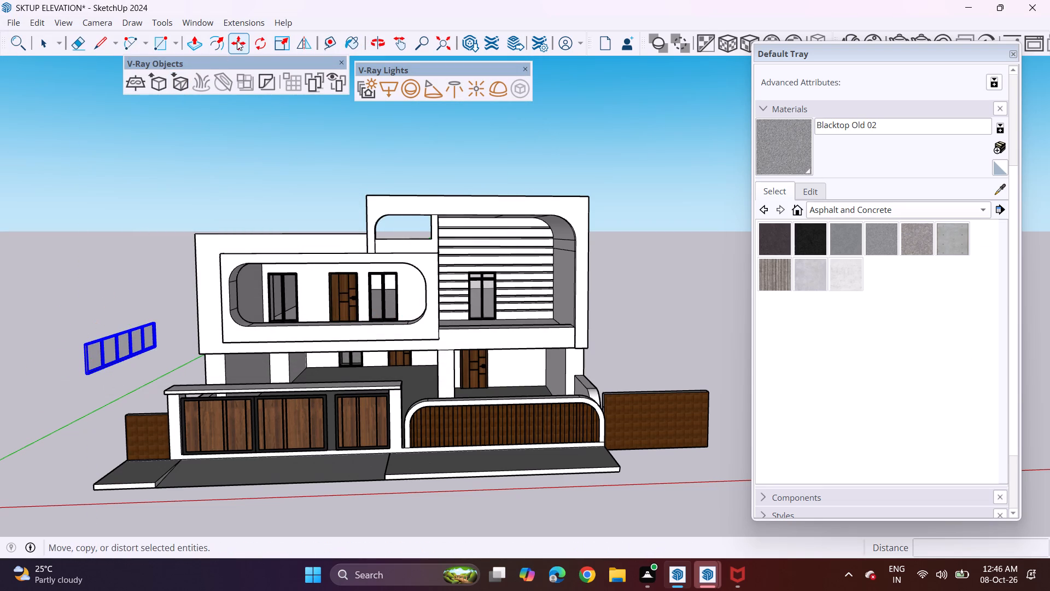
Rotate the imported glass railing about the vertical axis until it runs parallel to the house's front elevation.
click(252, 41)
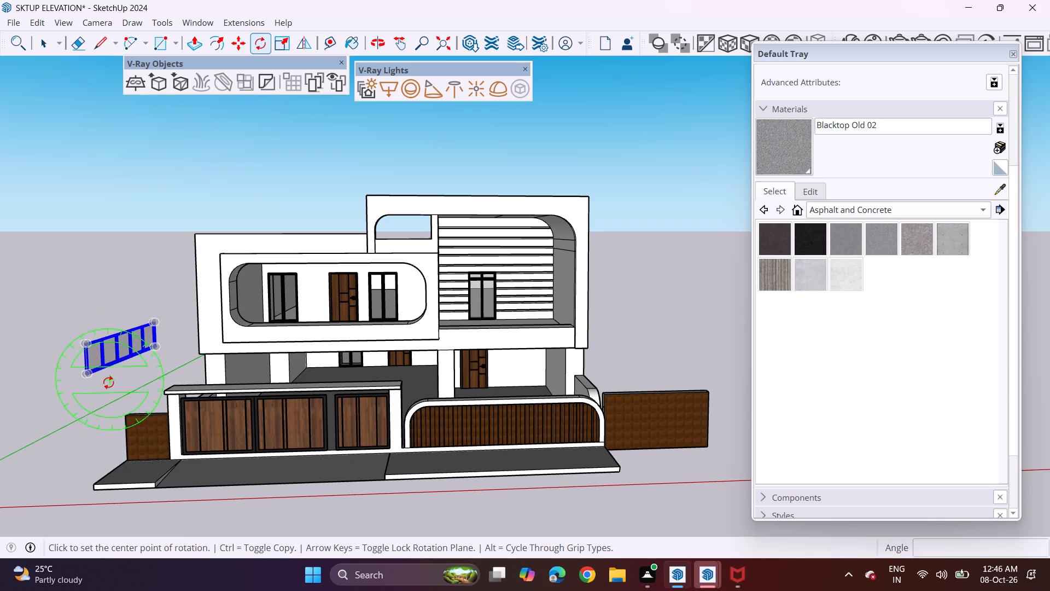
middle_drag(108, 376, 217, 454)
scroll(209, 454, down, 6)
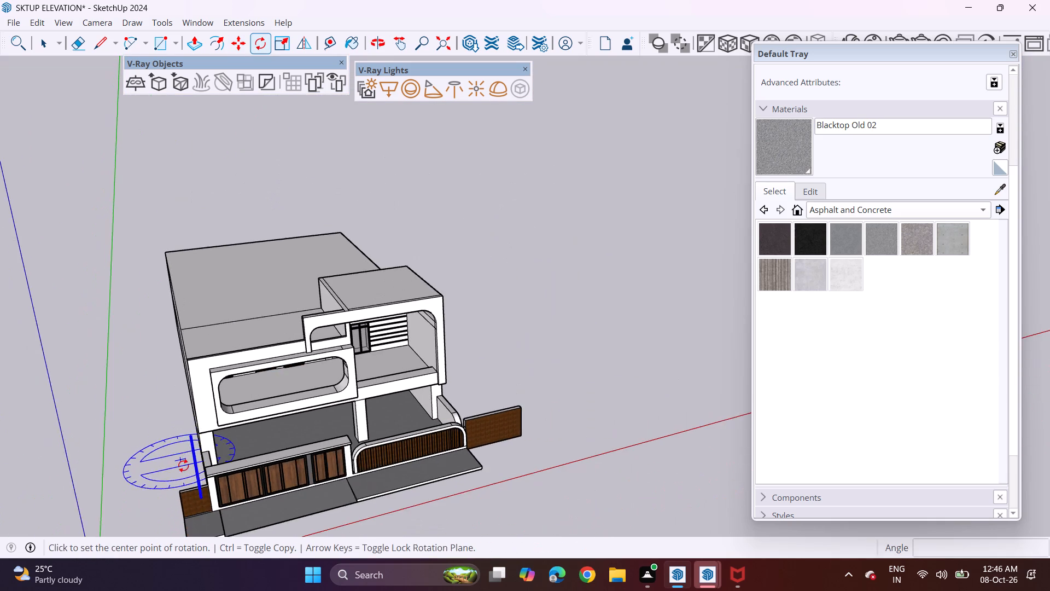
middle_drag(194, 474, 226, 307)
click(287, 445)
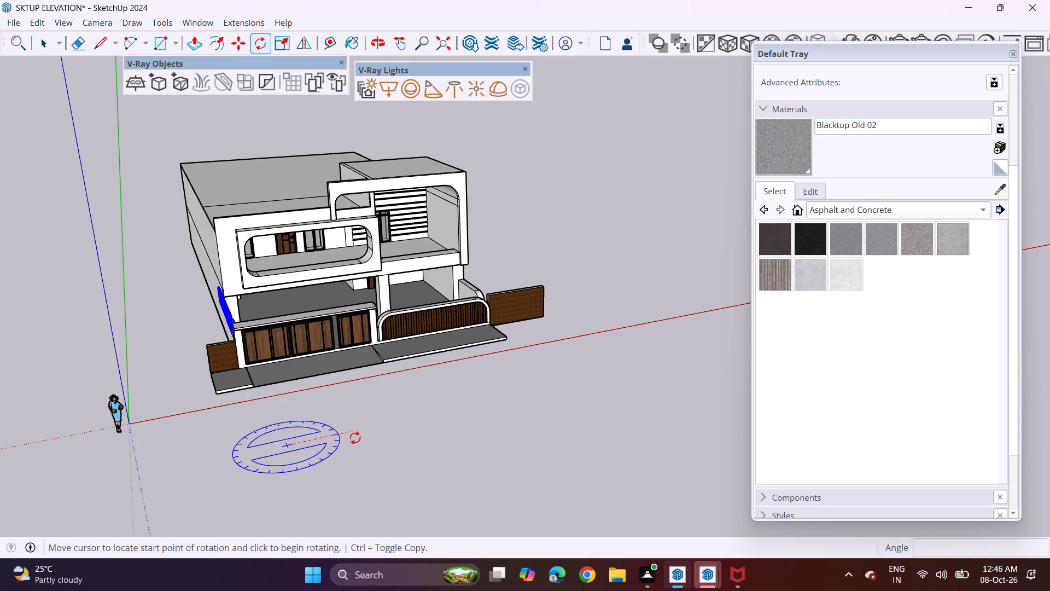
click(355, 438)
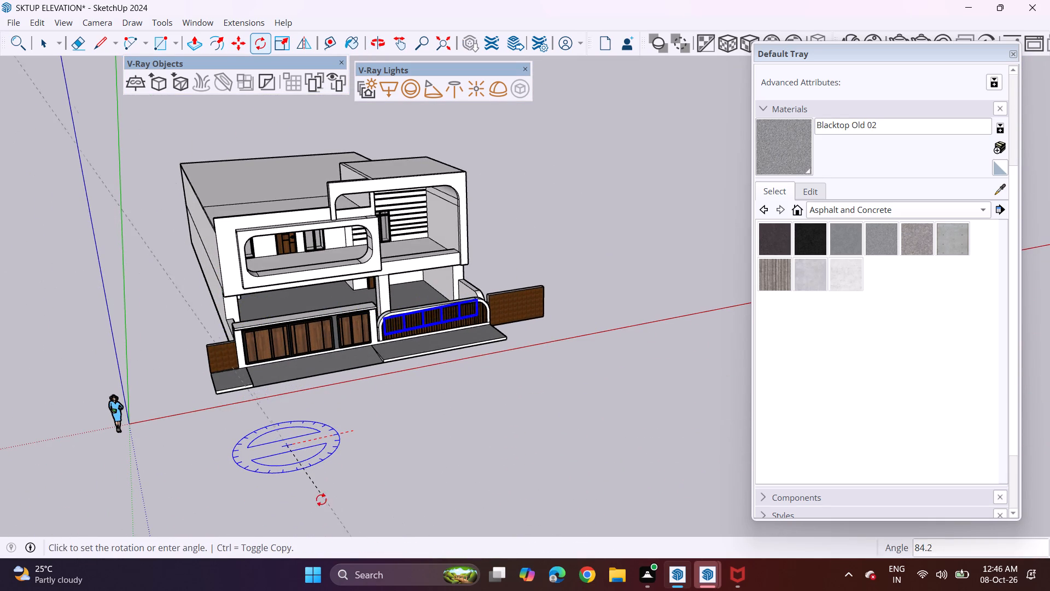
click(306, 511)
Move the glass railing by its lower corner up to the base of the first-floor balcony's rounded opening.
key(m)
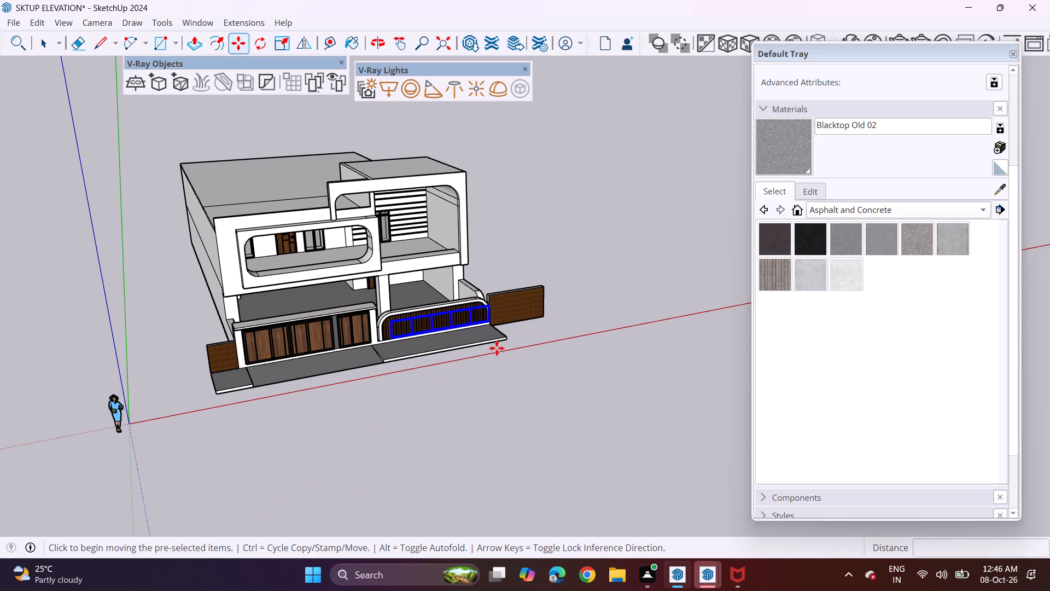
middle_drag(503, 326, 389, 318)
scroll(330, 322, up, 4)
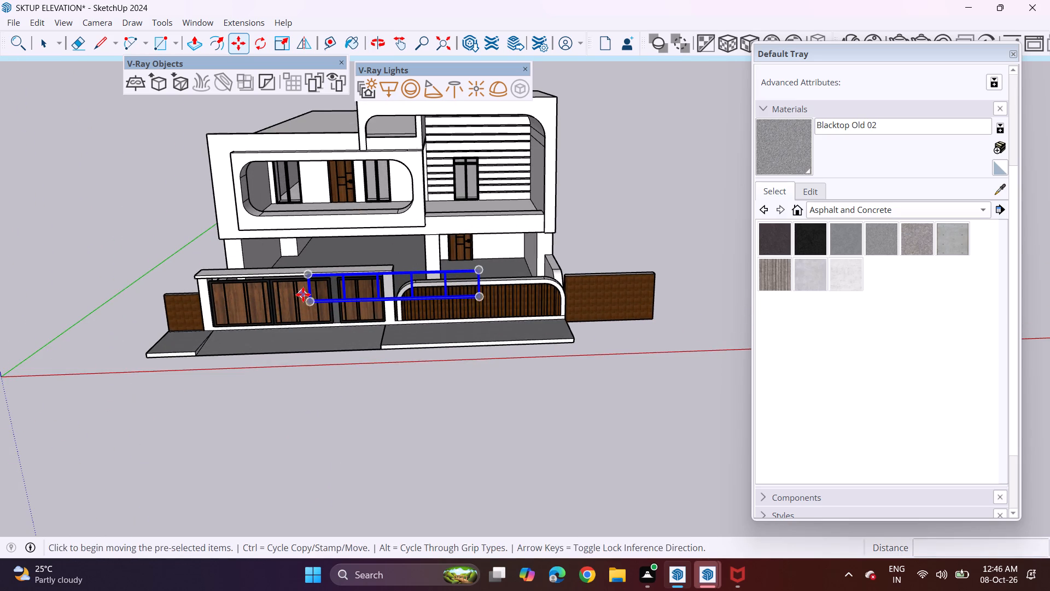
click(314, 304)
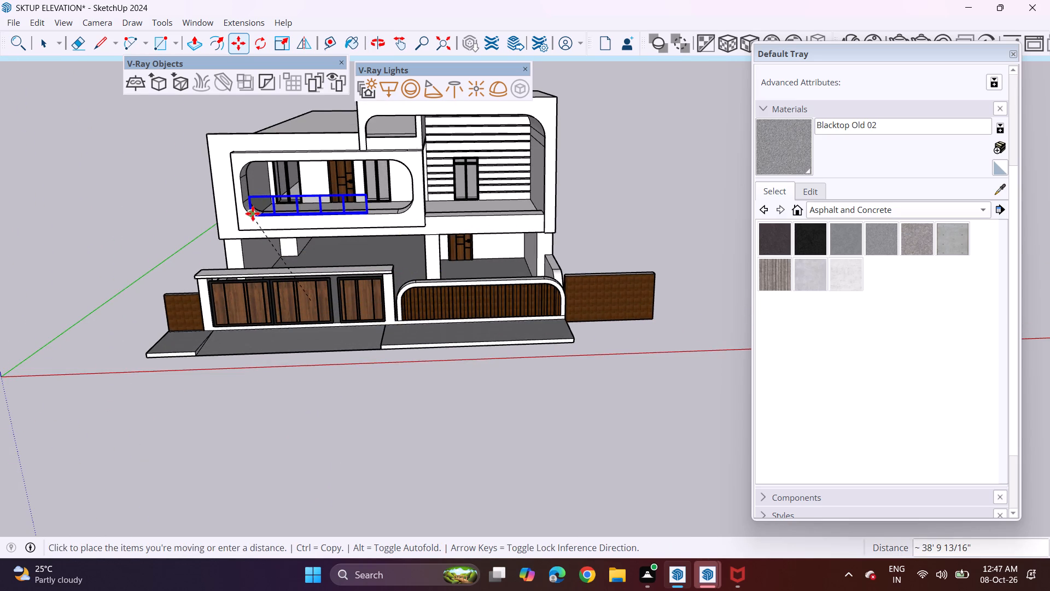
scroll(255, 210, up, 4)
middle_drag(261, 183, 17, 234)
scroll(261, 182, up, 1)
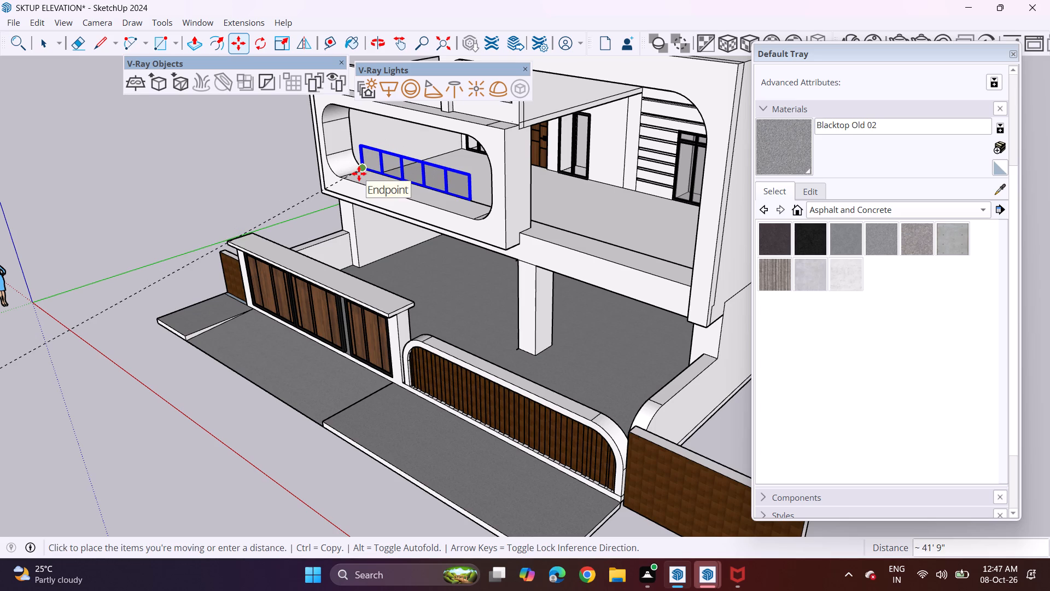
click(359, 173)
Shift the glass railing inward onto the balcony ledge, aligning its lower corner with the ledge edge behind the rounded opening.
middle_drag(368, 161, 446, 131)
middle_drag(541, 193, 419, 178)
scroll(452, 148, up, 5)
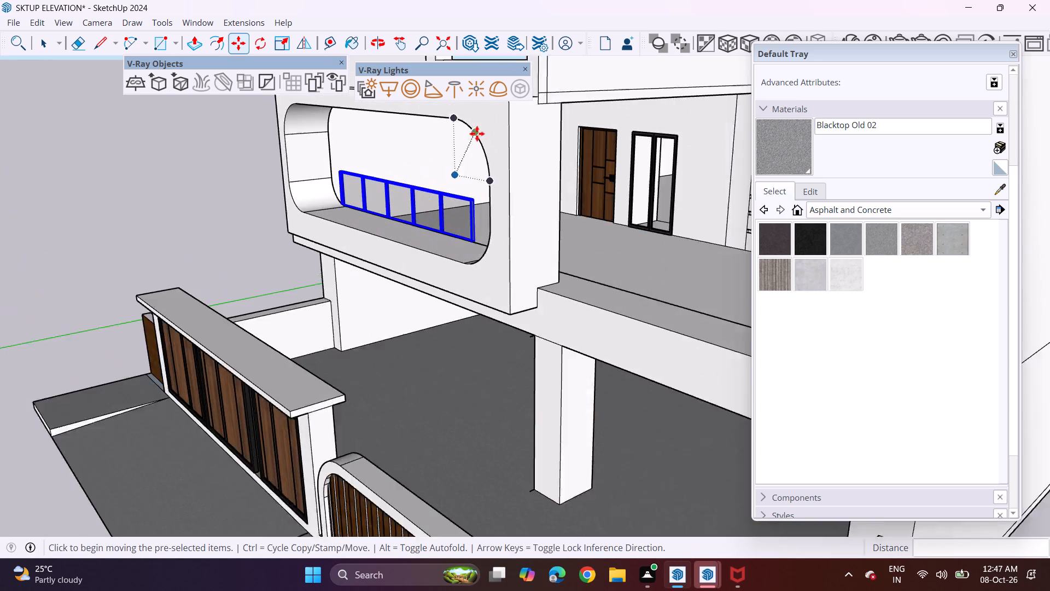
scroll(457, 195, up, 4)
middle_drag(517, 201, 284, 220)
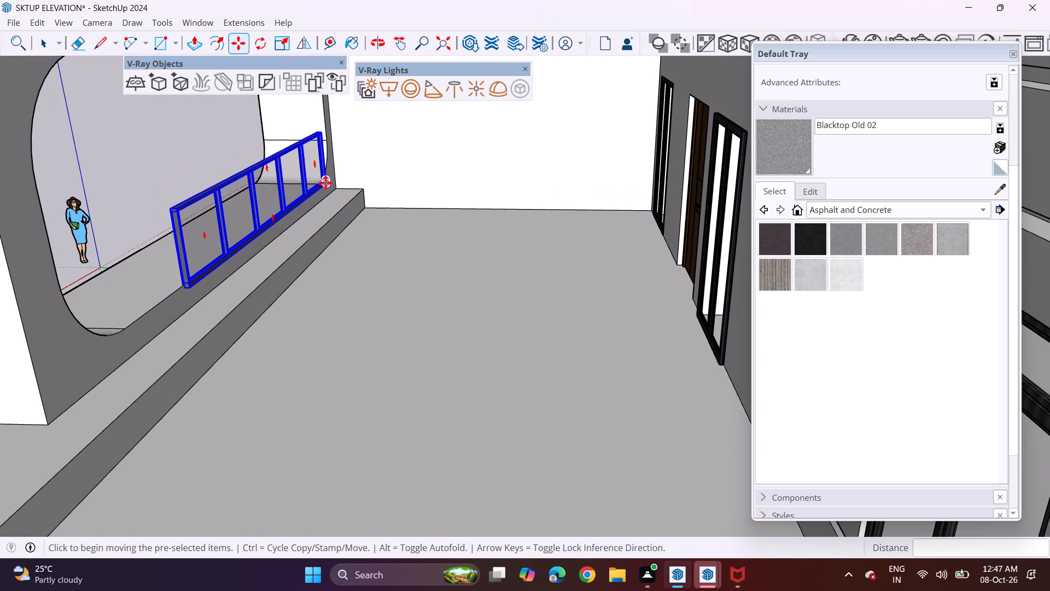
click(325, 183)
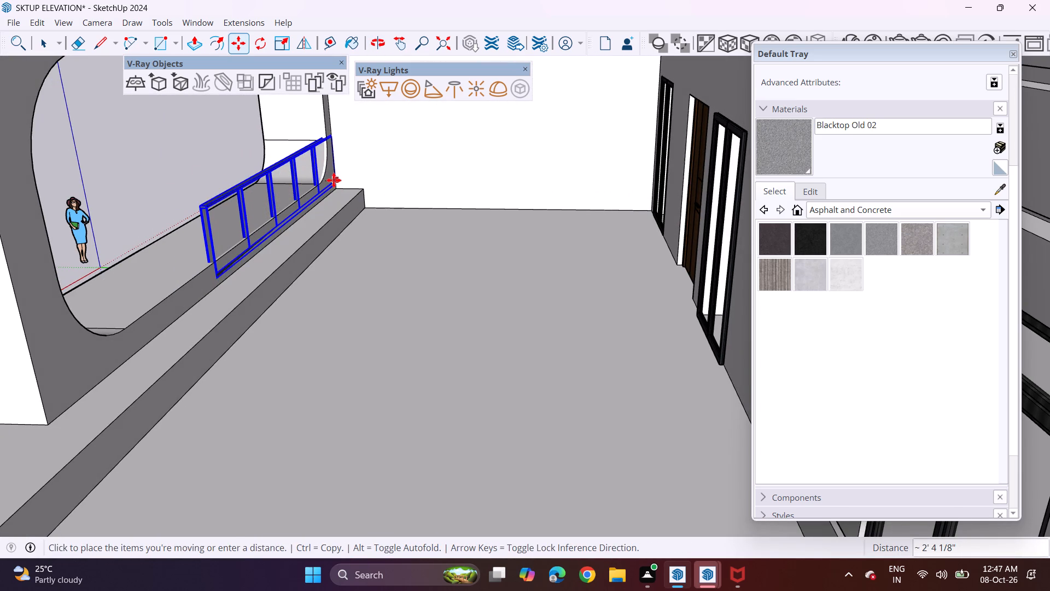
click(334, 180)
scroll(224, 264, up, 7)
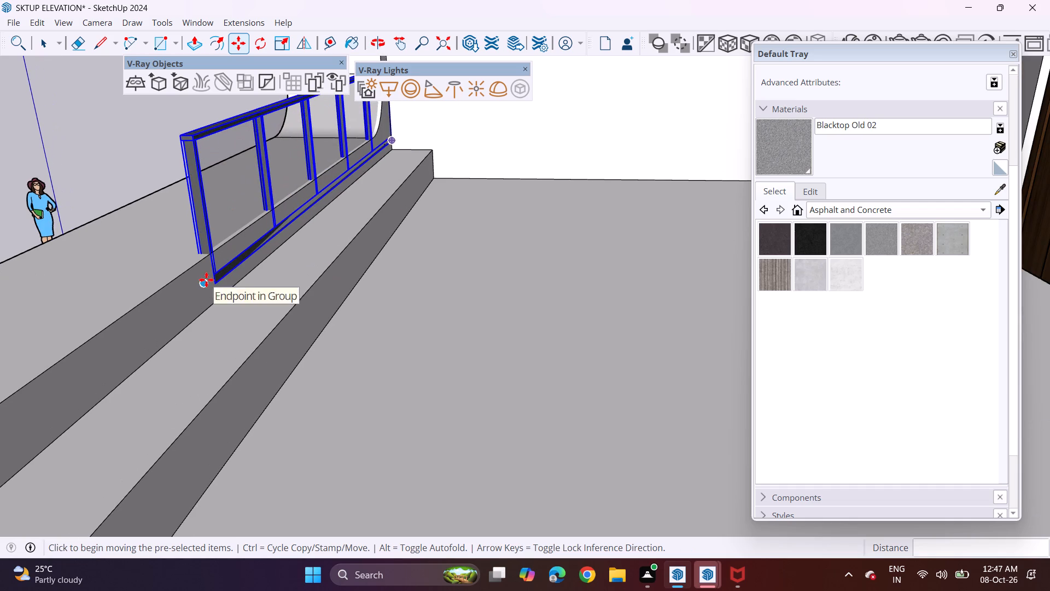
click(206, 280)
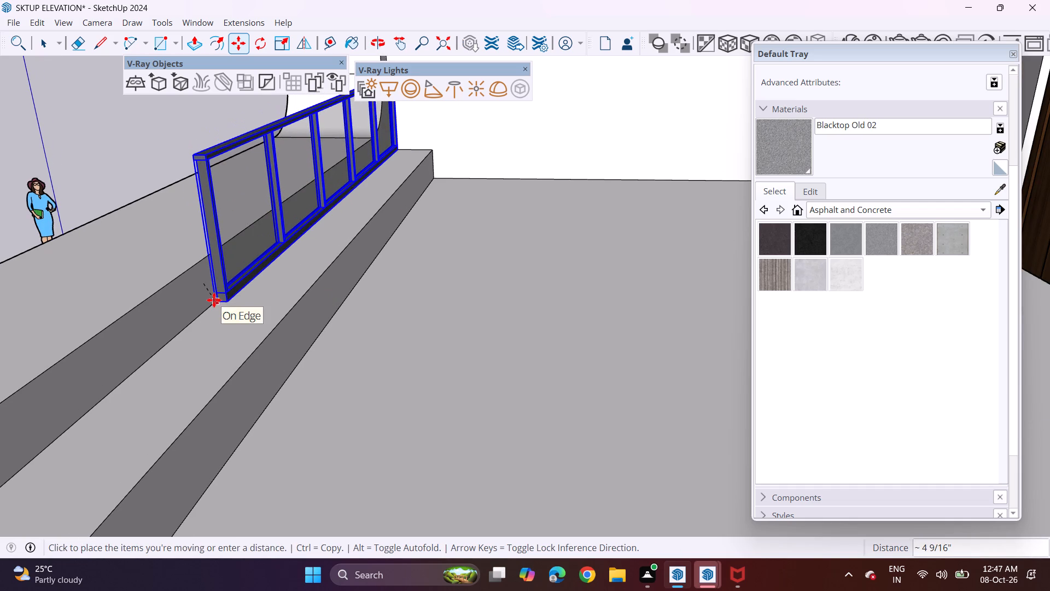
click(214, 300)
Examine the railing's position in the rounded balcony opening from the front and the side of the house.
middle_drag(256, 247, 564, 270)
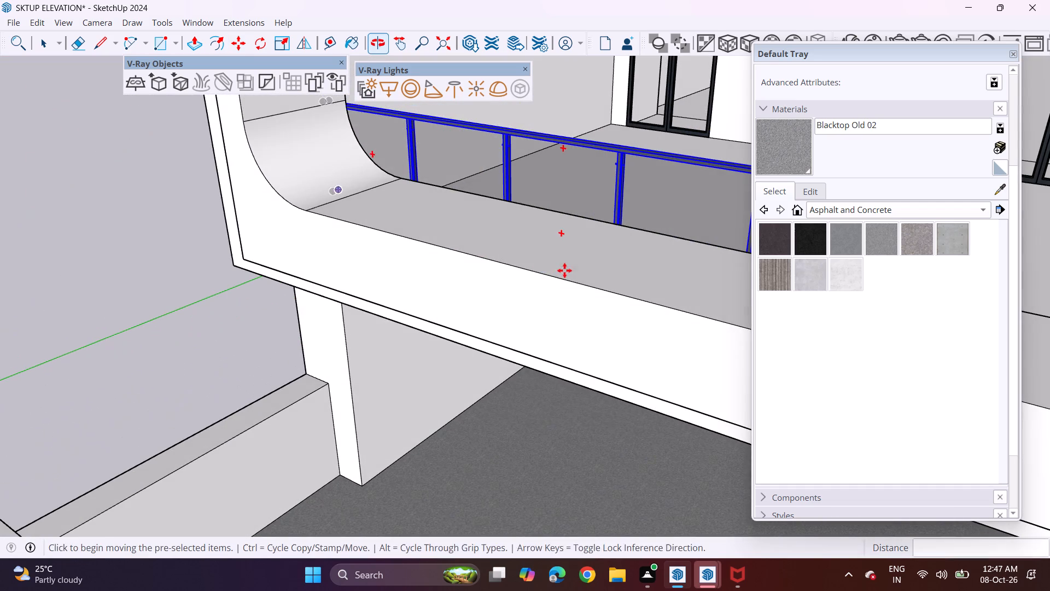
middle_drag(531, 235, 310, 200)
middle_drag(265, 222, 409, 169)
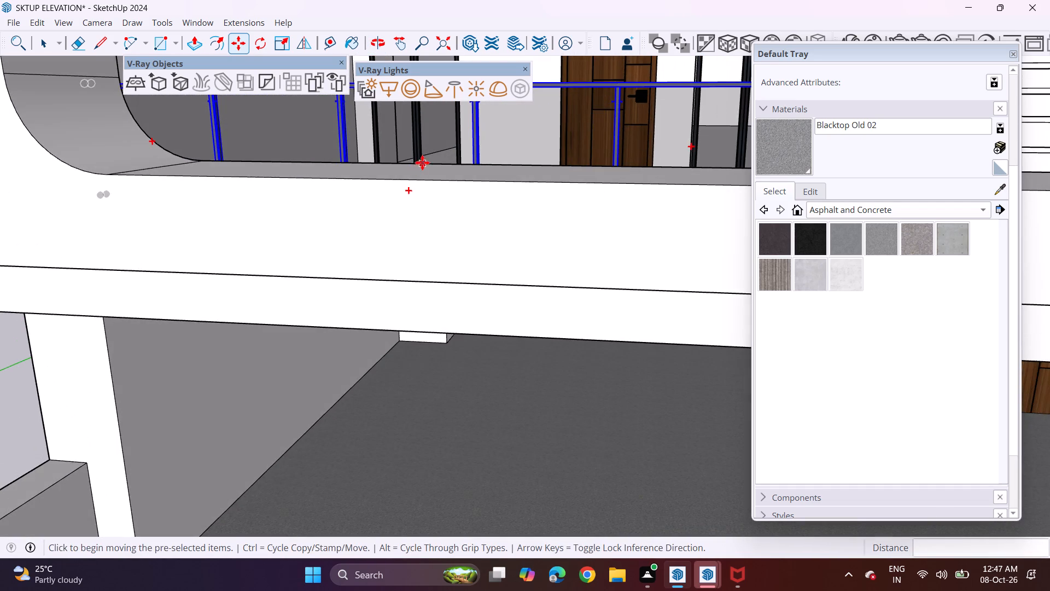
scroll(422, 161, down, 3)
middle_drag(415, 178, 202, 276)
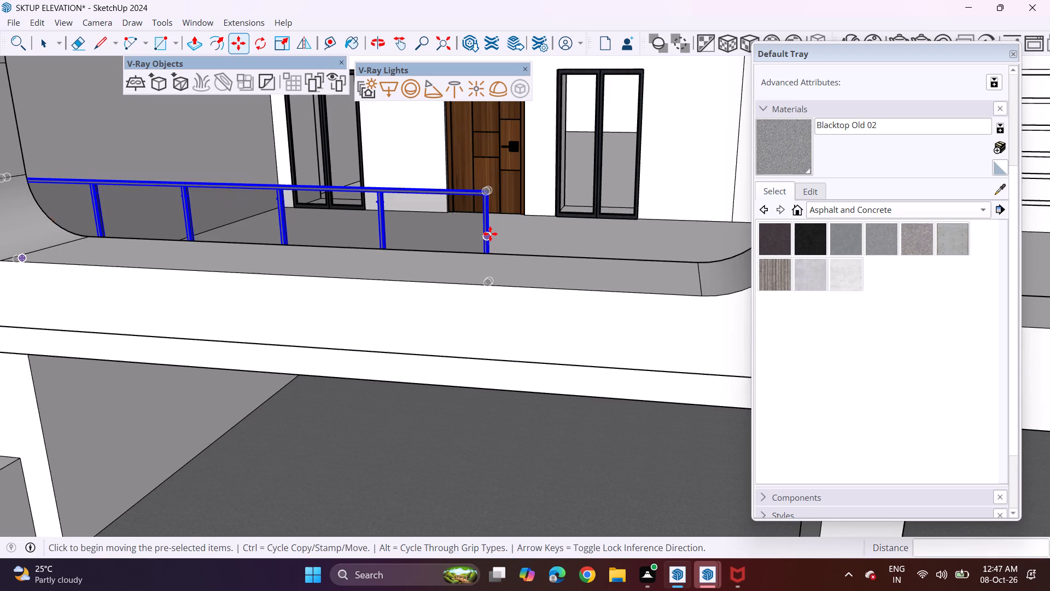
middle_drag(490, 234, 63, 236)
middle_drag(353, 229, 651, 173)
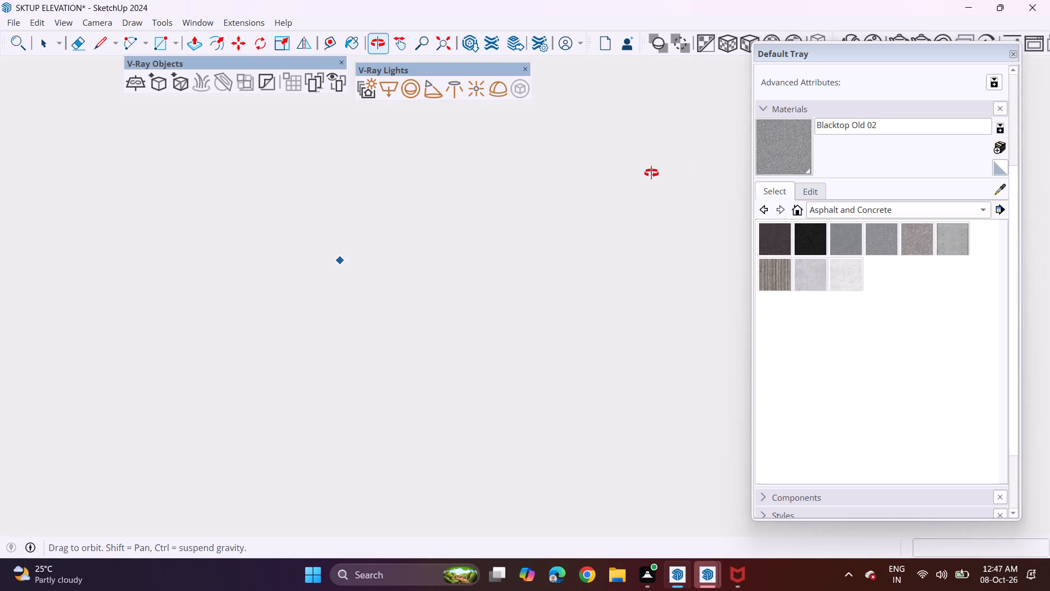
middle_drag(651, 173, 679, 167)
scroll(506, 232, down, 20)
scroll(506, 232, down, 11)
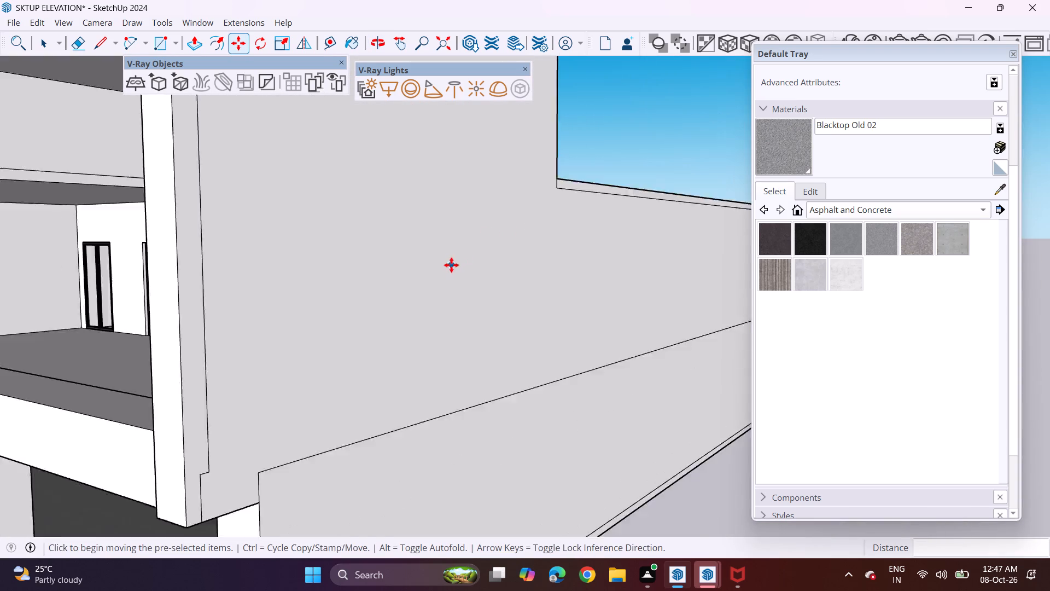
scroll(451, 265, down, 11)
middle_drag(192, 312, 266, 296)
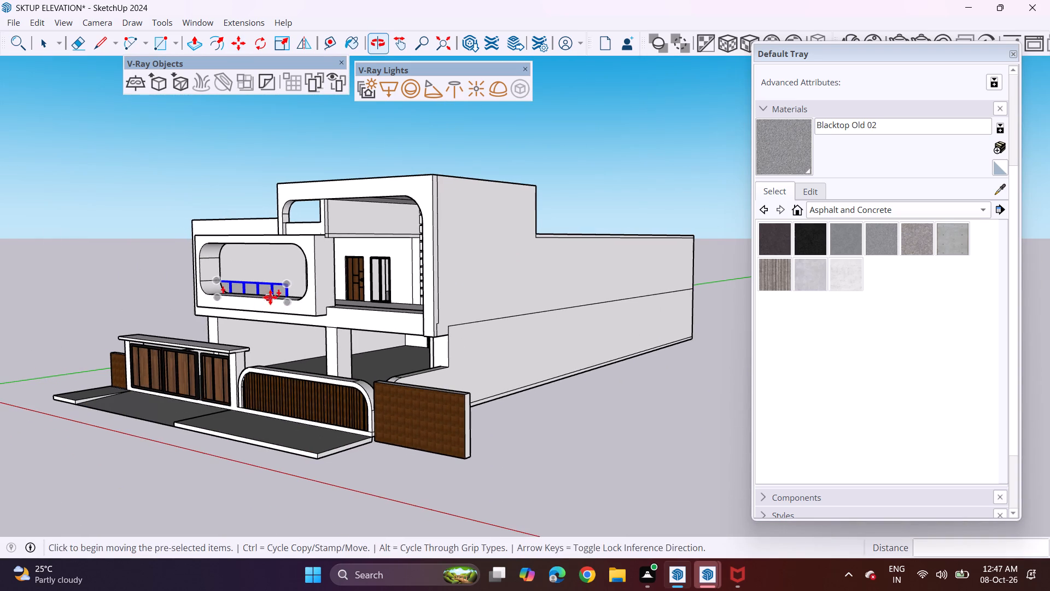
middle_drag(287, 281, 272, 286)
scroll(290, 291, up, 10)
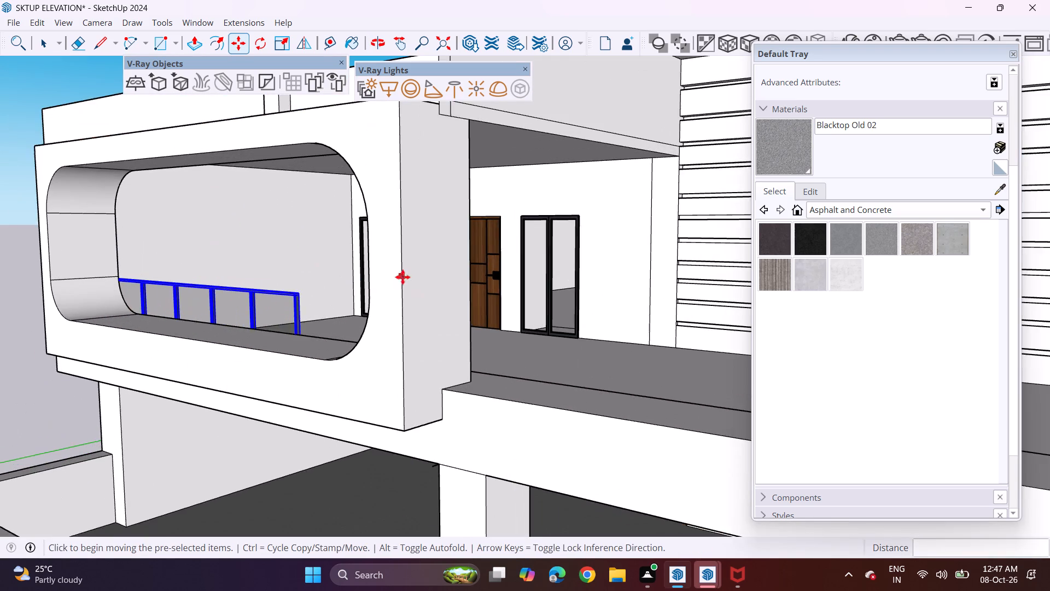
Copy the glass railing 15' 5" along the balcony ledge so the two sections meet end to end.
middle_drag(402, 277, 334, 292)
scroll(345, 288, up, 9)
middle_drag(345, 283, 31, 300)
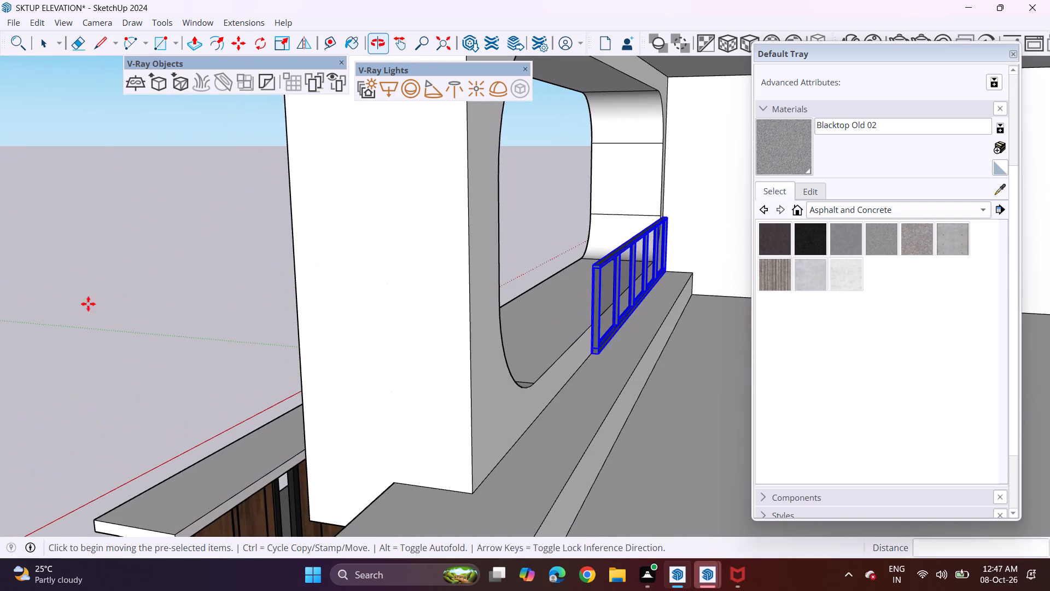
middle_drag(664, 342, 476, 293)
scroll(470, 293, down, 3)
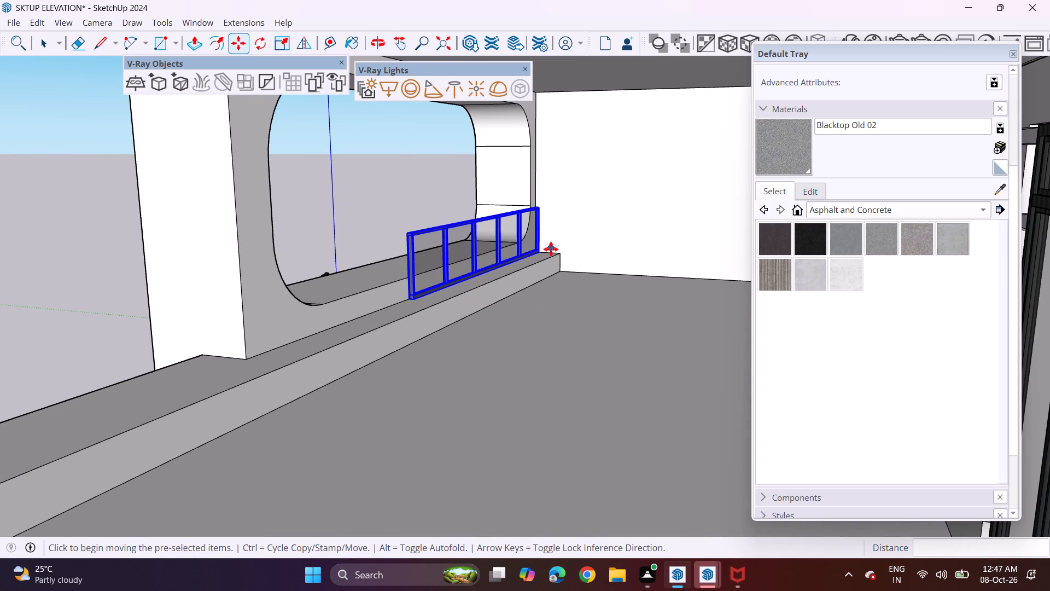
click(536, 255)
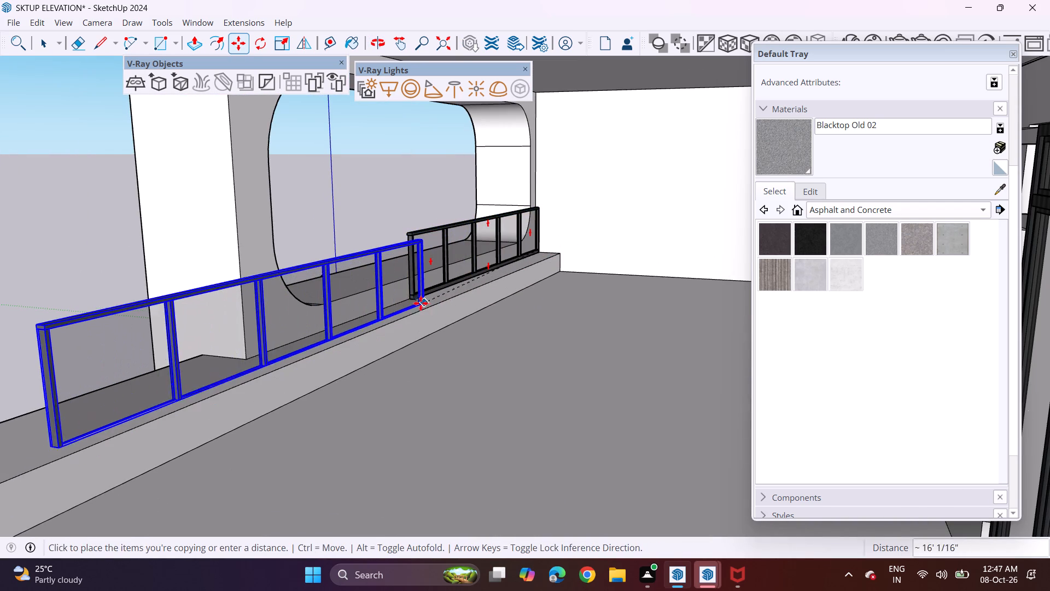
click(415, 299)
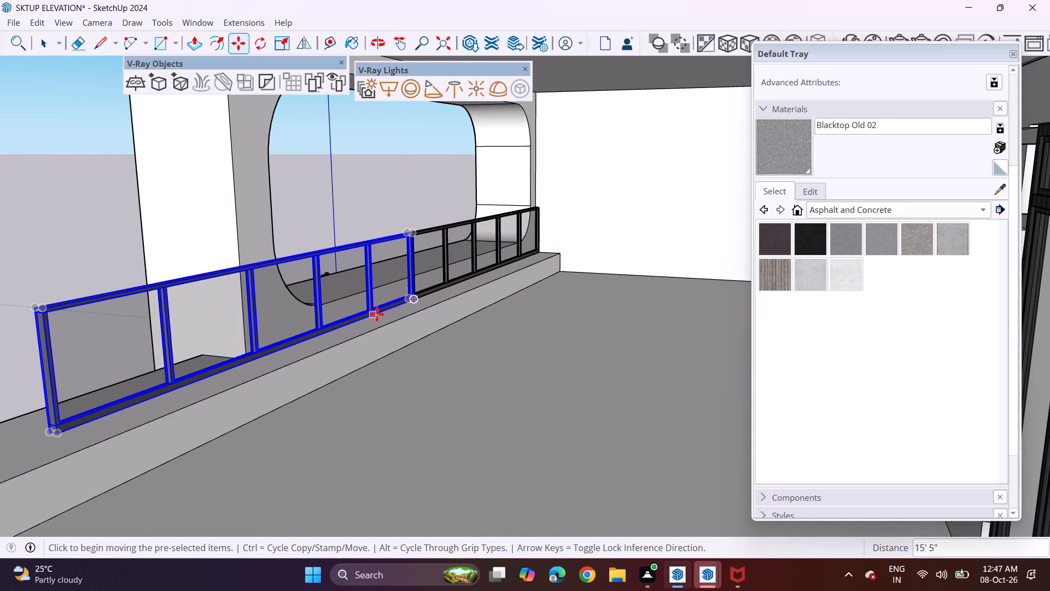
Copy the selected glass railing about 9' 2 1/2" along the balcony ledge from its lower end corner.
click(416, 303)
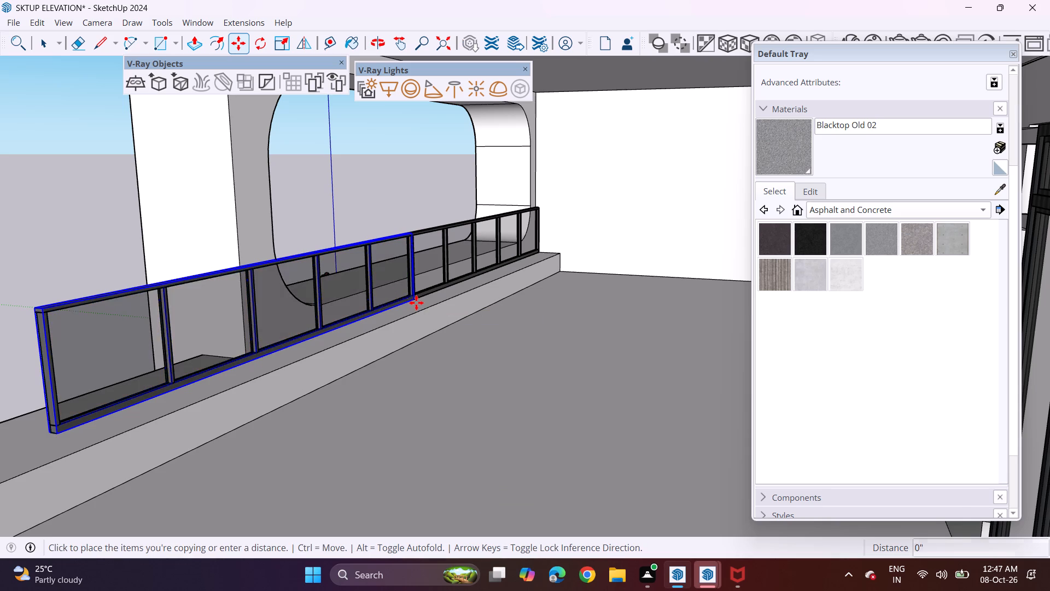
click(261, 364)
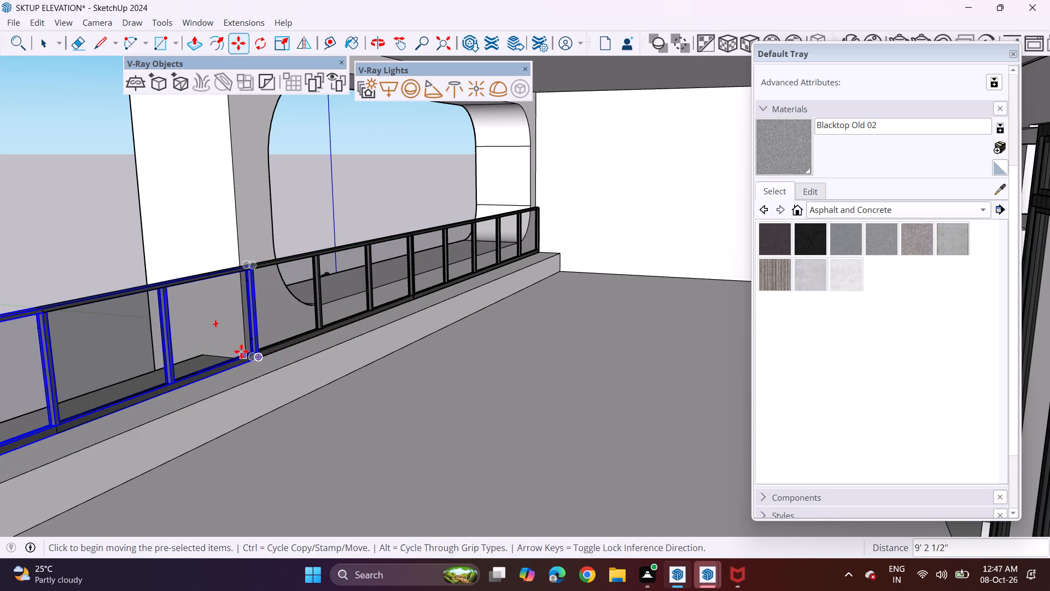
Move the copied railing about 2' 9" along the red axis, further into the open balcony beside the rounded opening.
middle_drag(241, 351, 649, 327)
scroll(626, 312, down, 17)
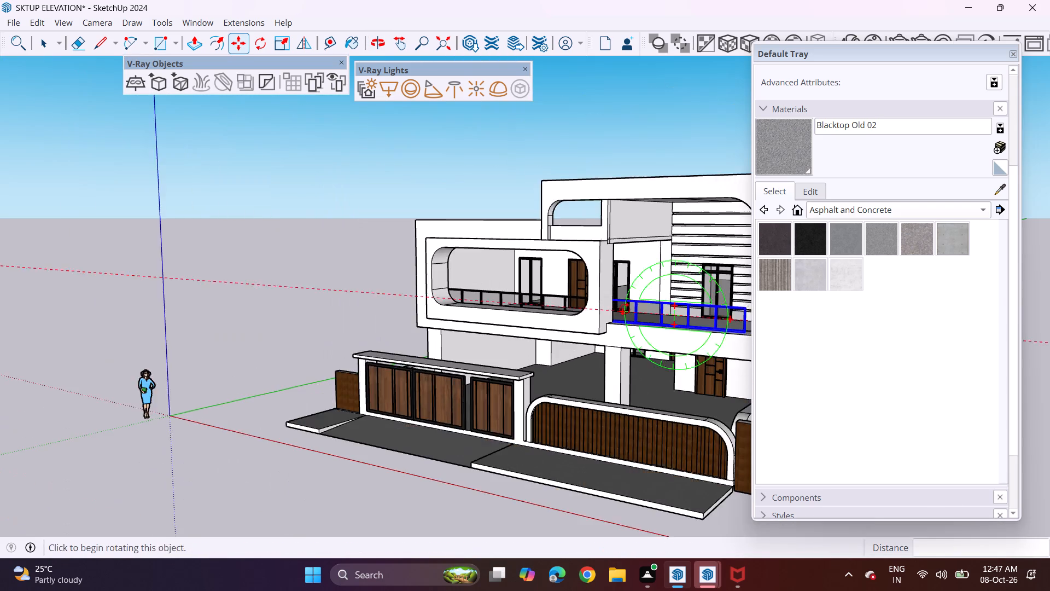
scroll(625, 309, down, 3)
shift+middle_drag(651, 327, 519, 324)
middle_drag(383, 341, 411, 337)
middle_drag(505, 325, 555, 325)
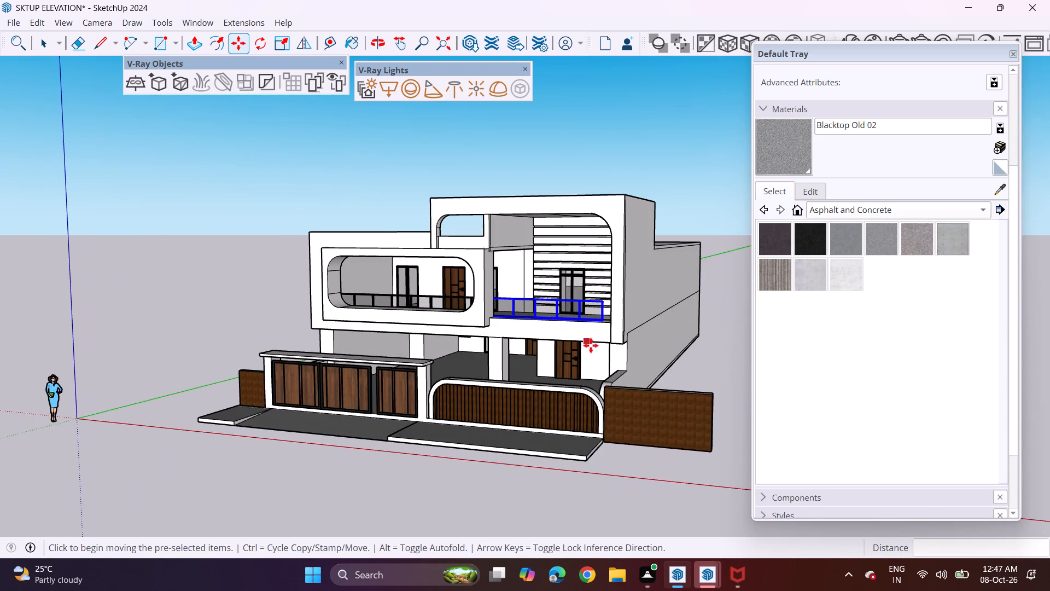
scroll(526, 300, up, 6)
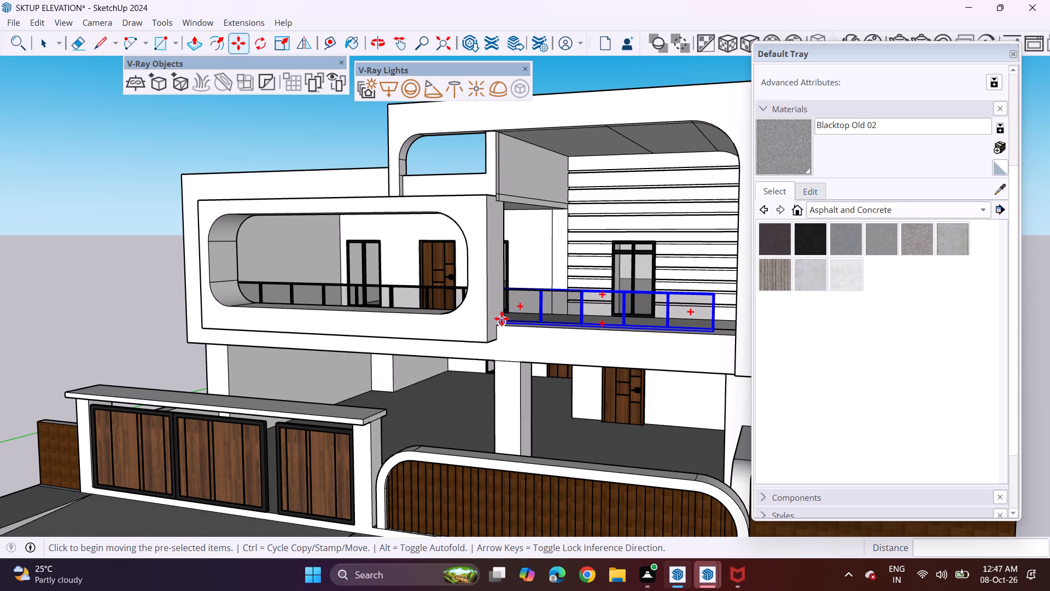
click(501, 318)
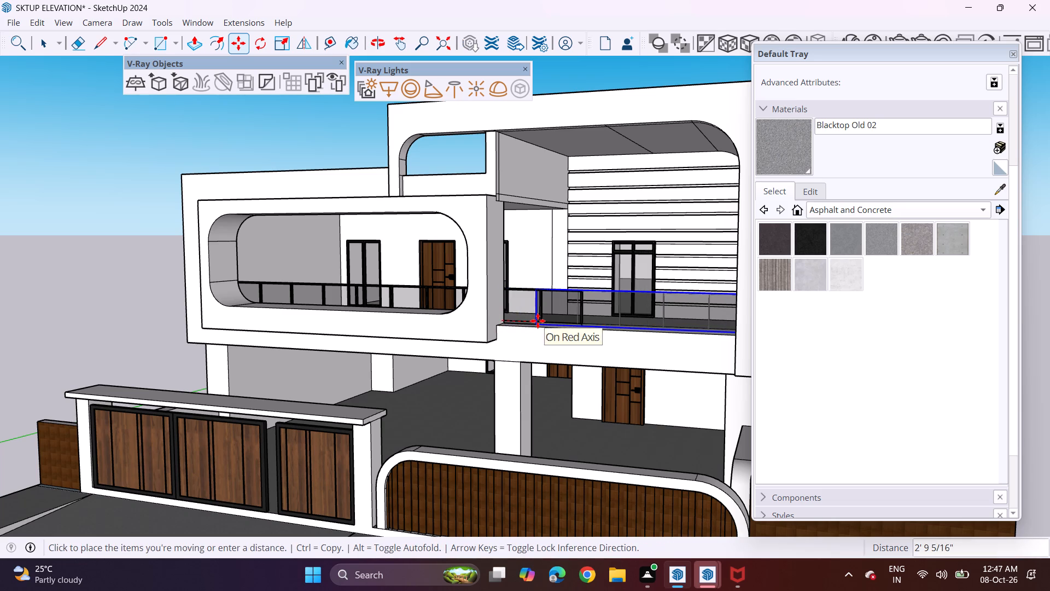
click(541, 322)
Scale the open balcony's railing along its length to about 0.84 so it ends at the balcony's outer side wall.
middle_drag(603, 320, 615, 322)
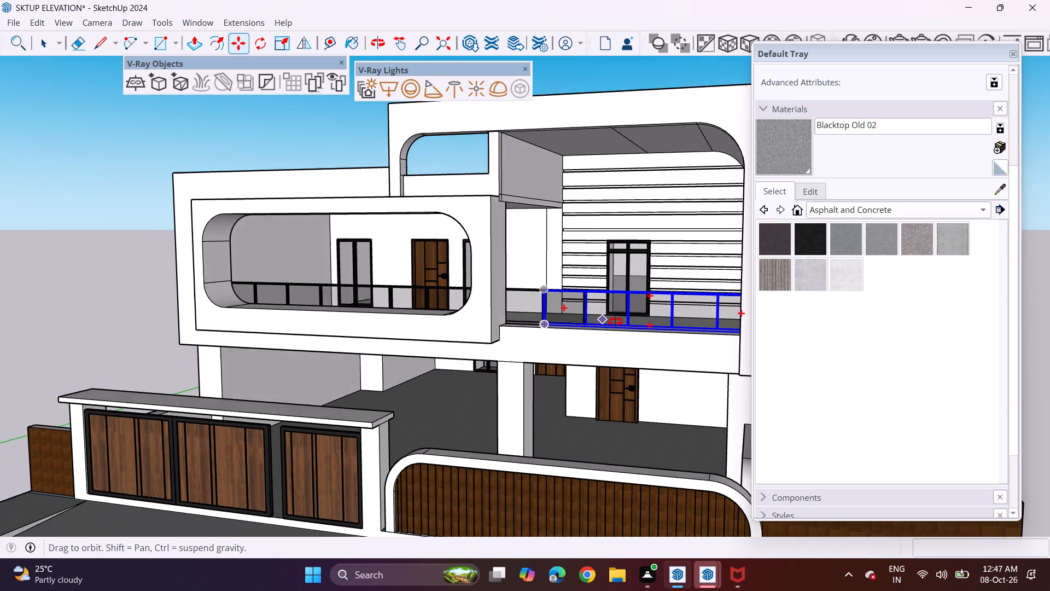
middle_drag(615, 322, 726, 309)
middle_drag(421, 293, 415, 293)
scroll(647, 332, down, 5)
middle_drag(653, 323, 529, 316)
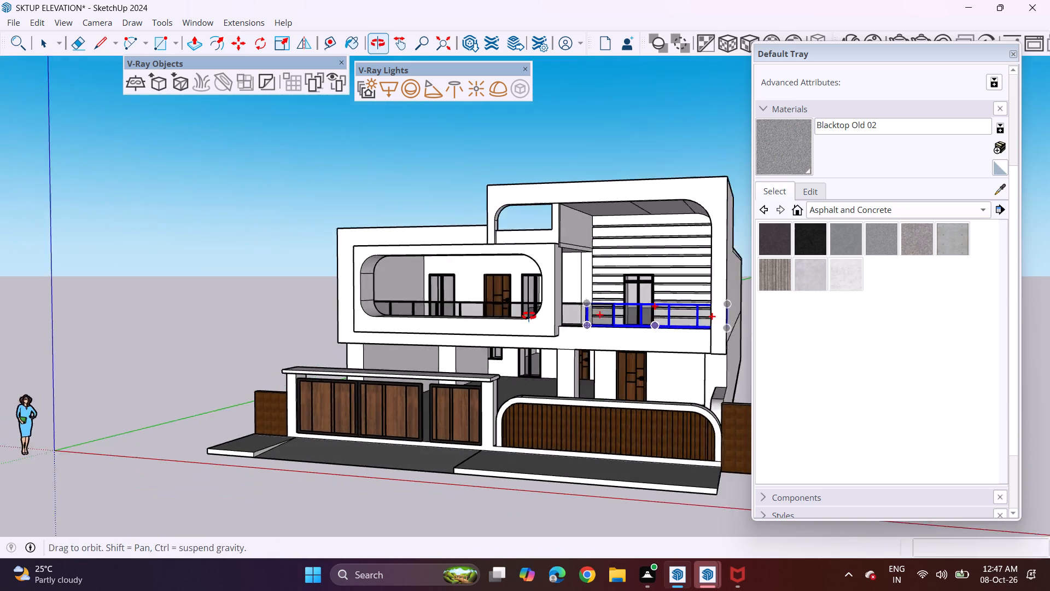
middle_drag(529, 316, 447, 316)
click(288, 47)
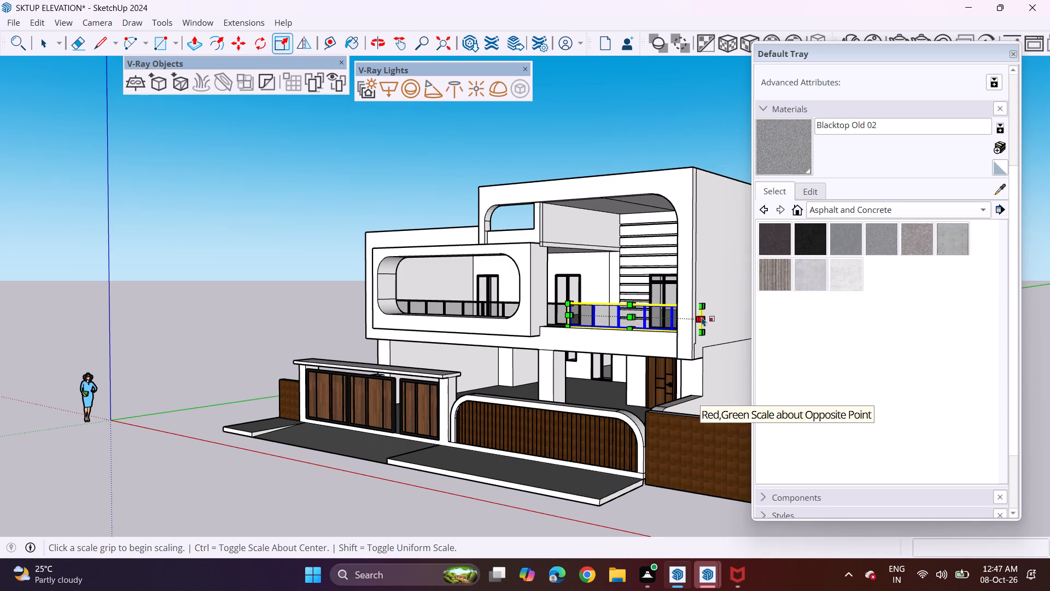
scroll(702, 317, up, 10)
click(704, 321)
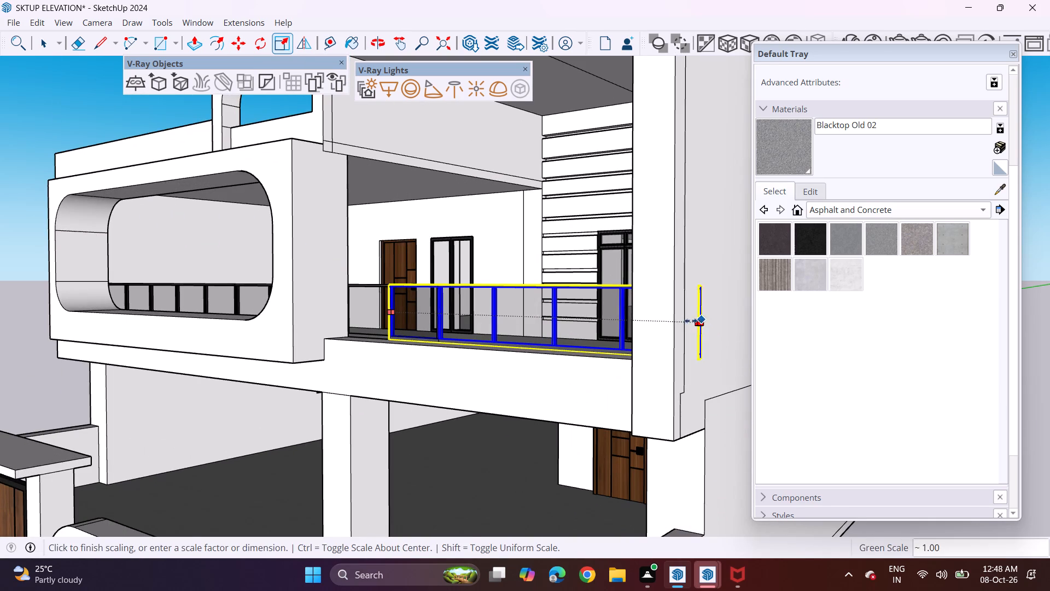
click(629, 341)
middle_drag(535, 343, 756, 329)
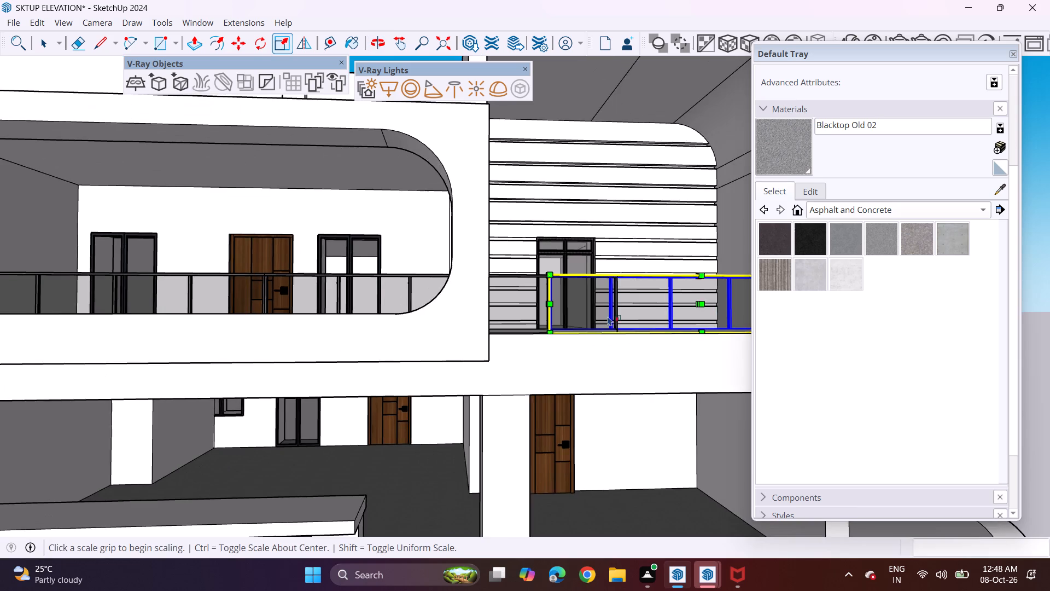
scroll(606, 316, down, 9)
key(space)
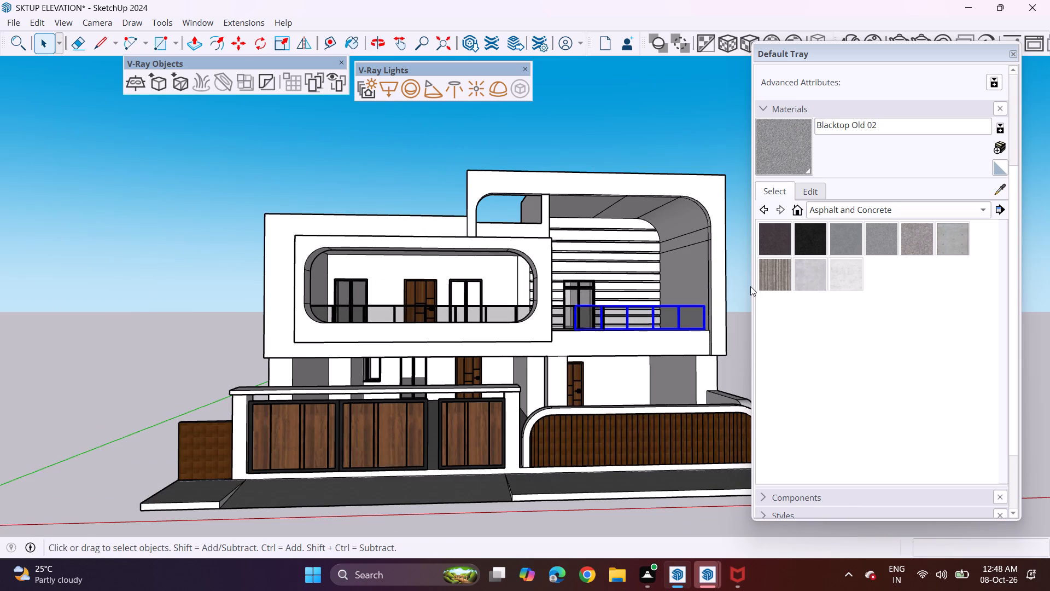
click(740, 293)
Scale the open balcony's railing lengthwise from its inner end, by a factor of about 1.00, against the adjoining railing's post.
scroll(604, 322, up, 4)
middle_drag(520, 338, 455, 376)
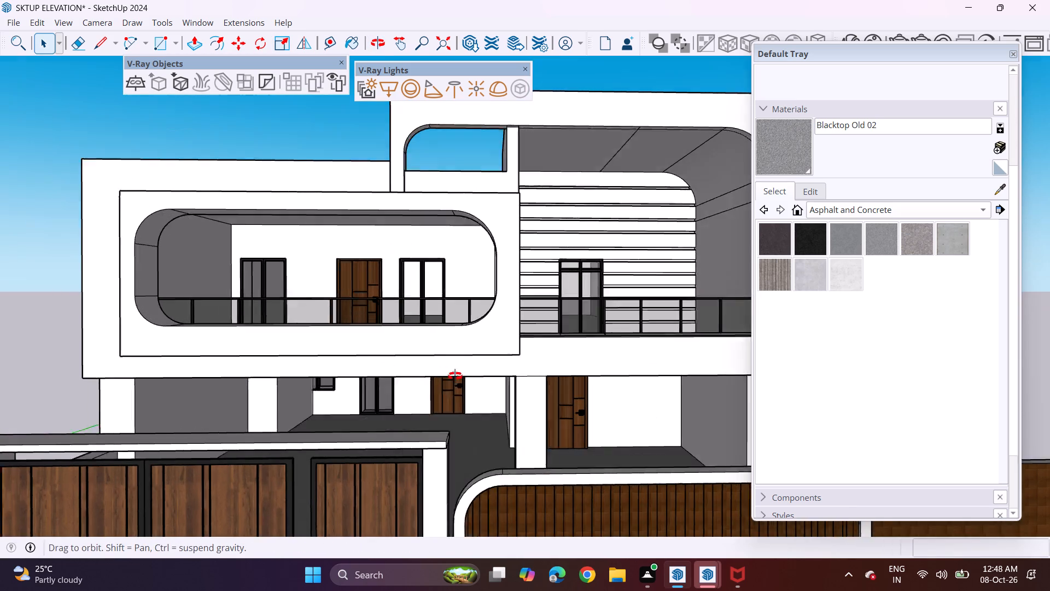
middle_drag(455, 376, 411, 434)
scroll(583, 339, up, 9)
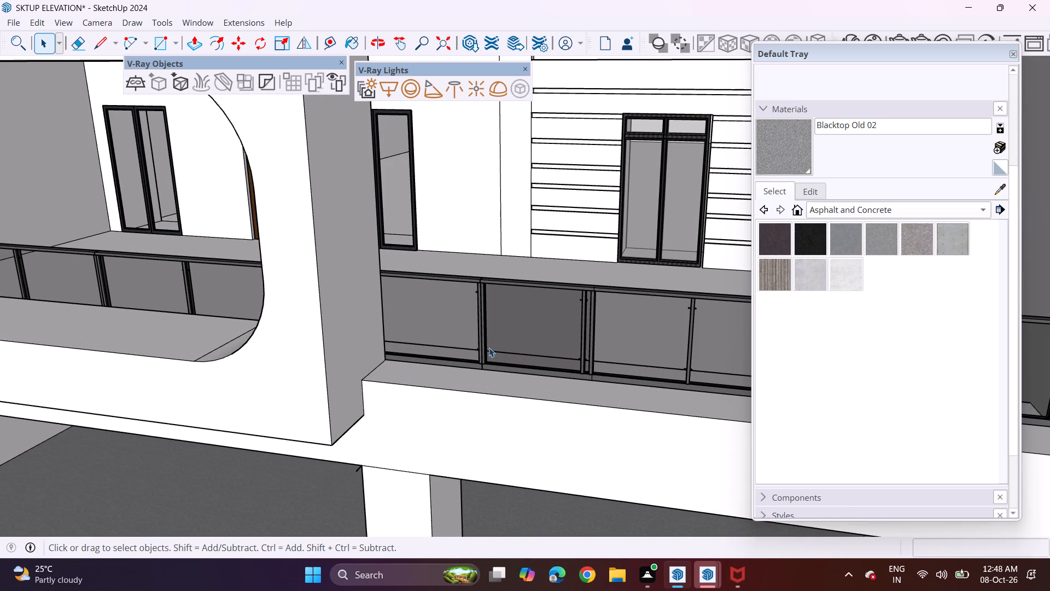
click(481, 338)
middle_drag(481, 338, 524, 321)
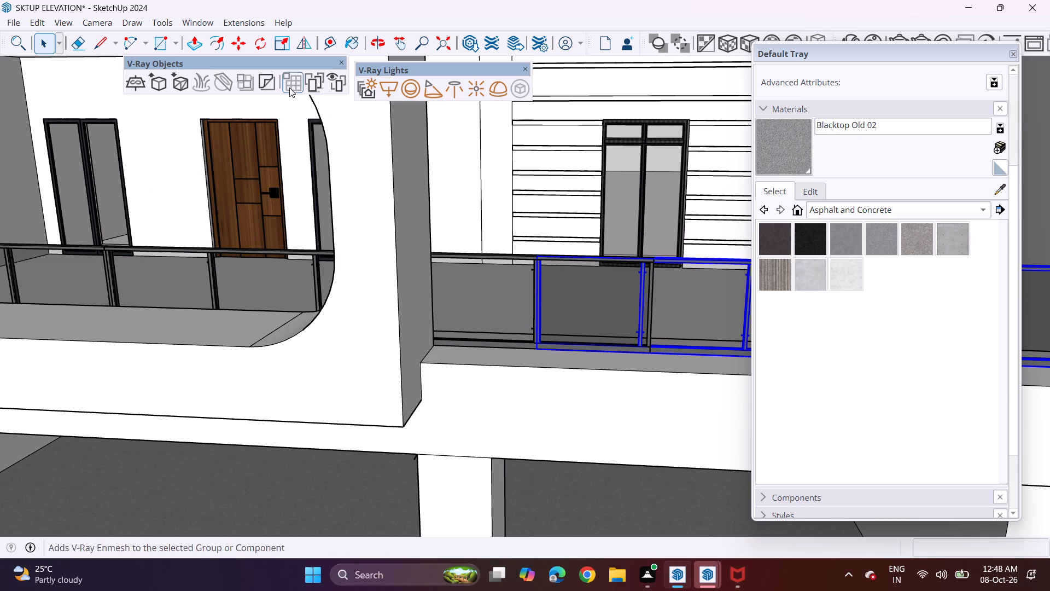
click(278, 42)
middle_drag(534, 331, 660, 356)
scroll(680, 321, up, 3)
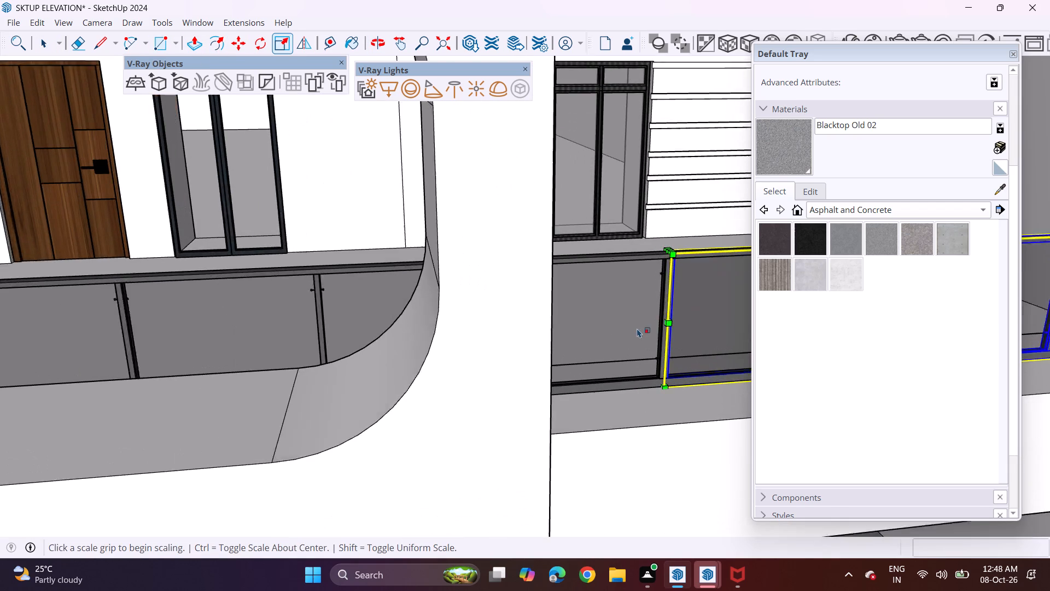
scroll(637, 328, up, 2)
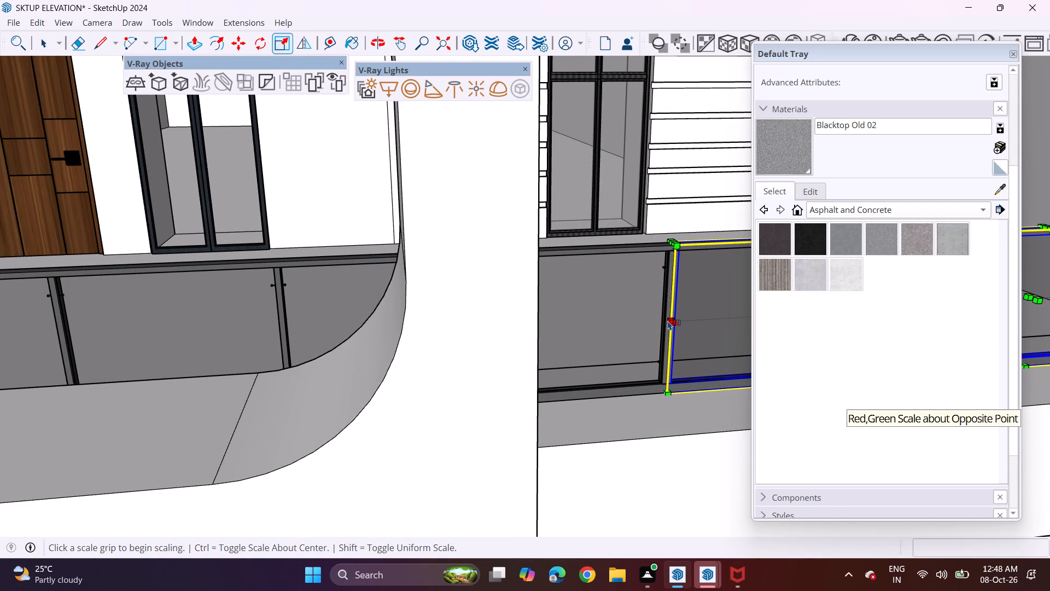
click(666, 321)
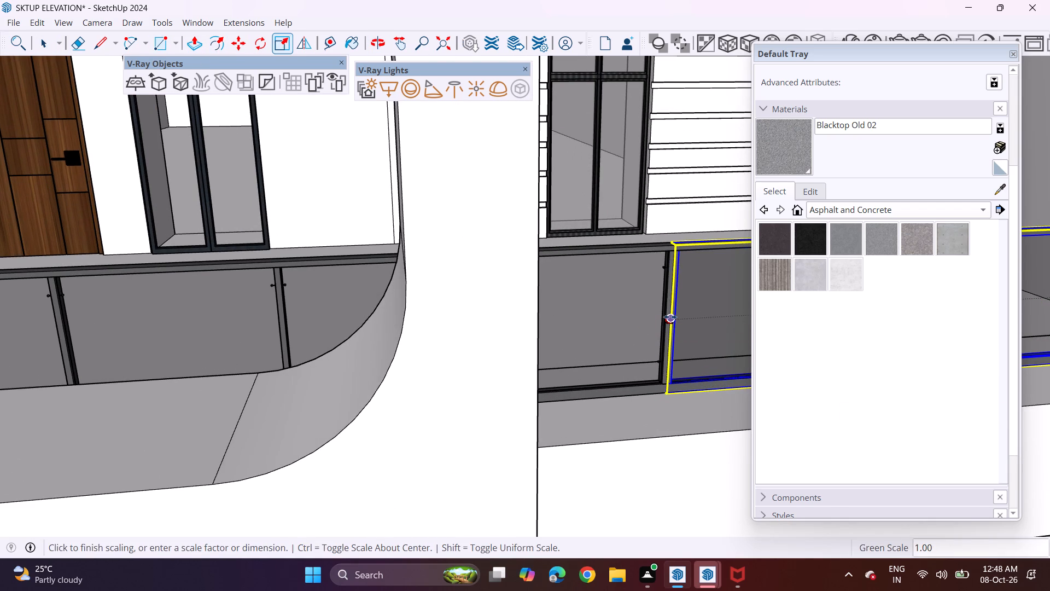
click(664, 318)
Scale the same railing's inner end to about 0.99 to fine-tune its fit beside the adjoining railing's post.
scroll(676, 317, down, 5)
middle_drag(667, 324, 500, 299)
middle_drag(452, 287, 573, 368)
scroll(575, 384, up, 4)
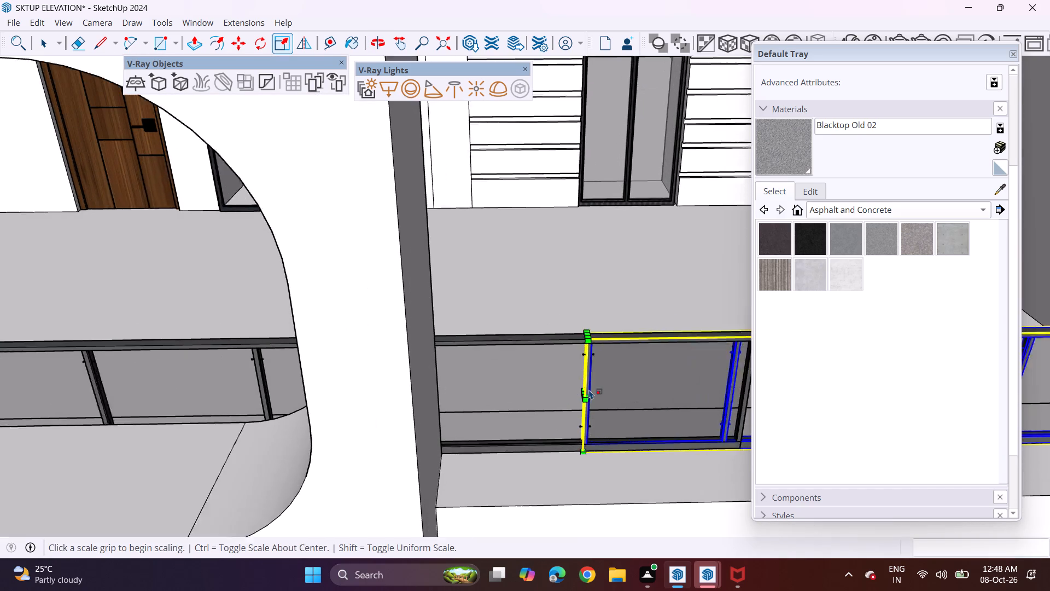
click(582, 394)
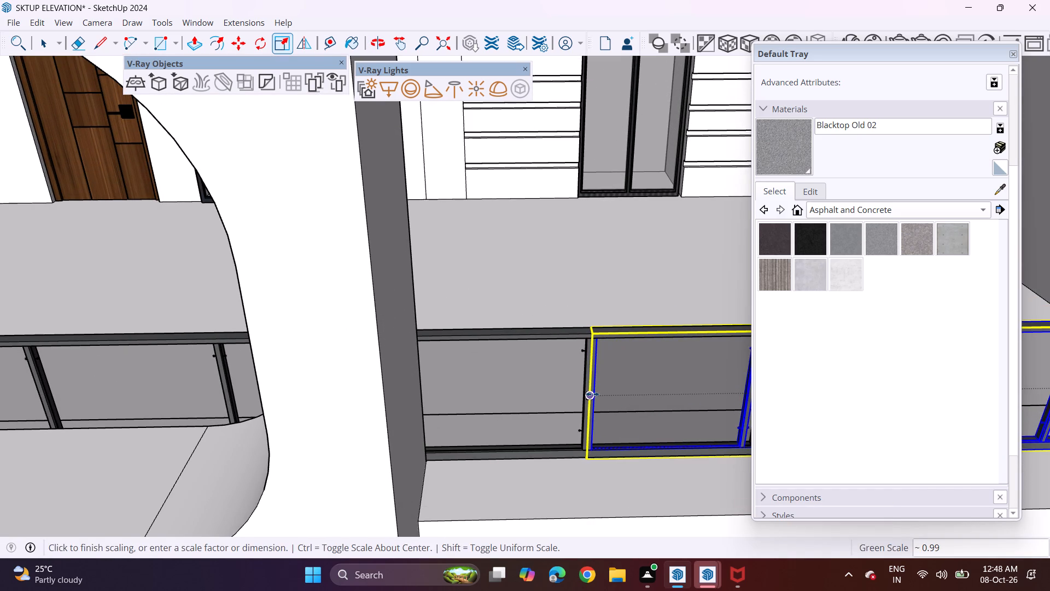
click(595, 395)
scroll(608, 394, down, 2)
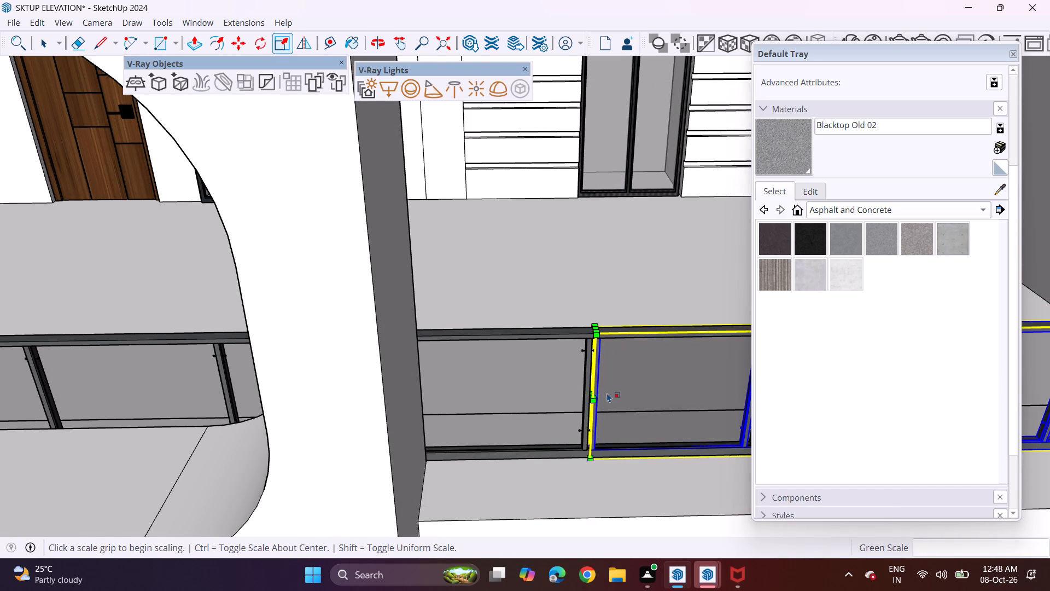
scroll(607, 393, down, 1)
middle_drag(614, 399, 541, 304)
scroll(541, 304, down, 11)
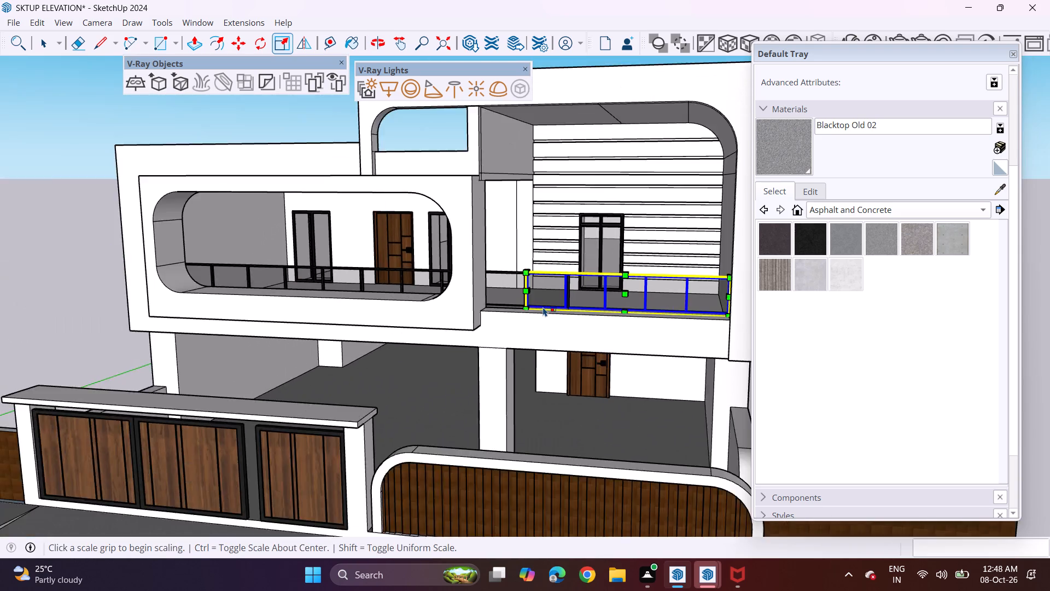
scroll(543, 307, down, 6)
key(space)
click(737, 285)
Copy the rounded opening's outer railing section about 12' 2" up to roof level, beside the taller frame's vertical edge.
middle_drag(499, 341, 543, 308)
middle_drag(432, 309, 458, 354)
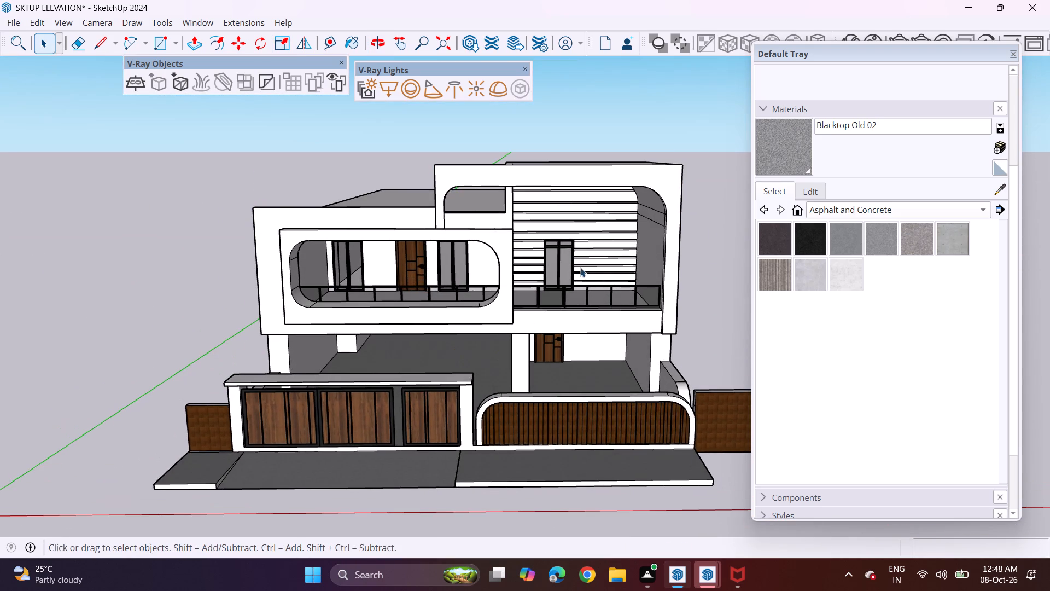
click(374, 297)
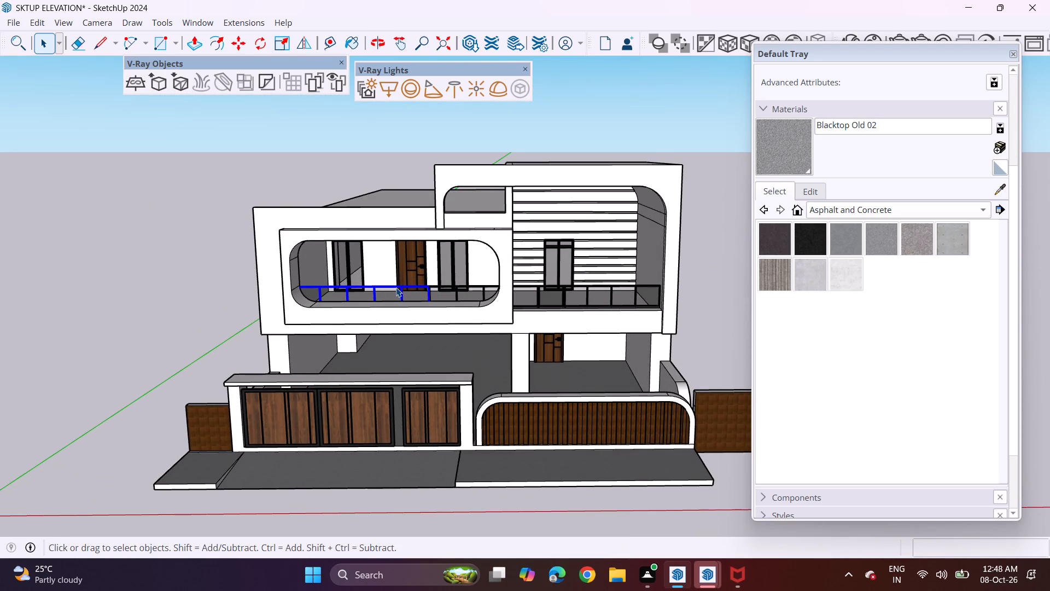
key(m)
click(429, 283)
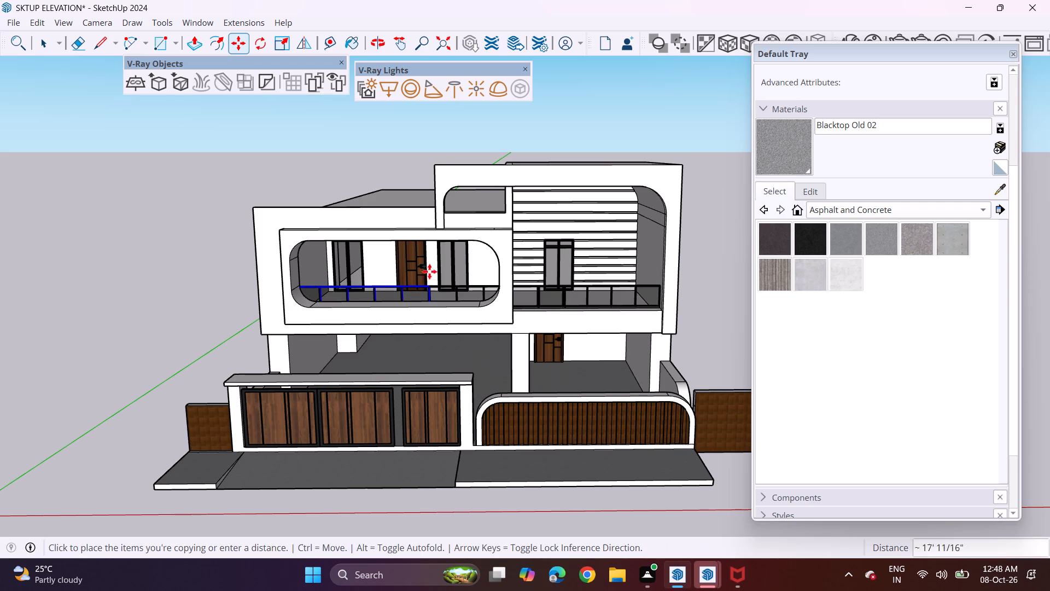
click(434, 184)
Move the roof-level railing back from the front projection onto the top of the roof parapet.
middle_drag(276, 214, 744, 278)
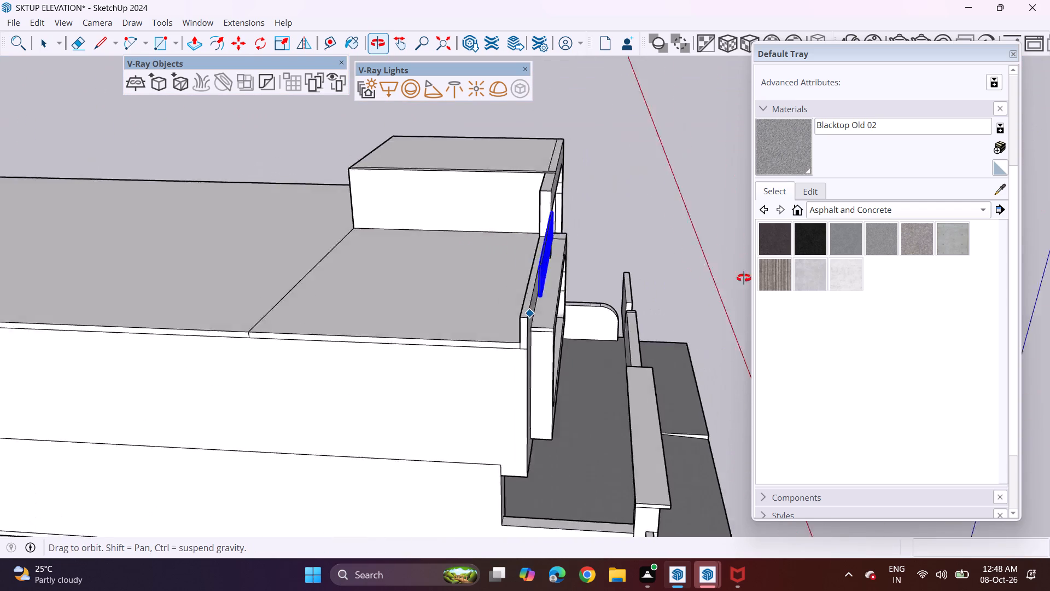
middle_drag(744, 278, 752, 278)
scroll(542, 285, up, 4)
middle_click(588, 310)
scroll(588, 310, up, 2)
click(560, 317)
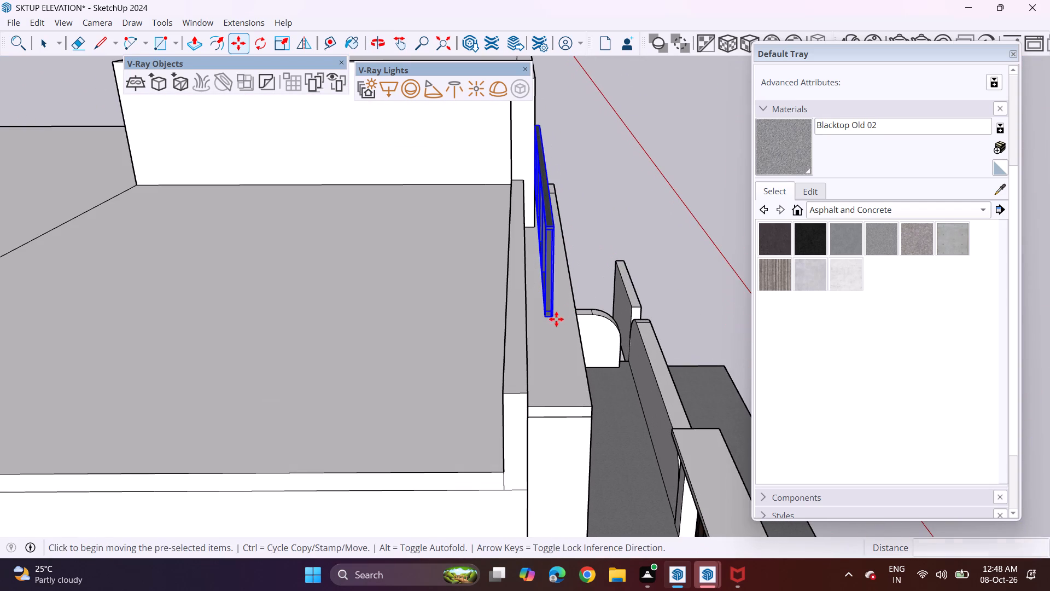
click(525, 327)
Move the roof railing by its lower corner along the parapet to meet the taller rounded frame.
middle_drag(534, 318, 440, 322)
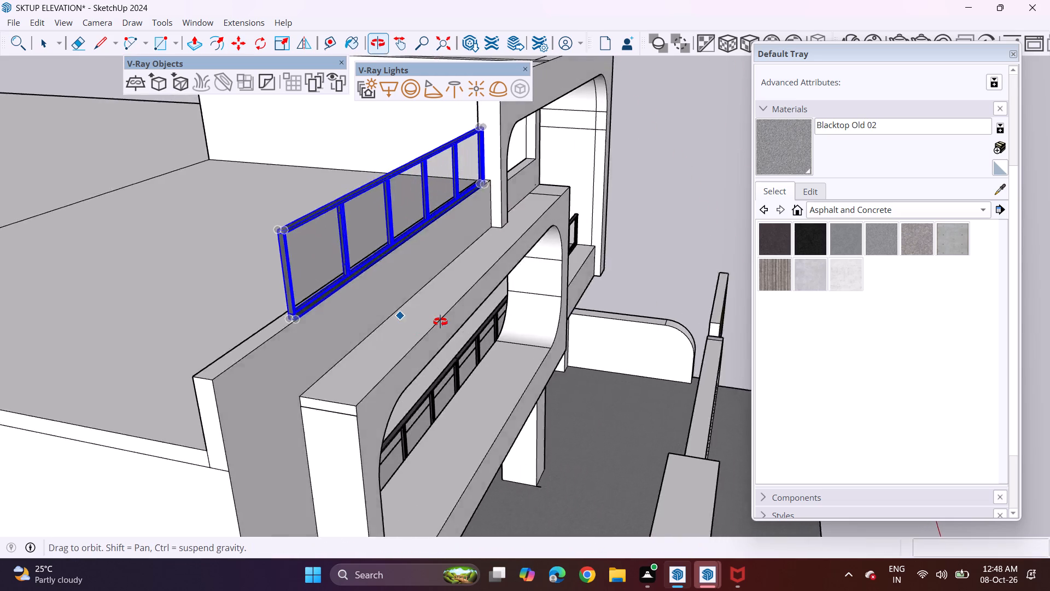
middle_drag(440, 322, 371, 322)
middle_drag(475, 161, 421, 178)
scroll(420, 179, up, 10)
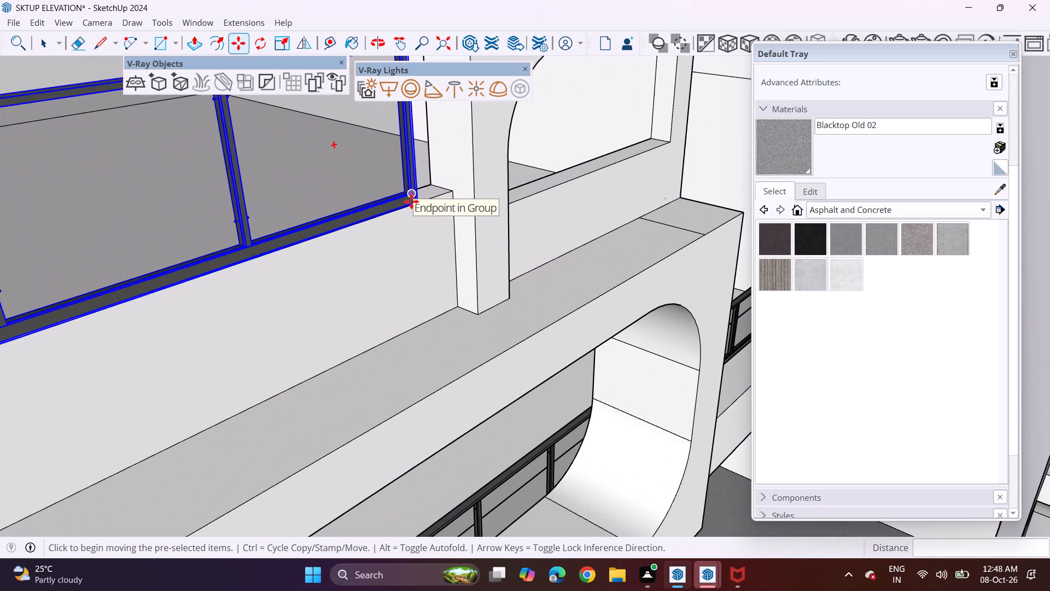
click(415, 210)
click(447, 192)
scroll(391, 233, down, 6)
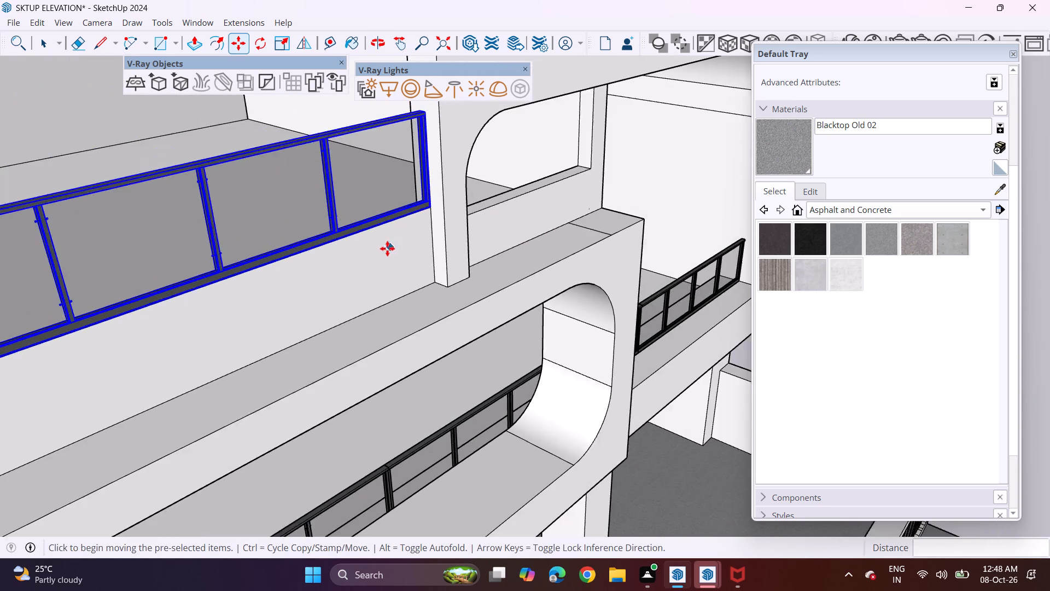
scroll(387, 248, down, 9)
Scale the roof railing along its length to about 1.28 so it reaches the parapet's outer corner.
click(271, 41)
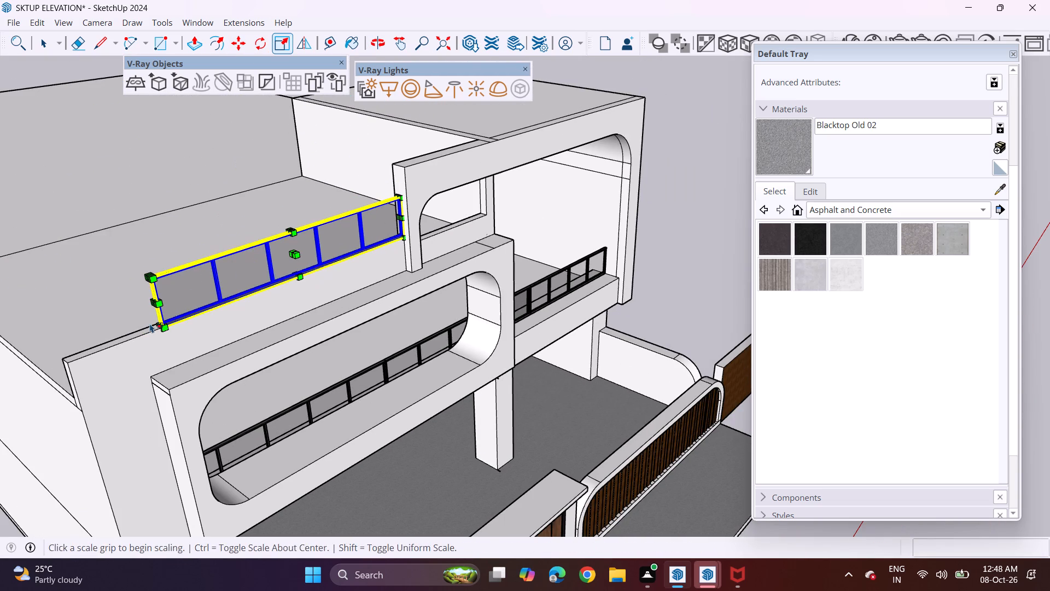
click(151, 303)
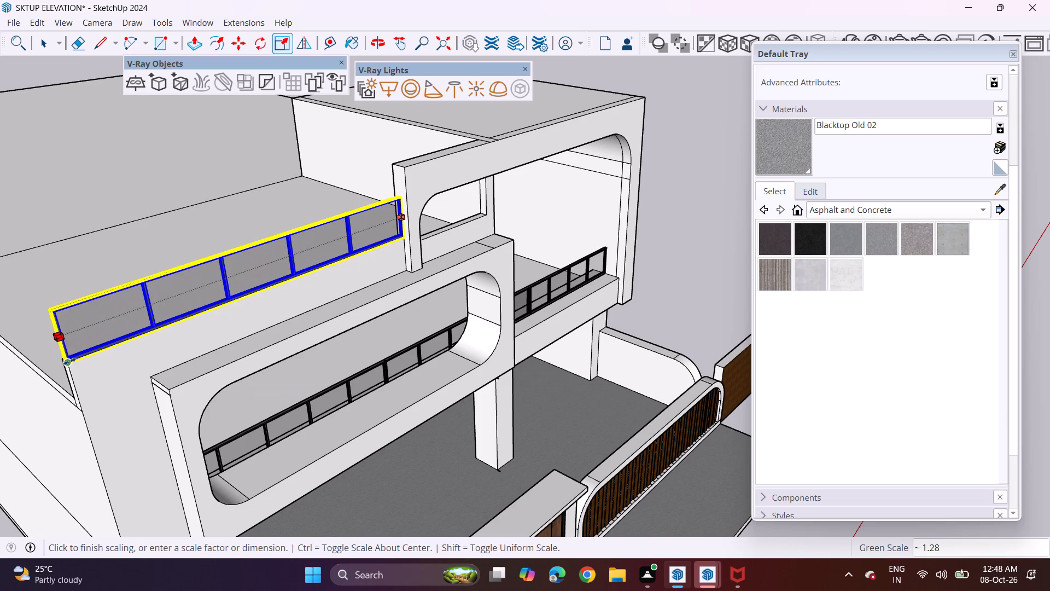
click(69, 361)
middle_drag(232, 267, 55, 217)
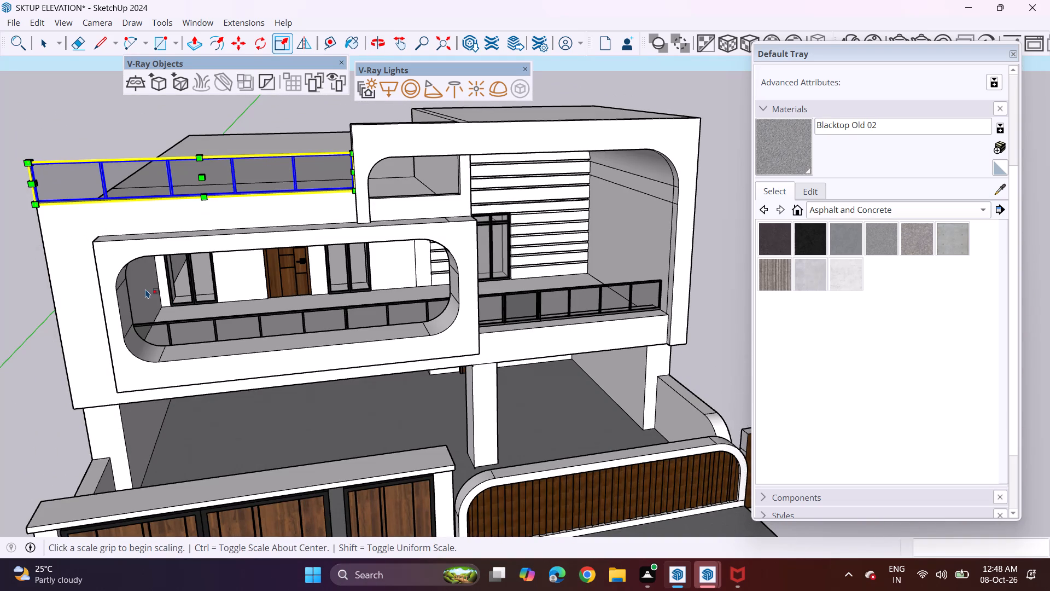
middle_drag(485, 320, 356, 289)
scroll(364, 271, down, 8)
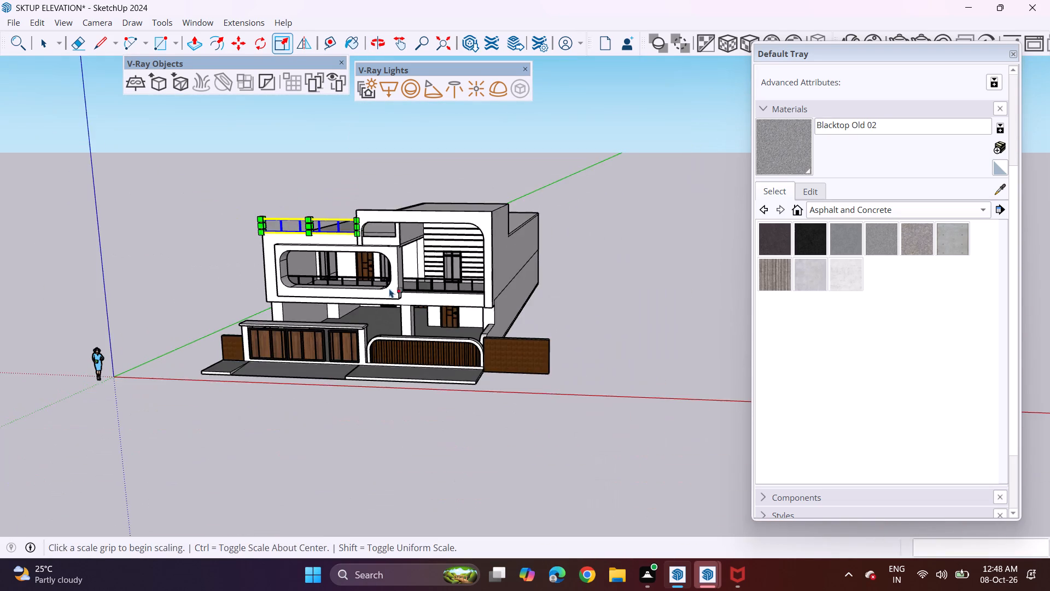
middle_drag(445, 296, 470, 266)
key(space)
click(659, 305)
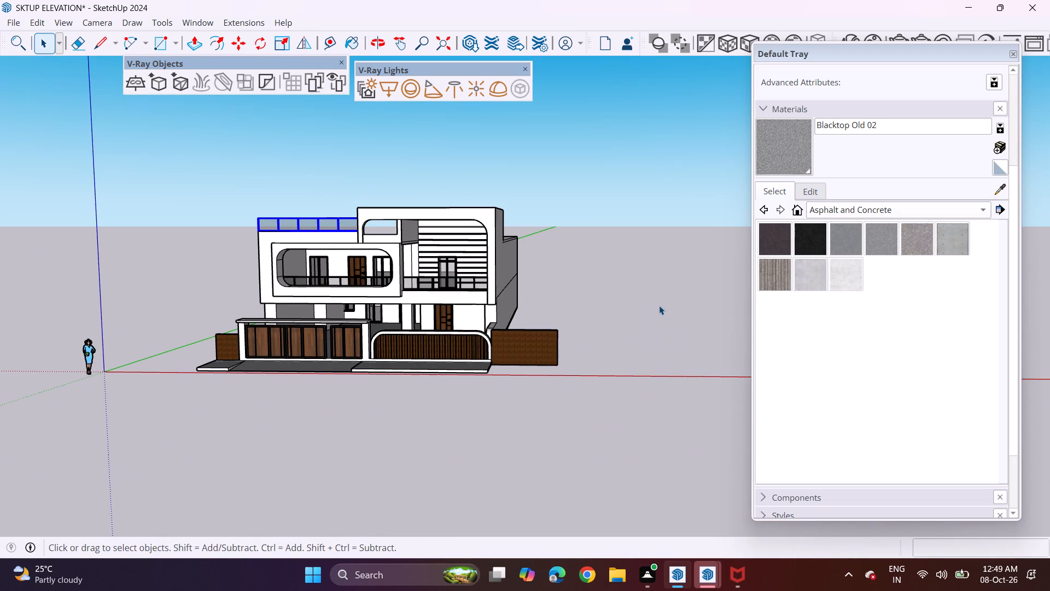
Paint the horizontal wall bands inside the taller rounded frame with Color M03, above the balcony door and beside its upper part.
middle_drag(369, 297, 390, 286)
middle_drag(399, 282, 429, 293)
middle_click(435, 277)
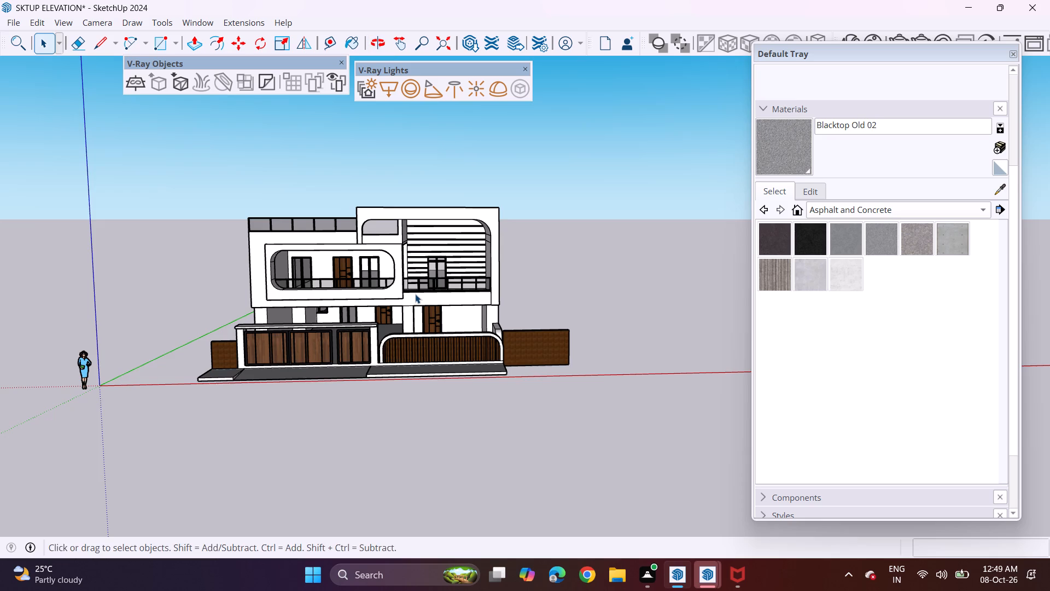
middle_drag(415, 294, 415, 271)
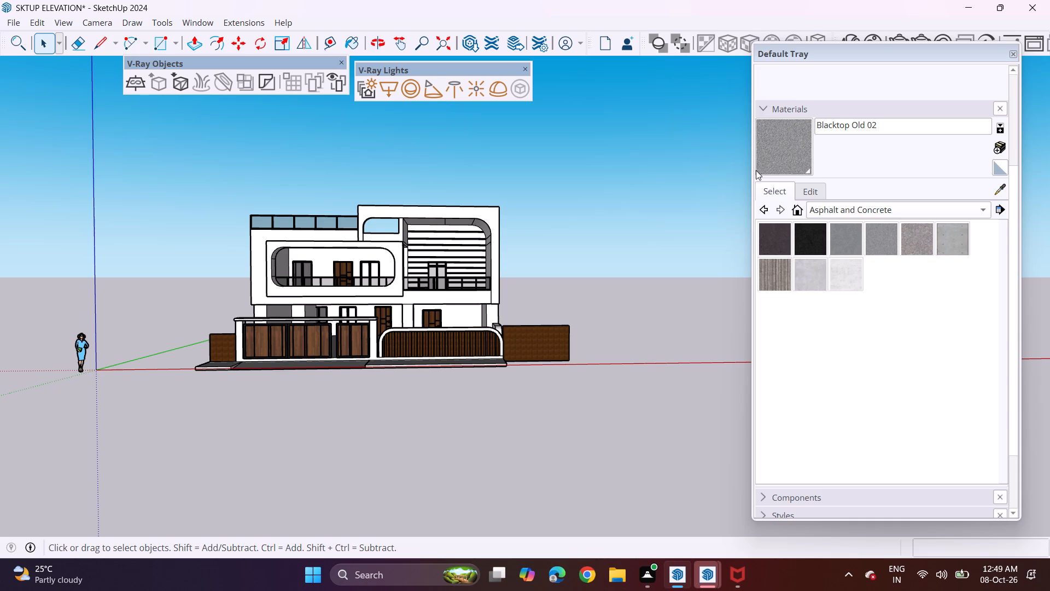
click(850, 206)
click(851, 245)
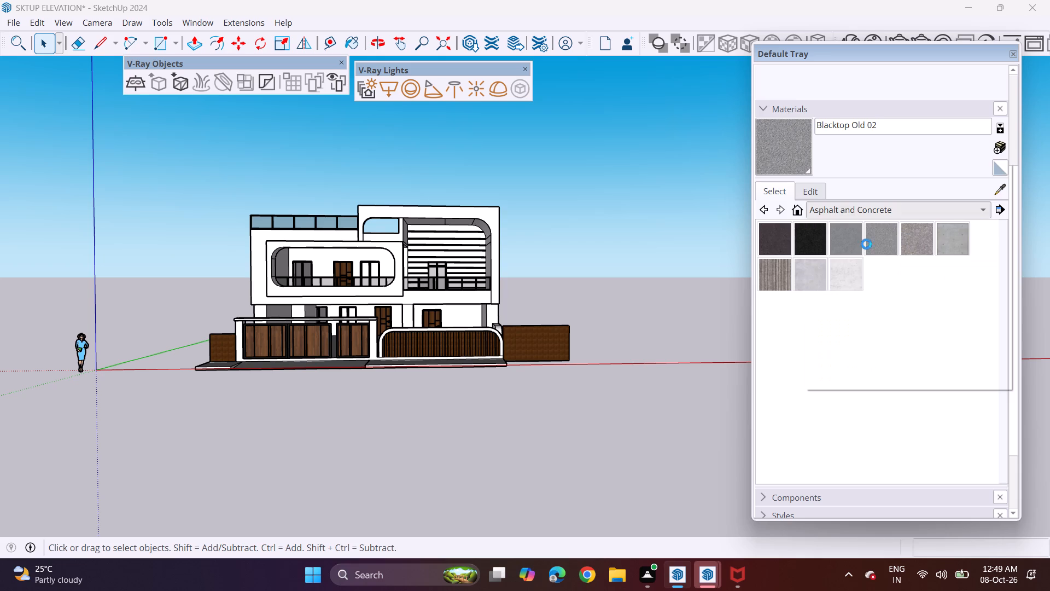
scroll(915, 340, down, 5)
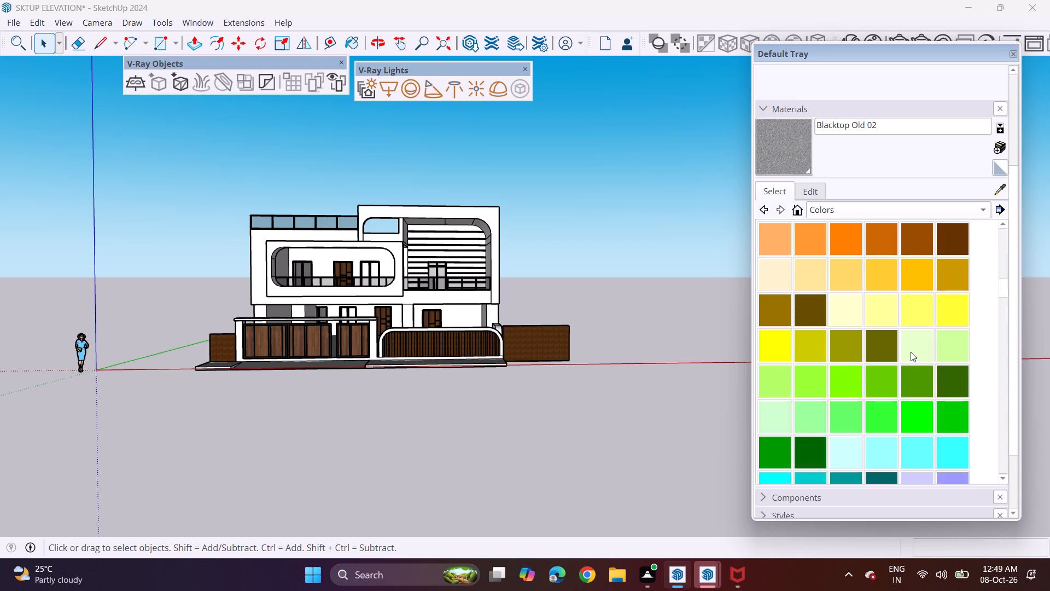
scroll(911, 352, down, 10)
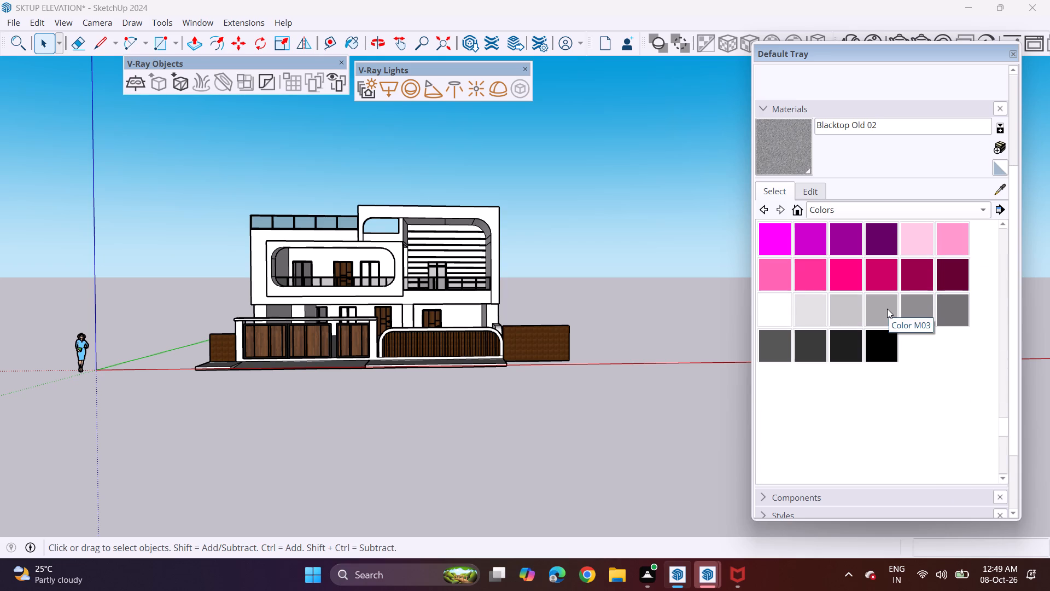
click(887, 309)
scroll(487, 237, up, 6)
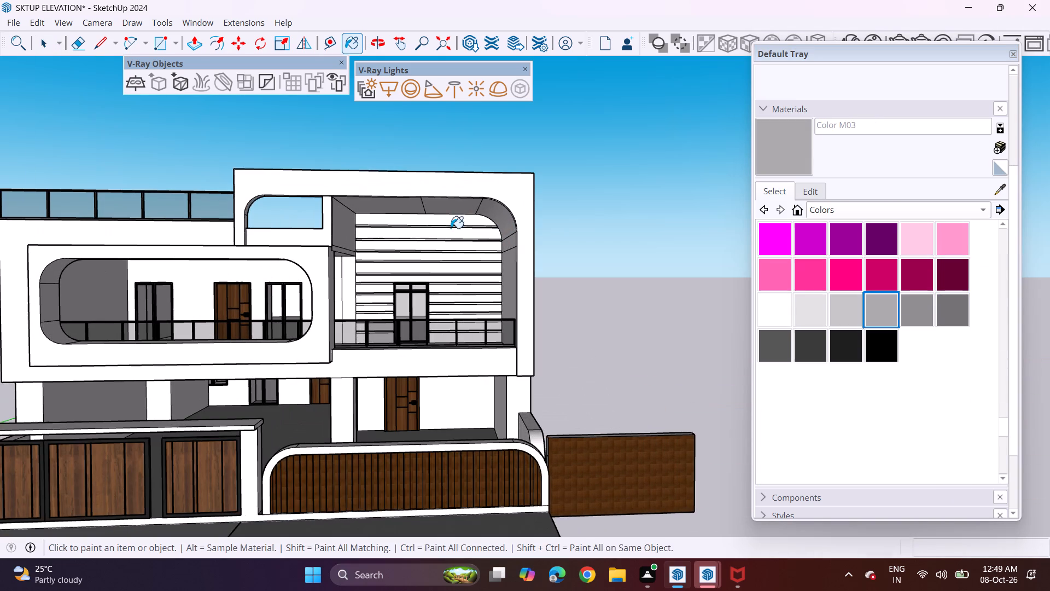
click(450, 219)
click(452, 229)
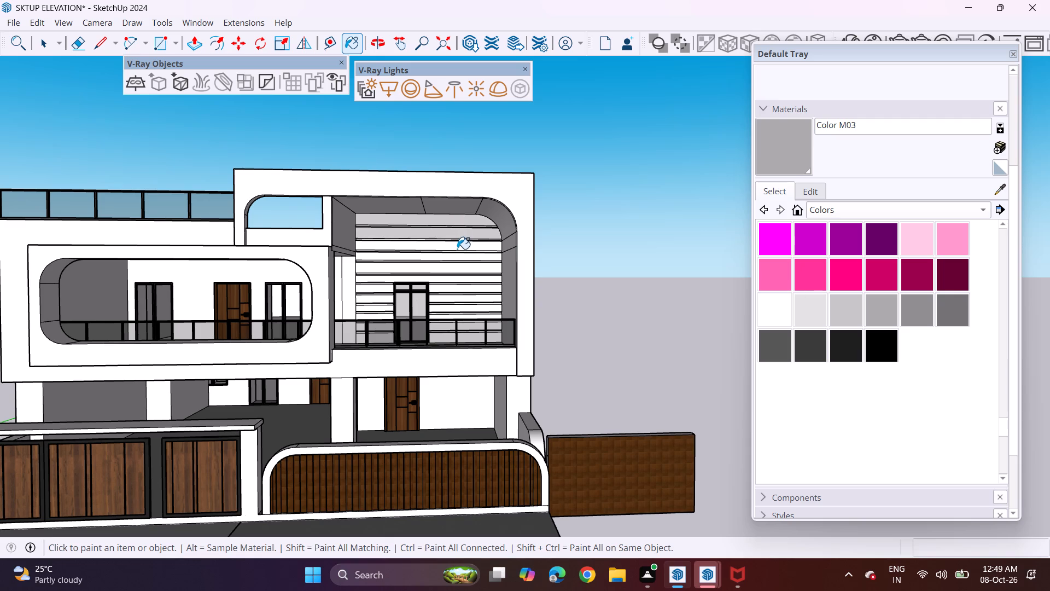
click(457, 249)
click(457, 259)
click(457, 266)
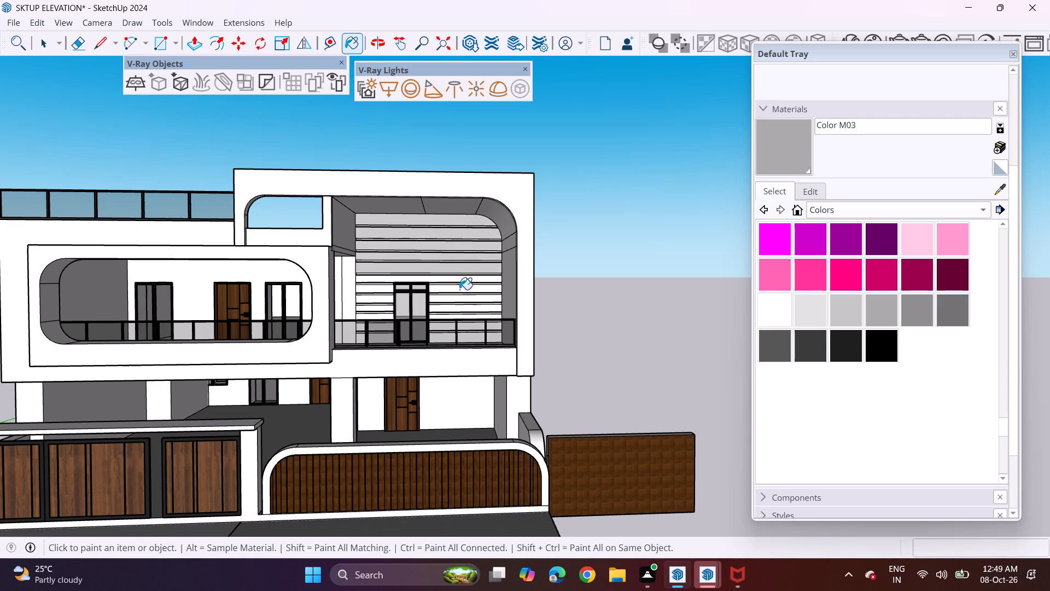
click(462, 277)
click(459, 287)
click(459, 301)
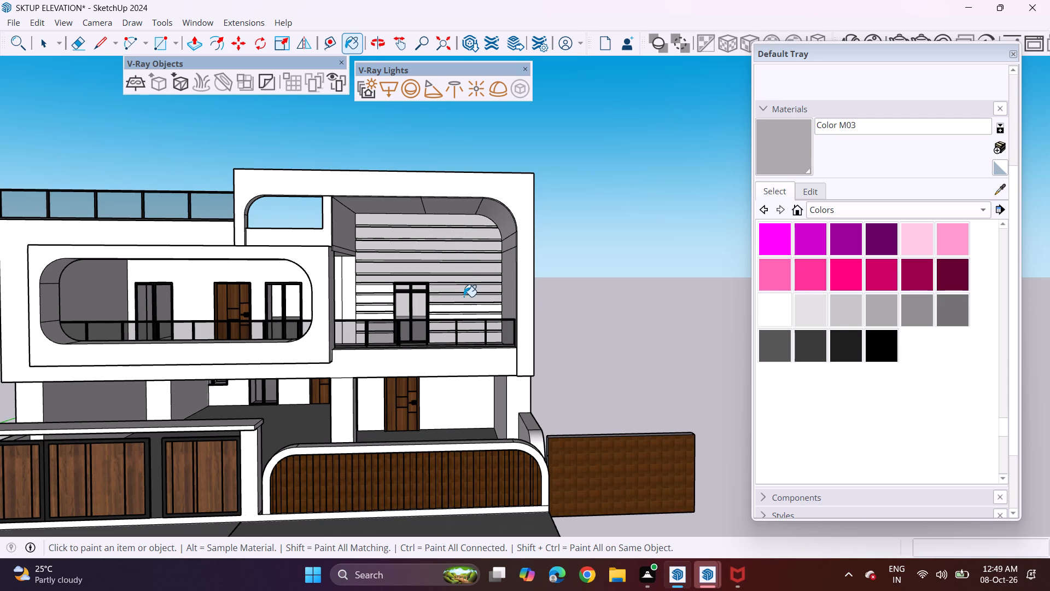
Paint the wall bands on the left side of the balcony door with Color M03, down to the floor.
scroll(464, 297, up, 4)
click(343, 287)
click(343, 304)
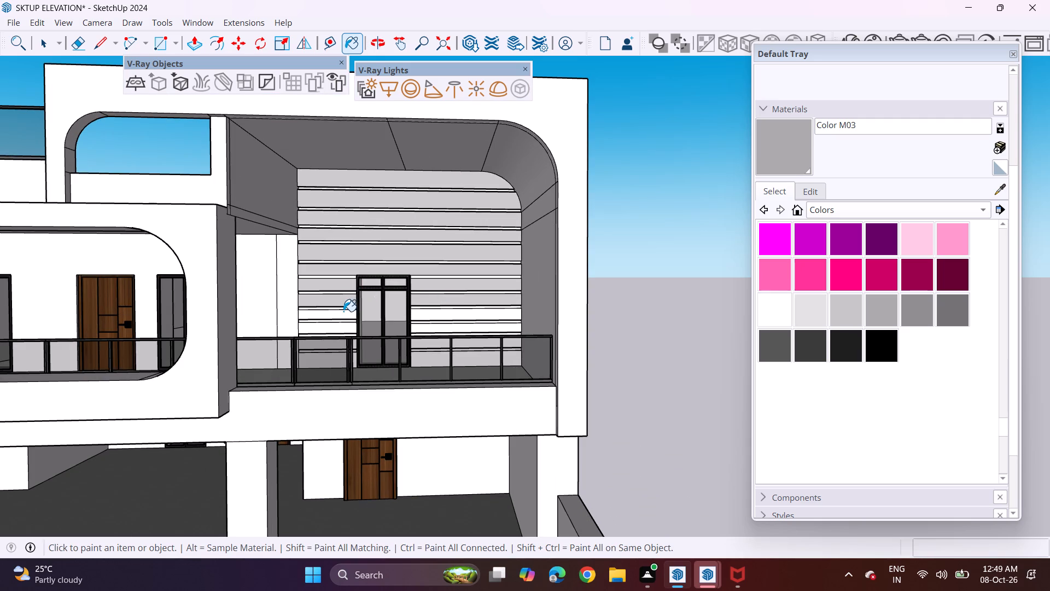
click(343, 311)
click(346, 331)
middle_drag(350, 336, 342, 399)
scroll(336, 351, up, 3)
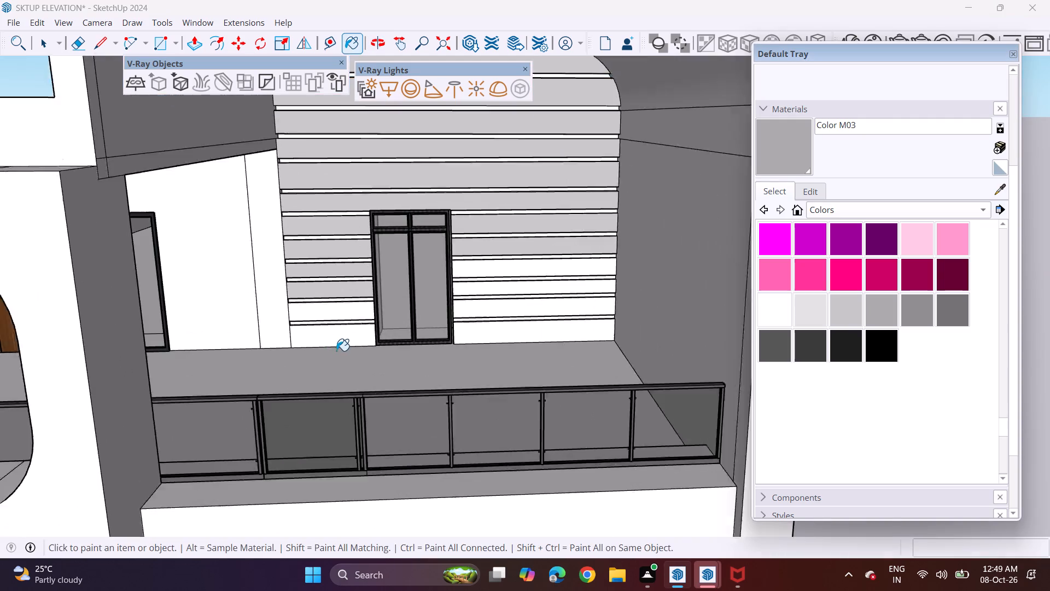
scroll(336, 351, up, 2)
click(345, 309)
click(345, 328)
Paint the remaining four lower wall bands on the right side of the balcony door with Color M03.
click(484, 328)
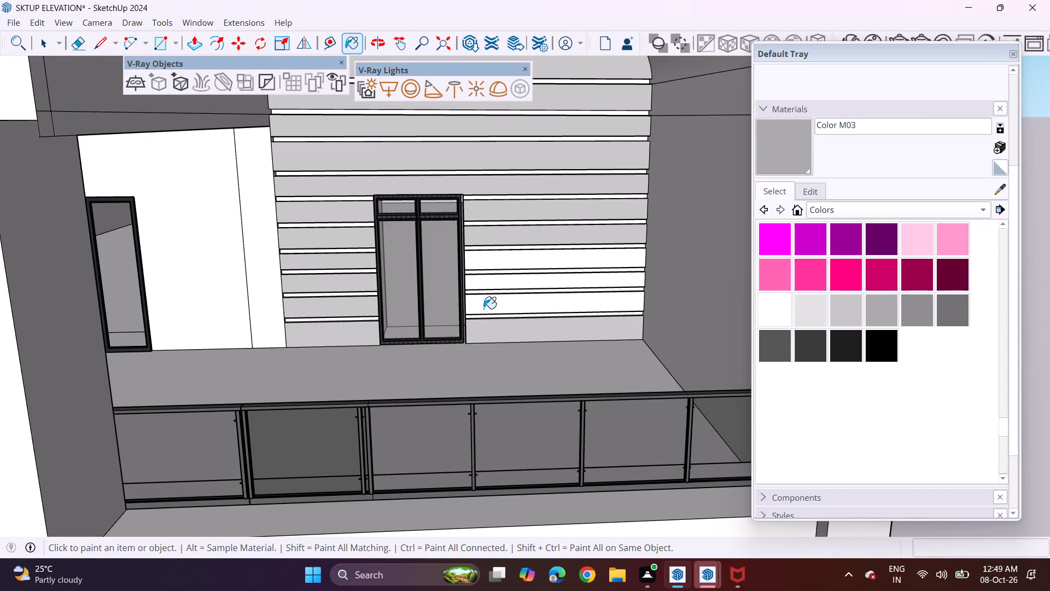
click(483, 309)
click(487, 284)
click(490, 259)
Paint the recessed grooves between the wall bands above the balcony door with the darker grey Color M06.
scroll(491, 207, down, 2)
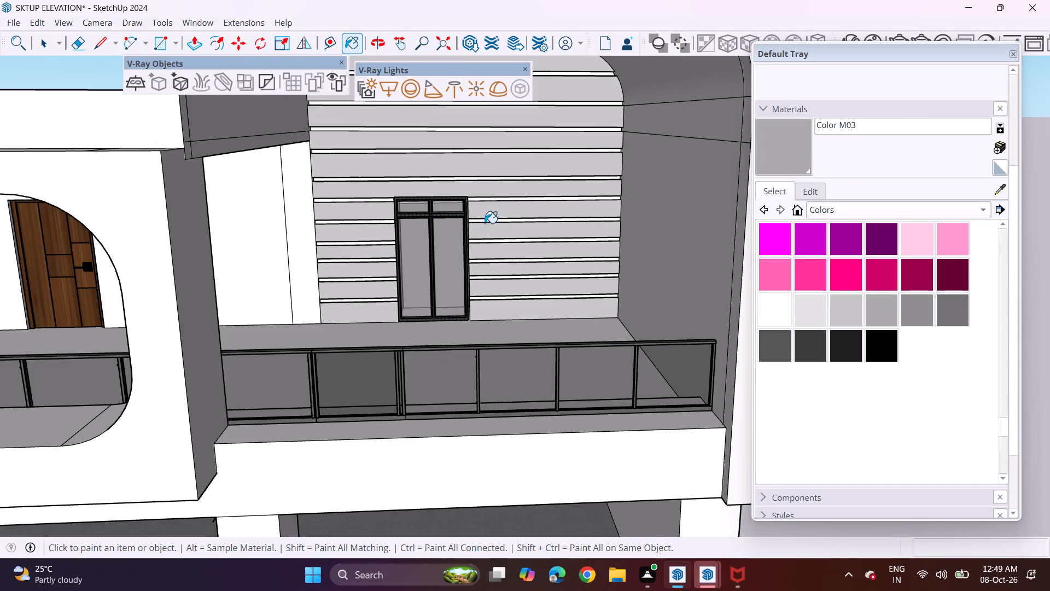
middle_drag(492, 216, 504, 155)
scroll(504, 155, down, 2)
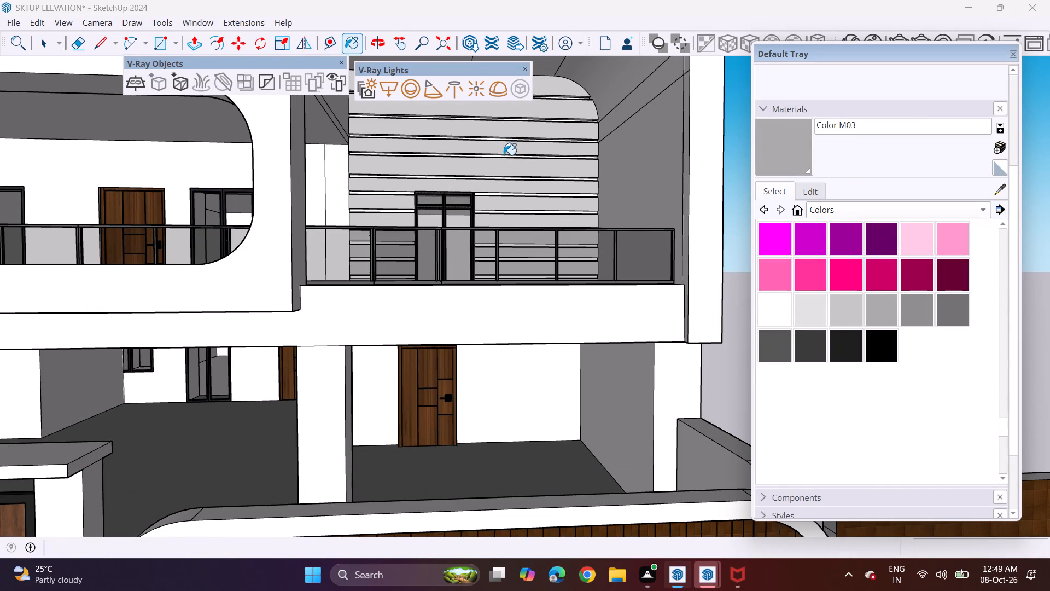
click(779, 348)
scroll(516, 69, up, 2)
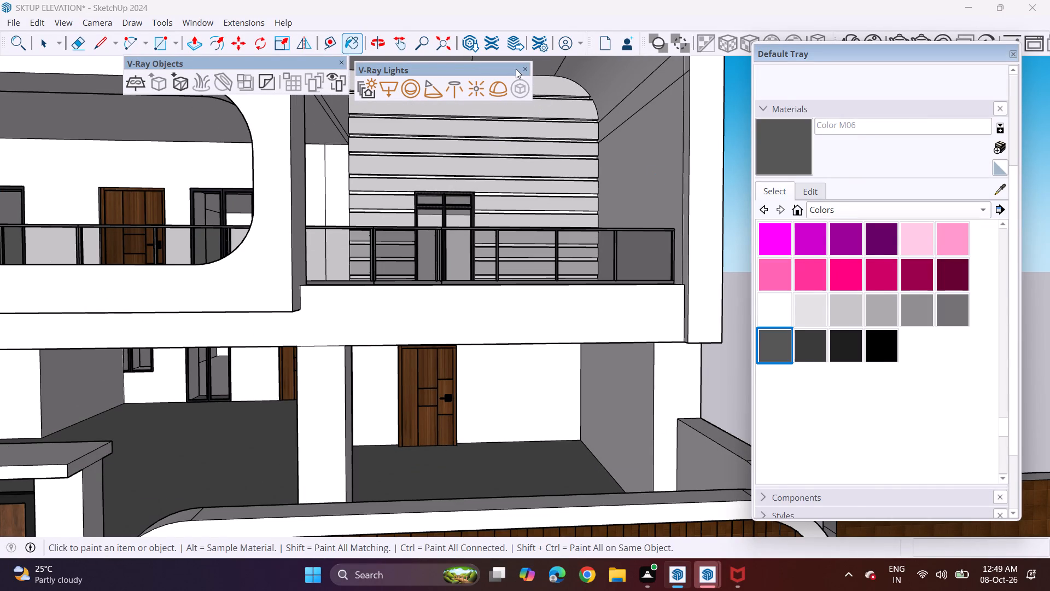
scroll(516, 69, up, 1)
scroll(553, 104, up, 7)
click(557, 90)
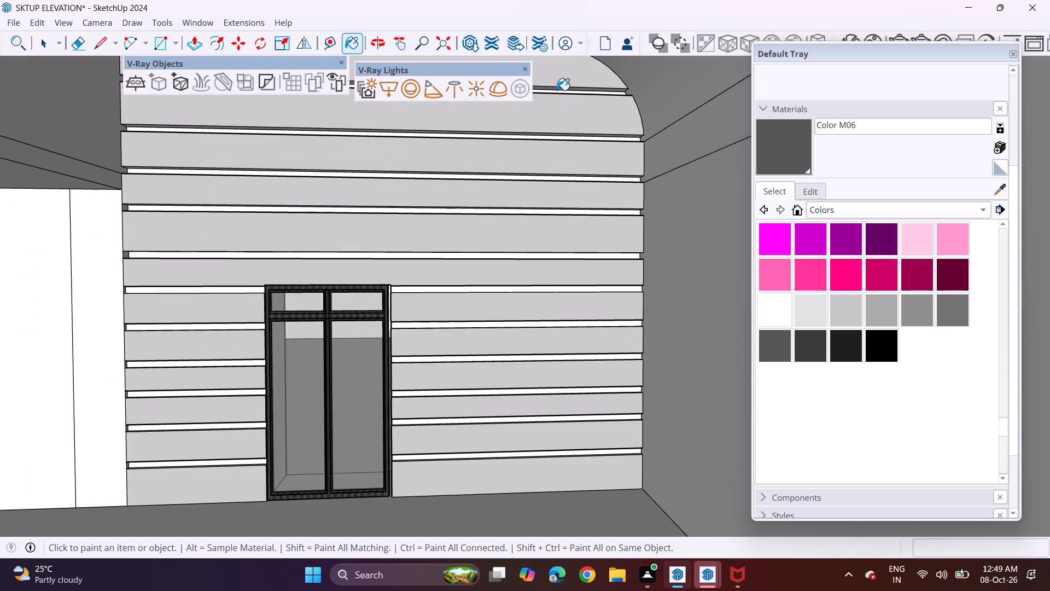
scroll(557, 90, up, 5)
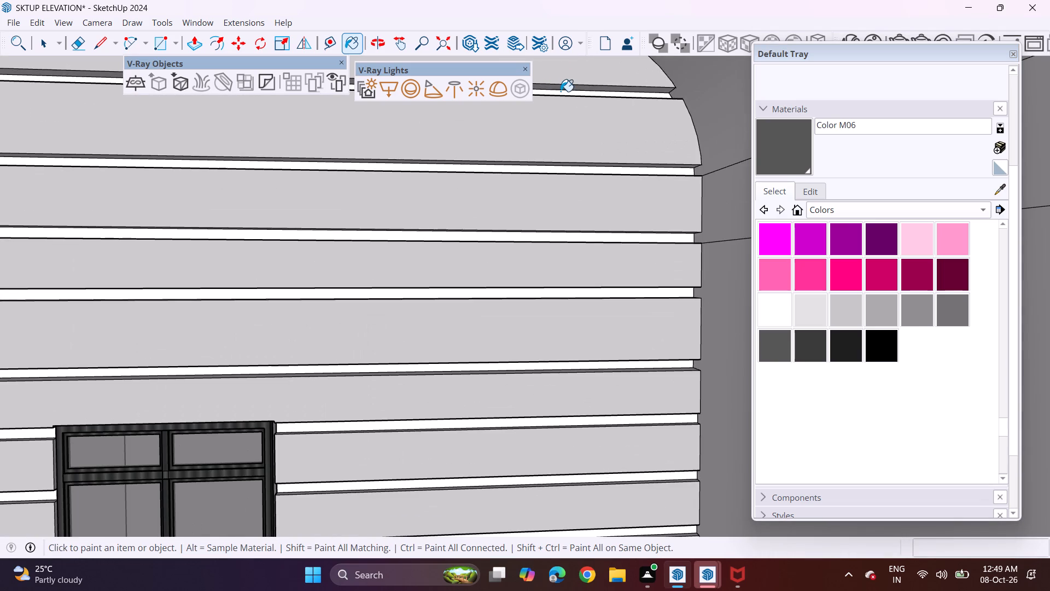
click(561, 91)
click(556, 171)
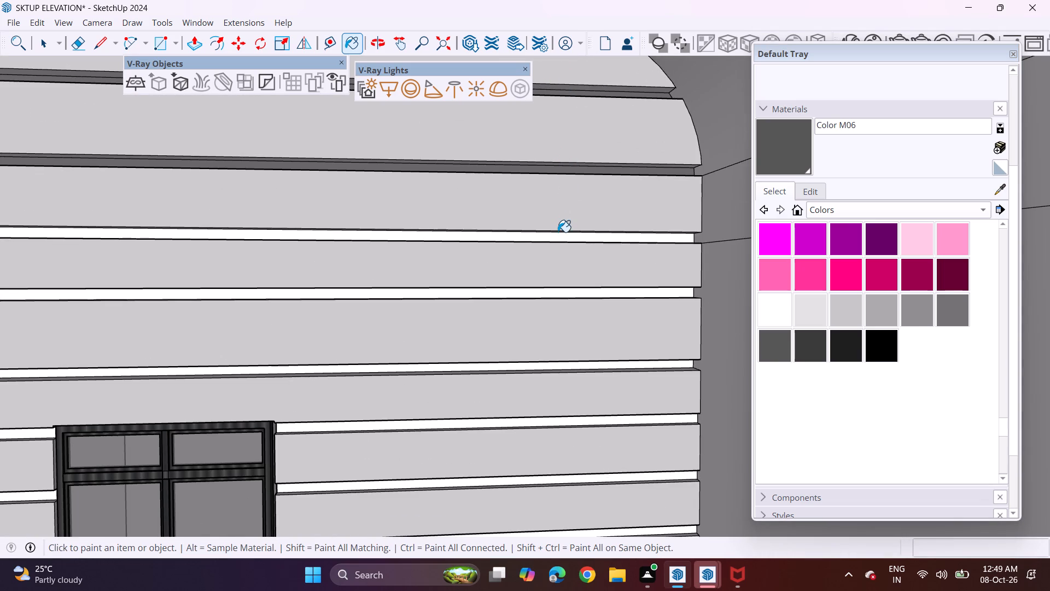
click(556, 236)
click(551, 296)
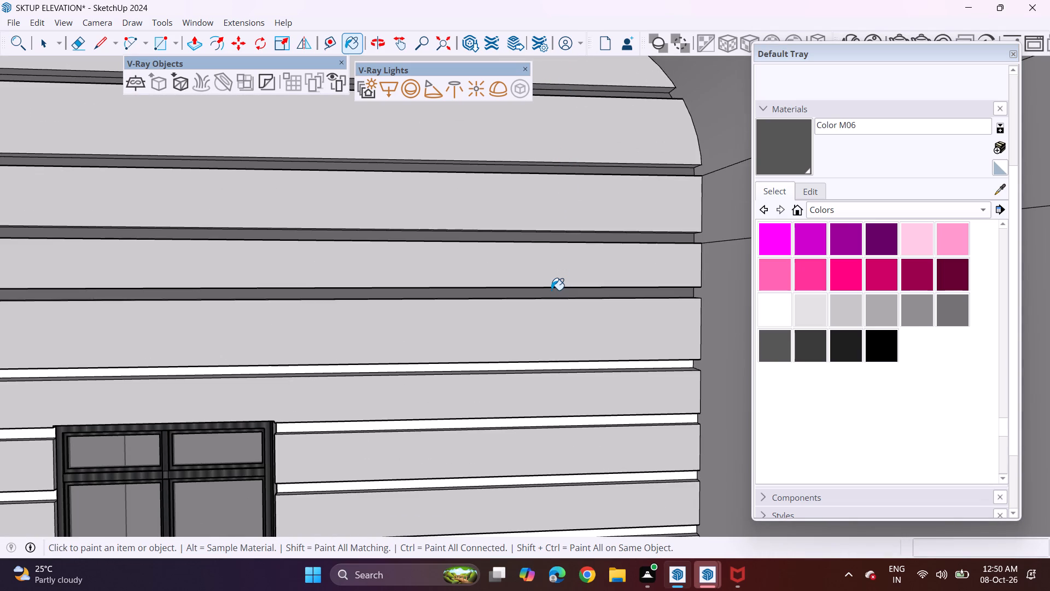
scroll(551, 289, down, 6)
scroll(532, 342, up, 4)
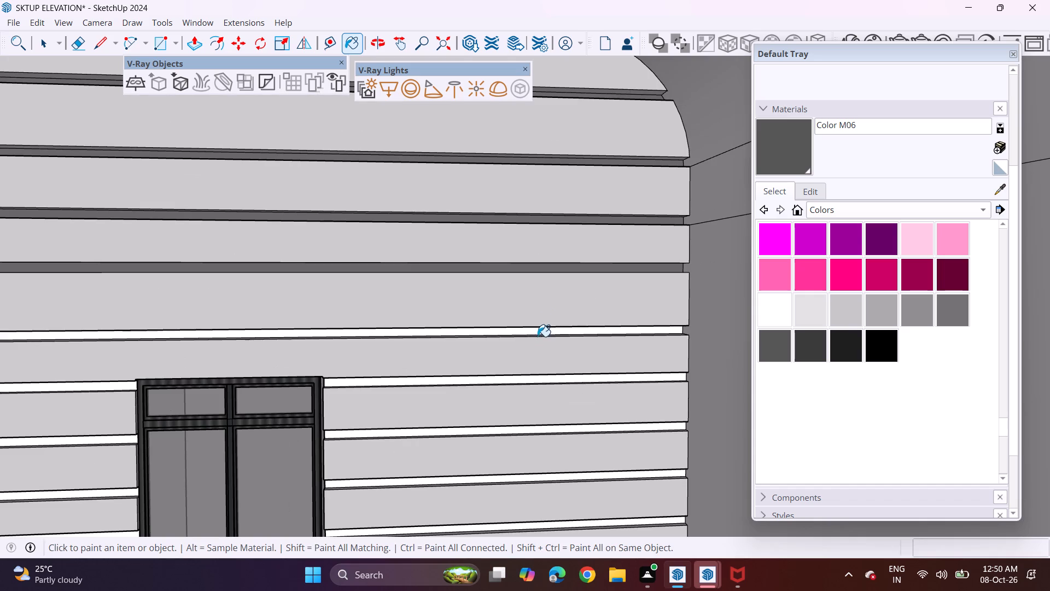
click(538, 332)
Paint the top two grooves on both sides of the balcony door with Color M06.
click(527, 379)
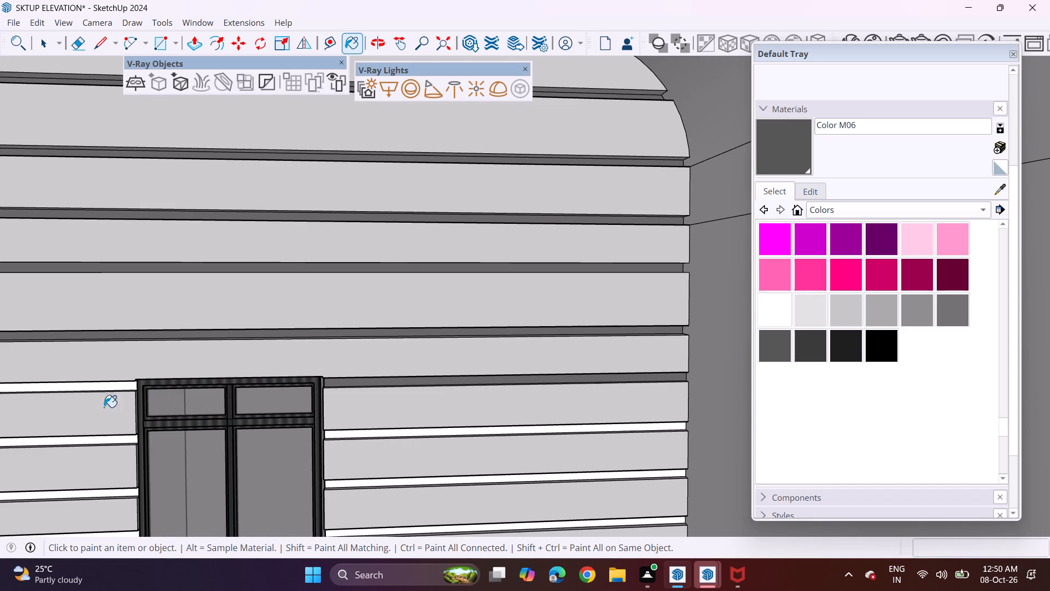
click(104, 383)
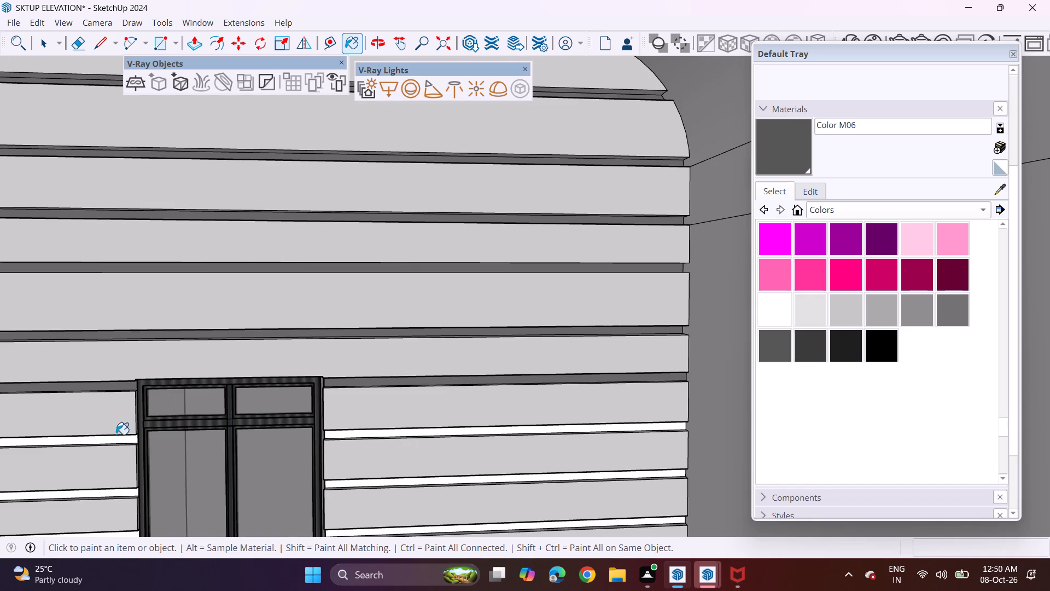
click(116, 441)
click(342, 436)
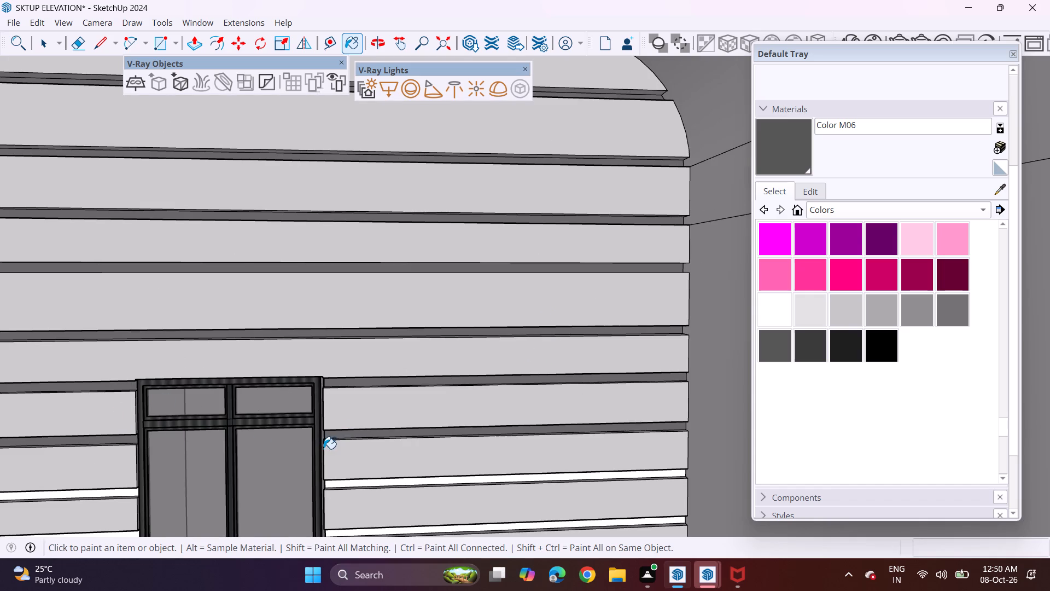
Paint the four lower grooves on the left side of the balcony door with Color M06.
scroll(322, 449, down, 2)
shift+middle_drag(317, 449, 363, 227)
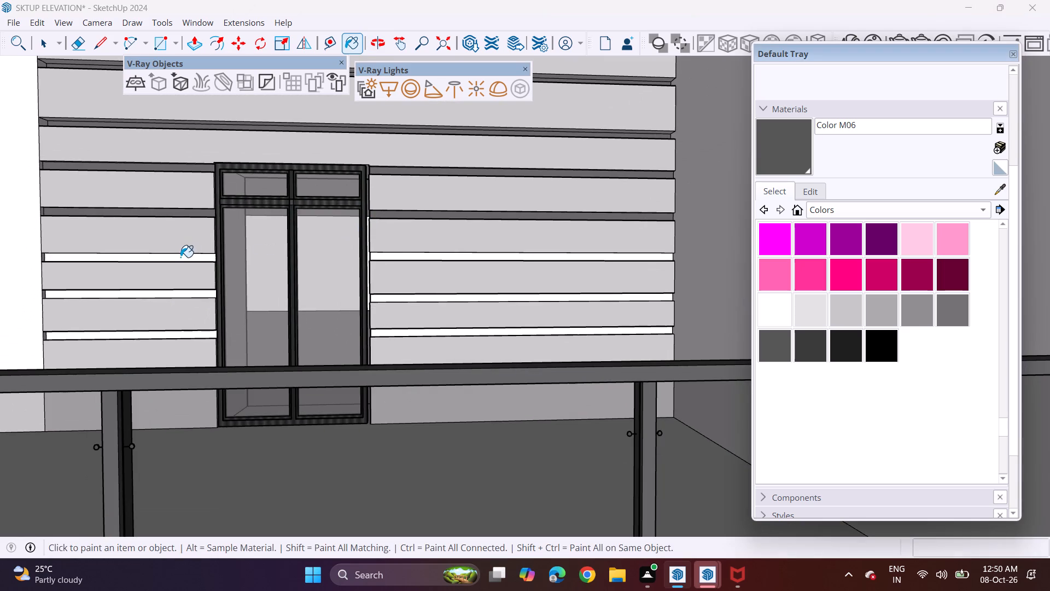
click(180, 257)
click(191, 294)
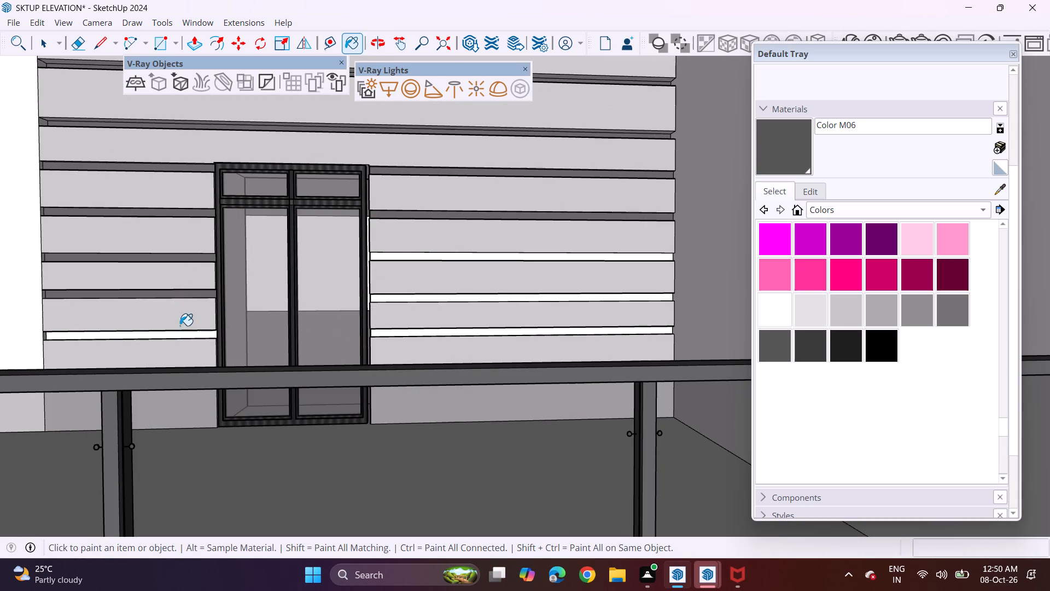
middle_drag(178, 332, 175, 376)
click(189, 336)
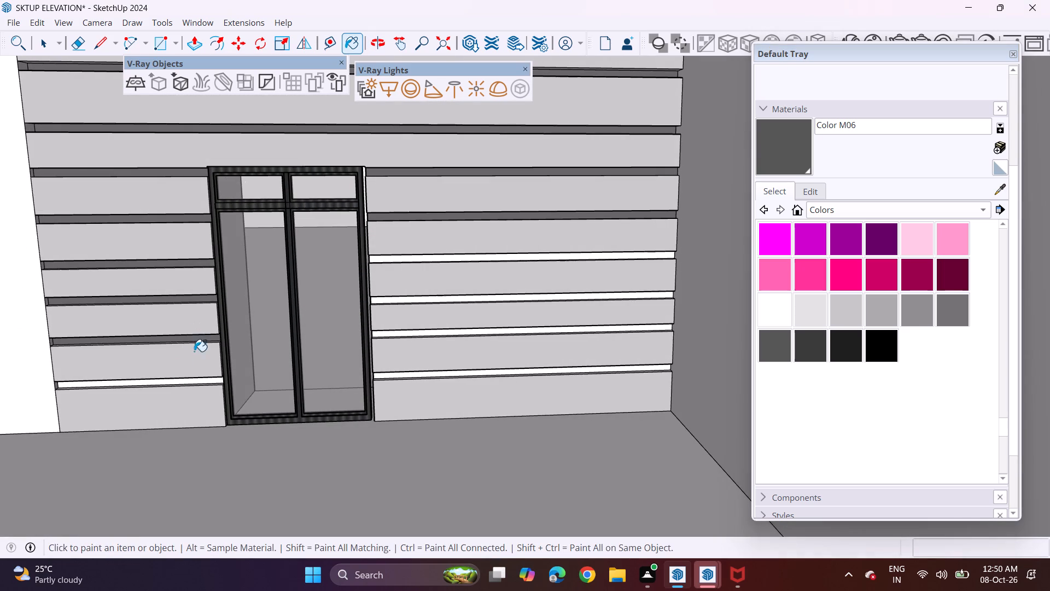
click(191, 381)
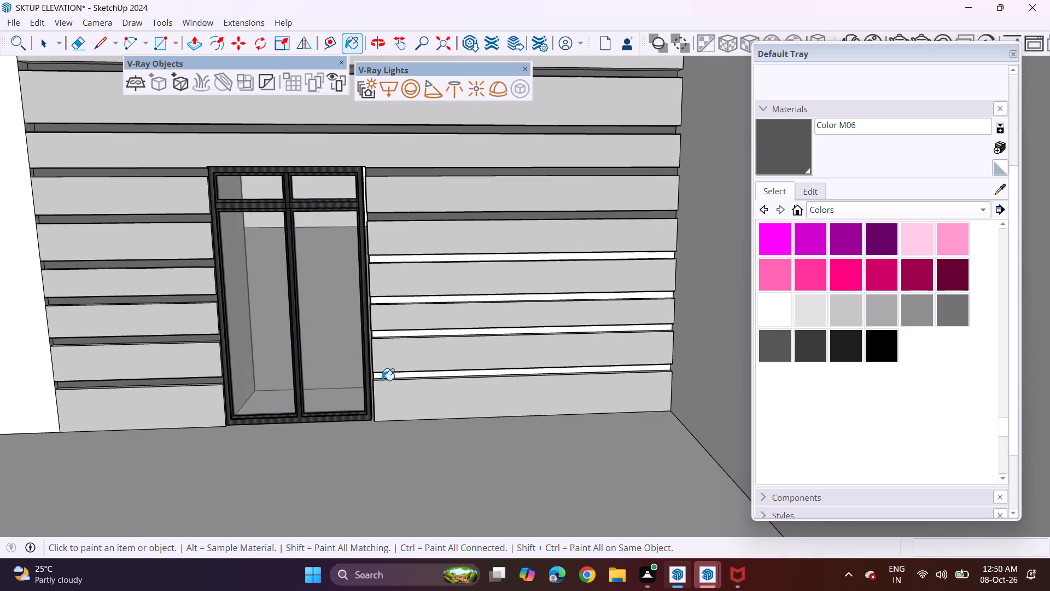
Paint the four lower grooves on the right side of the balcony door with Color M06.
click(381, 375)
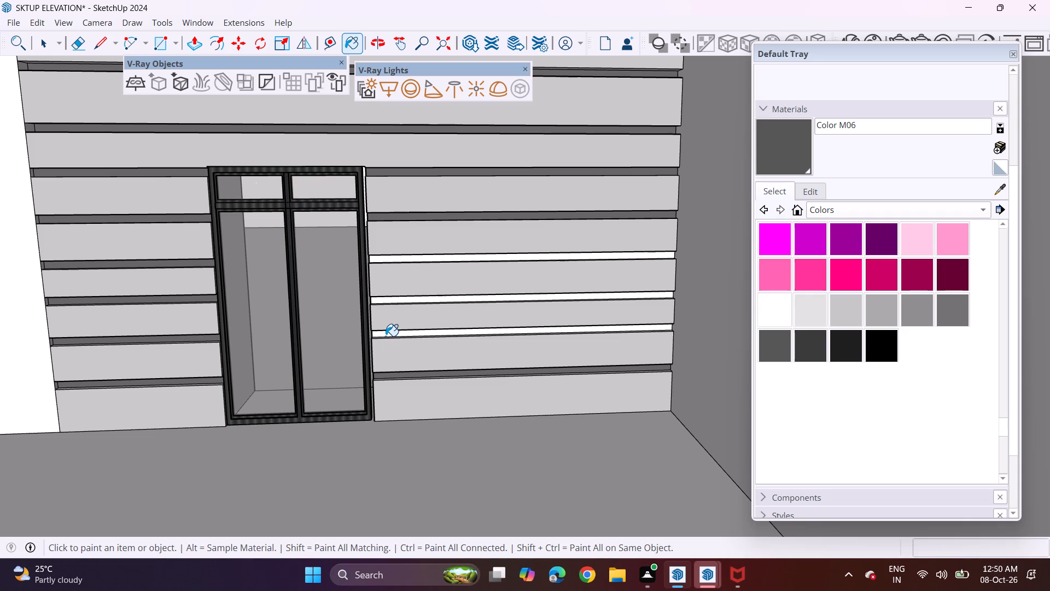
click(386, 332)
click(386, 334)
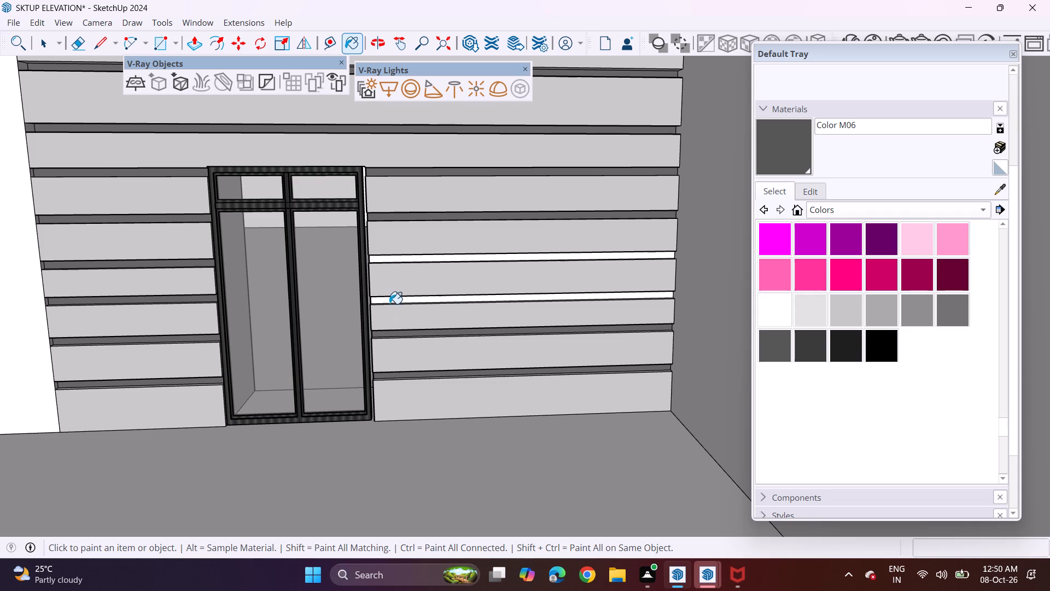
click(390, 300)
click(396, 258)
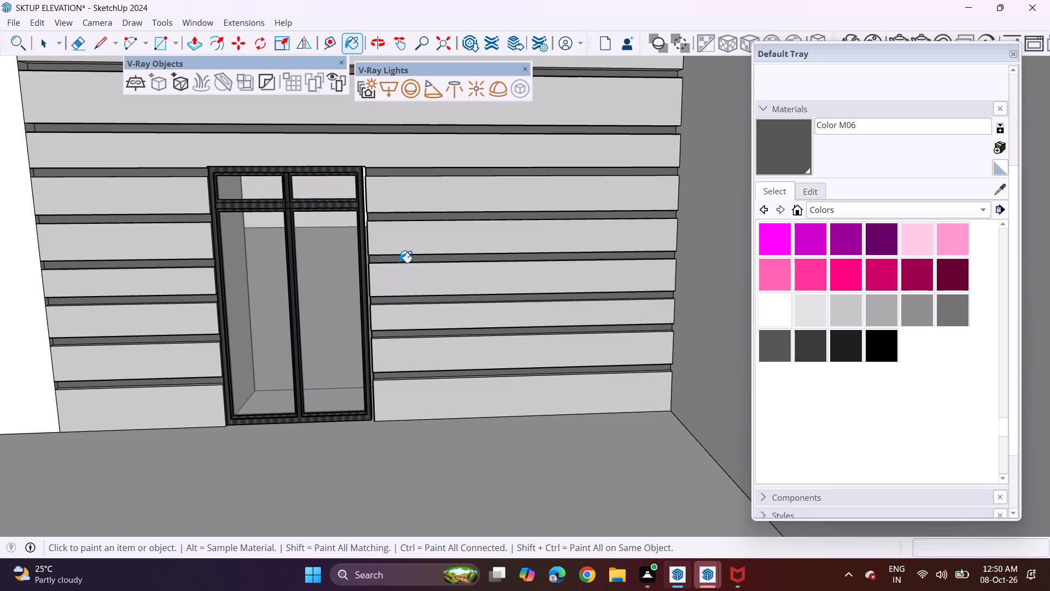
Erase the vertical edge on the plain white balcony wall adjoining the grey banded wall.
scroll(394, 266, down, 3)
middle_drag(424, 311, 401, 237)
scroll(401, 237, down, 7)
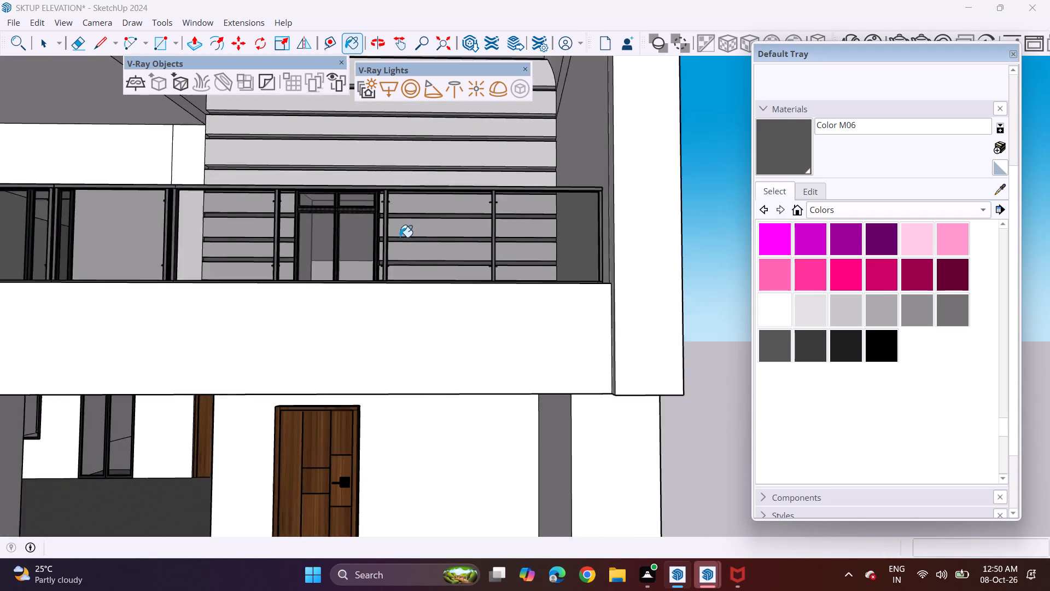
scroll(400, 237, down, 12)
shift+middle_drag(294, 264, 339, 304)
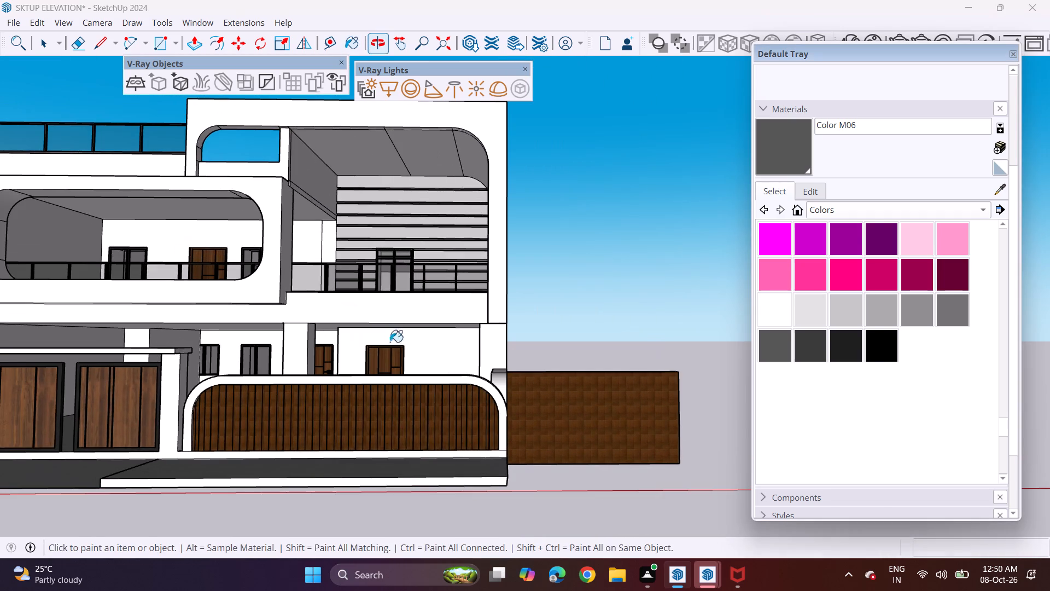
middle_drag(330, 312, 359, 342)
shift+middle_drag(320, 310, 387, 336)
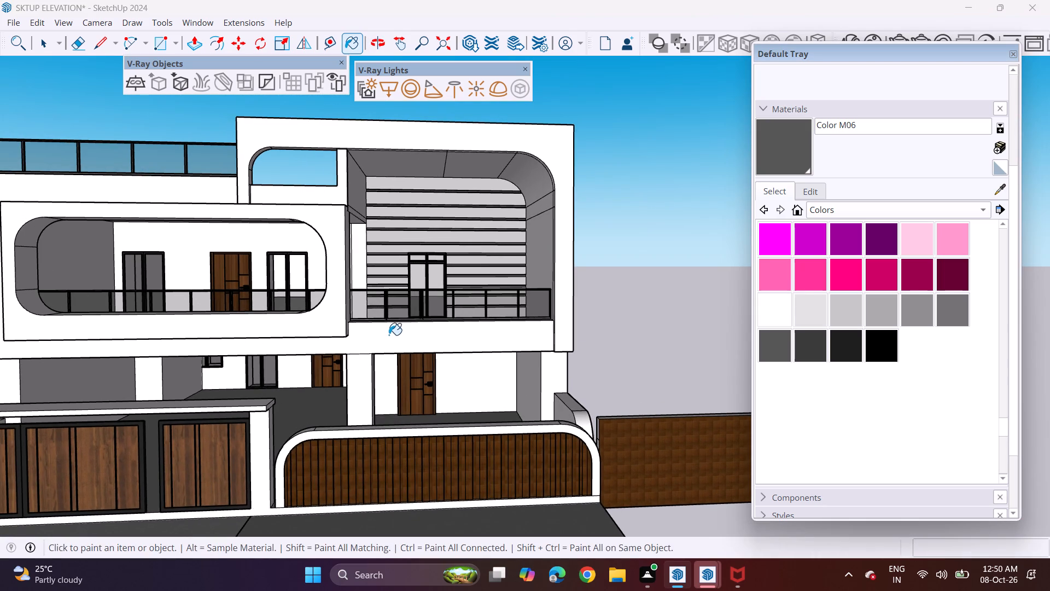
middle_drag(355, 269, 308, 279)
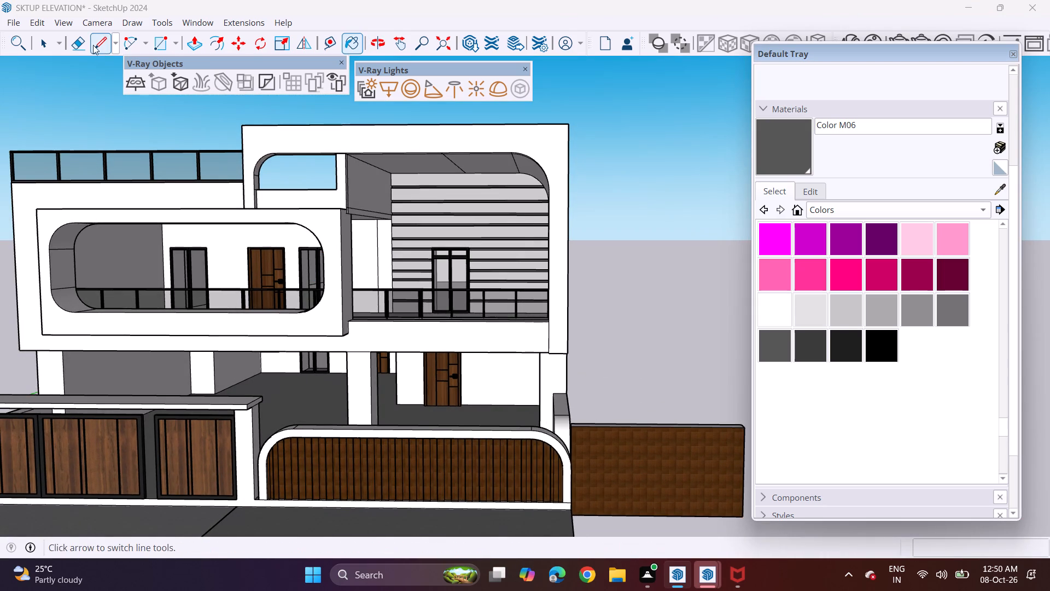
click(82, 41)
click(377, 241)
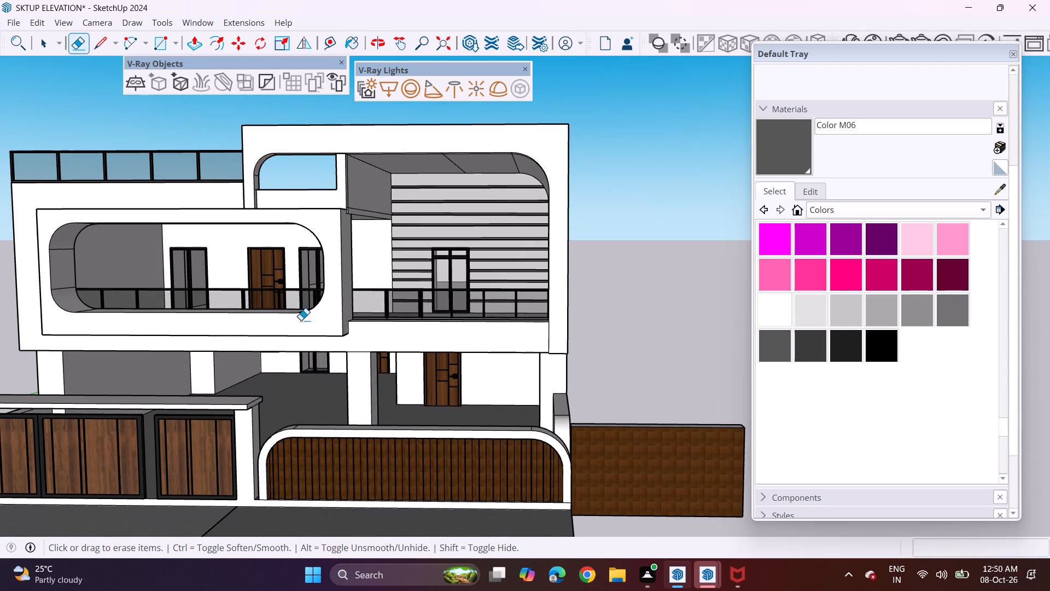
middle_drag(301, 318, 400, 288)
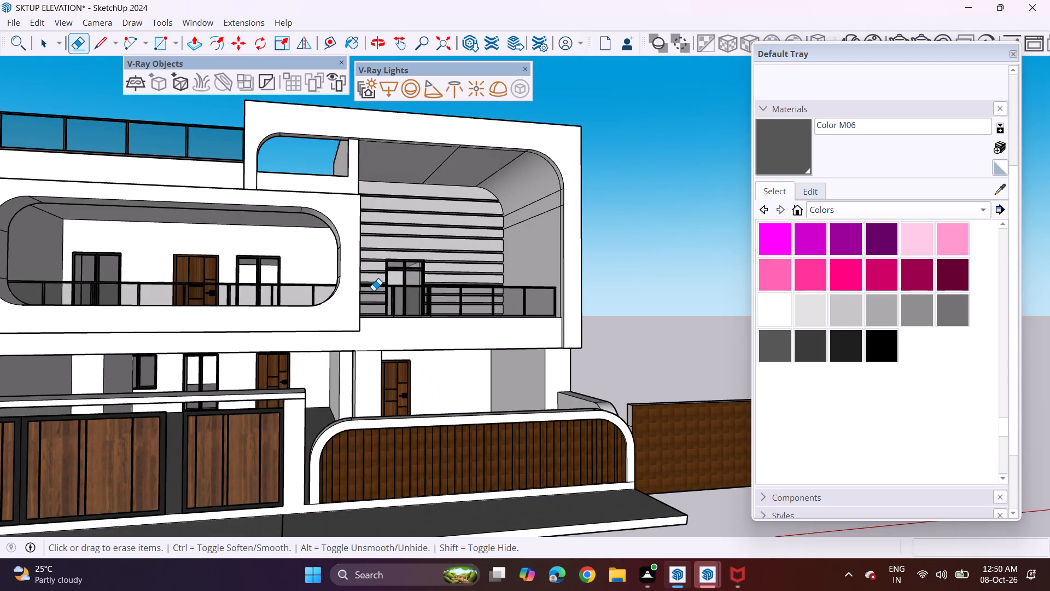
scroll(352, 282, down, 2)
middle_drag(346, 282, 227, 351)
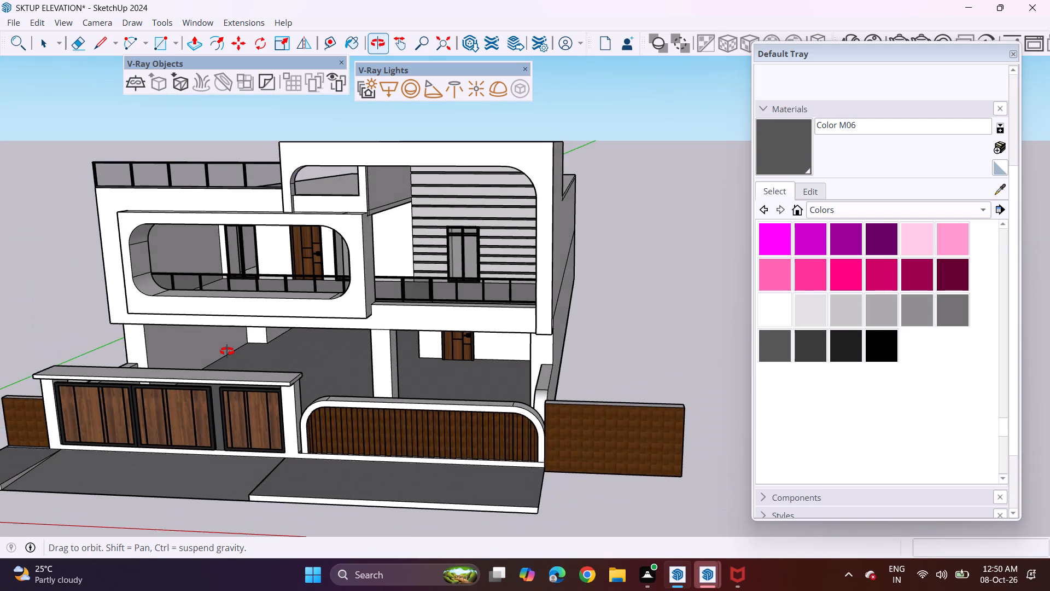